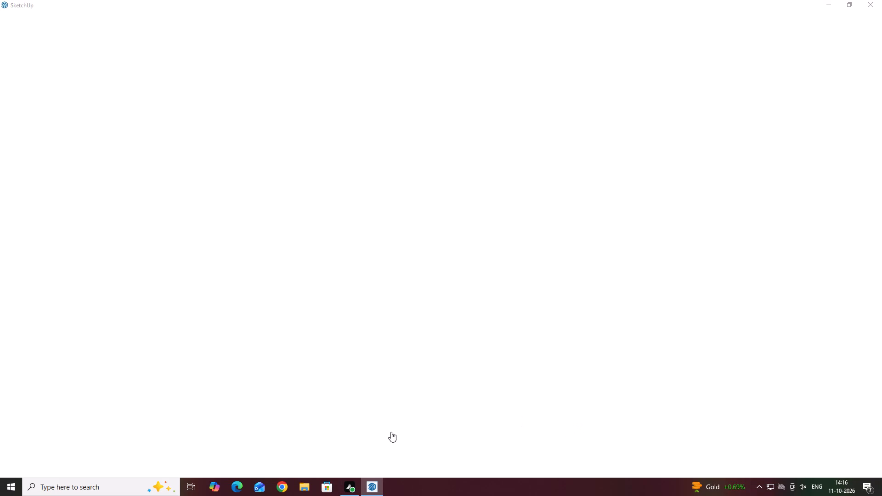
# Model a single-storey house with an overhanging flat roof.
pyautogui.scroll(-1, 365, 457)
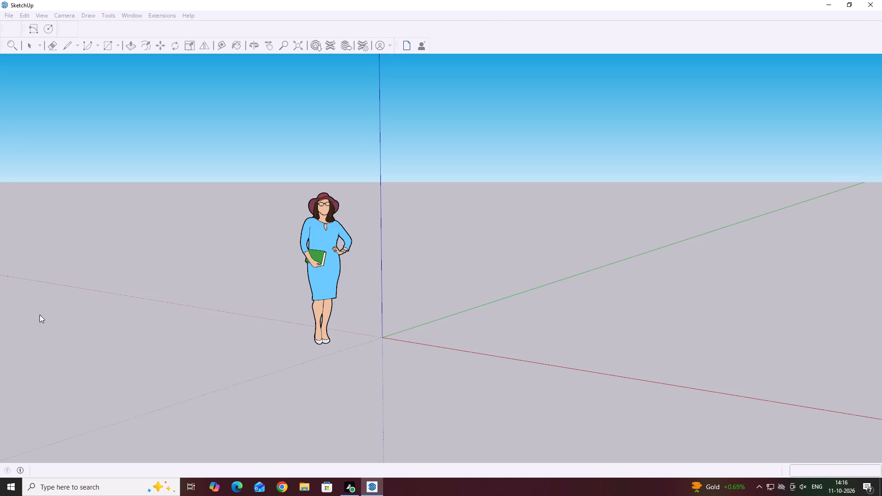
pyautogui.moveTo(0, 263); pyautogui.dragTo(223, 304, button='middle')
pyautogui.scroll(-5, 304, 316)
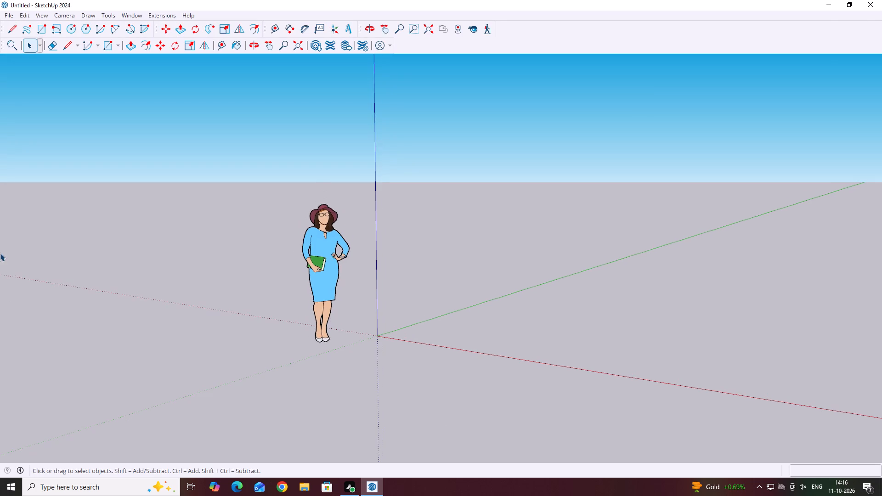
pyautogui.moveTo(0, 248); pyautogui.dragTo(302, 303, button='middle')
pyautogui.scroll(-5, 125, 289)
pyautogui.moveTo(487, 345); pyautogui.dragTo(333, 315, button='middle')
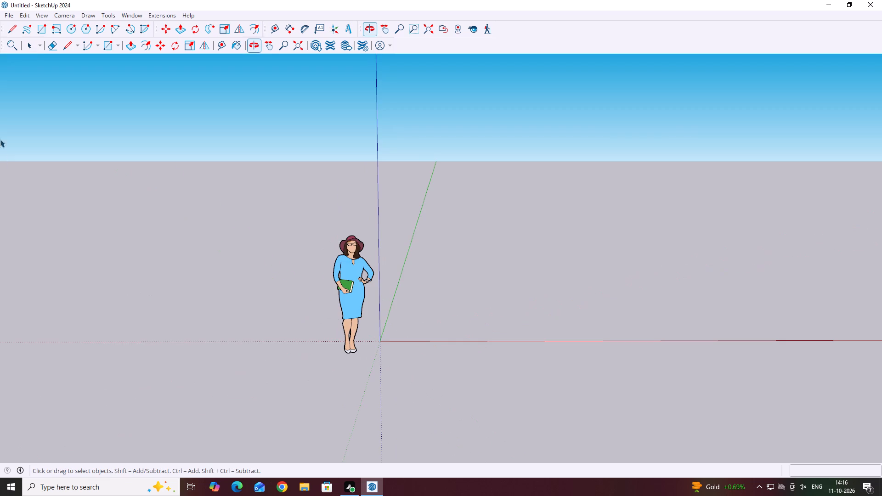
# Save the new model as "P2 SKP" in the MANISHA folder on the Desktop.
pyautogui.click(9, 16)
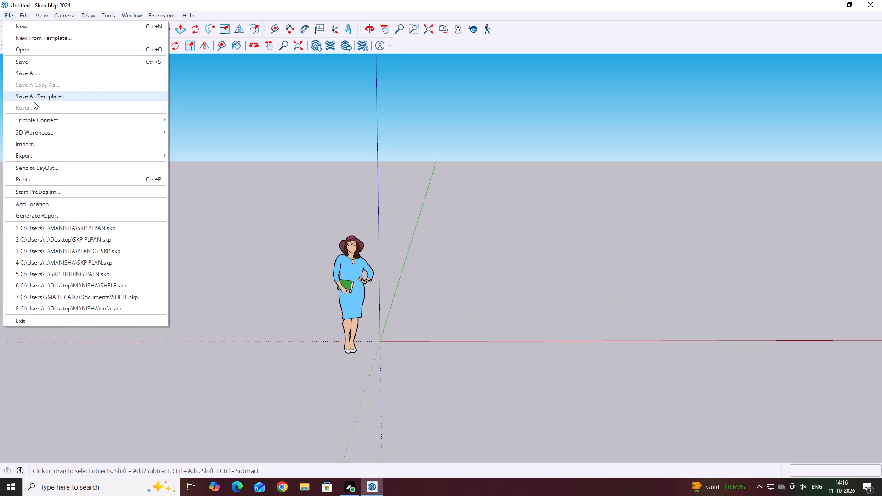
pyautogui.click(39, 73)
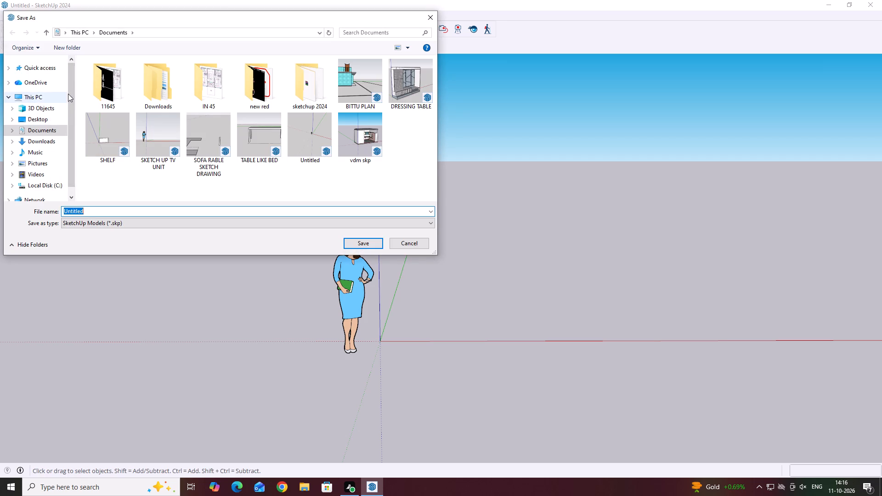
pyautogui.click(40, 96)
pyautogui.click(42, 118)
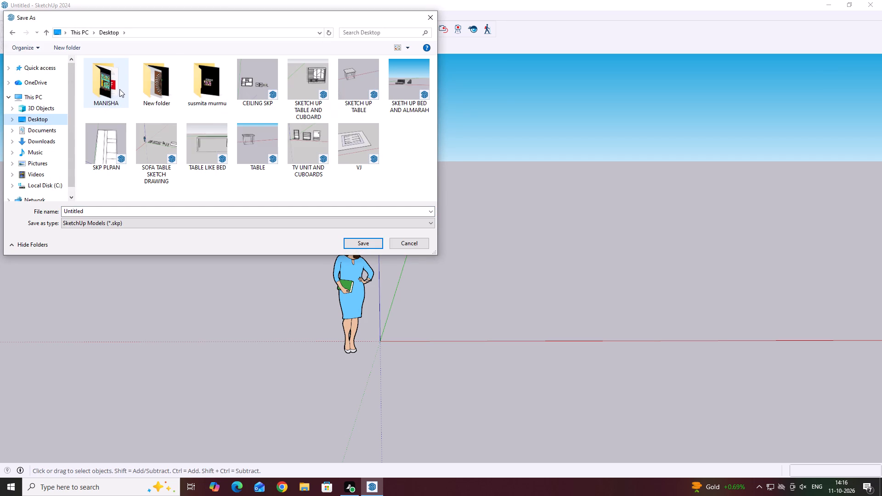
pyautogui.doubleClick(119, 89)
pyautogui.click(116, 206)
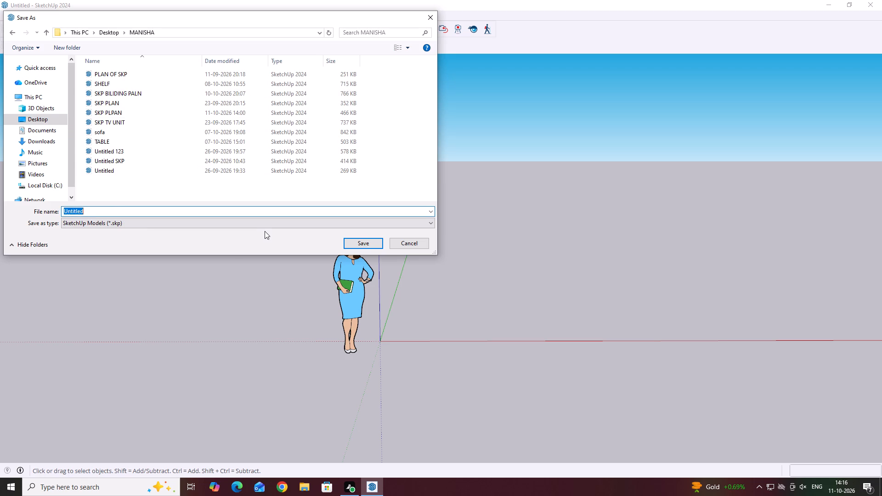
pyautogui.press('p')
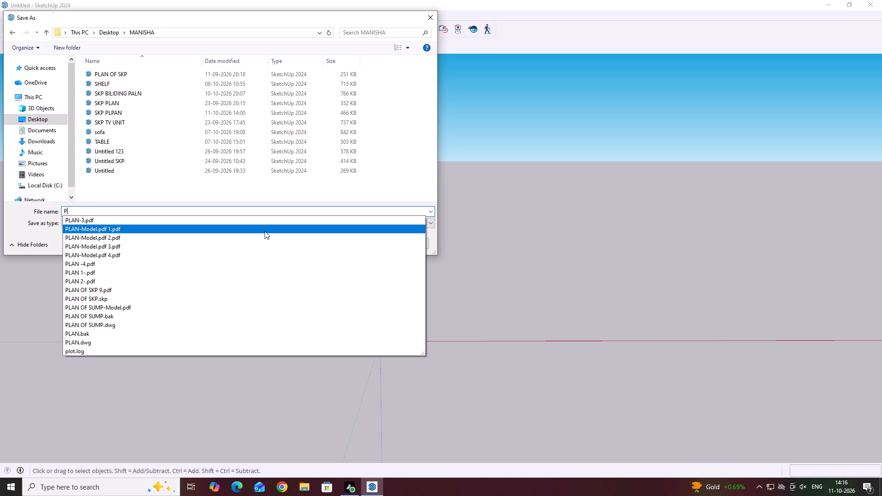
pyautogui.write('2 DW')
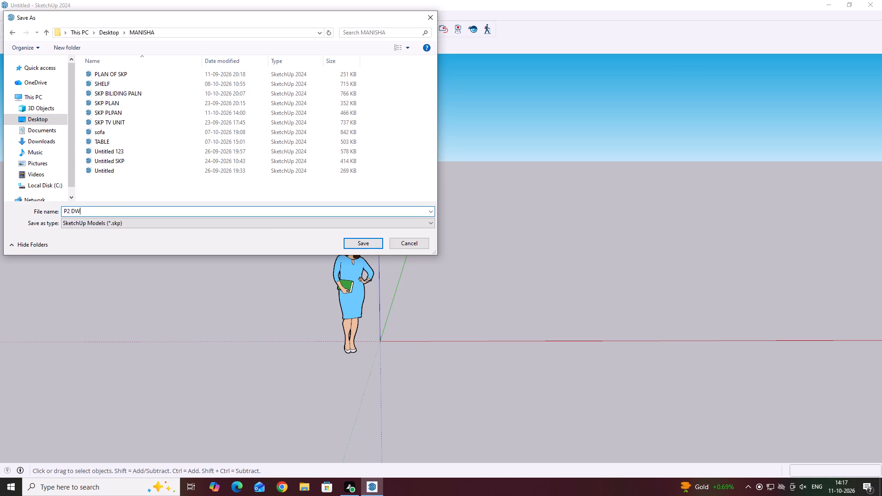
pyautogui.press('BackSpace')
pyautogui.press('BackSpace')
pyautogui.press('s')
pyautogui.write('KP')
pyautogui.press('space')
pyautogui.click(369, 245)
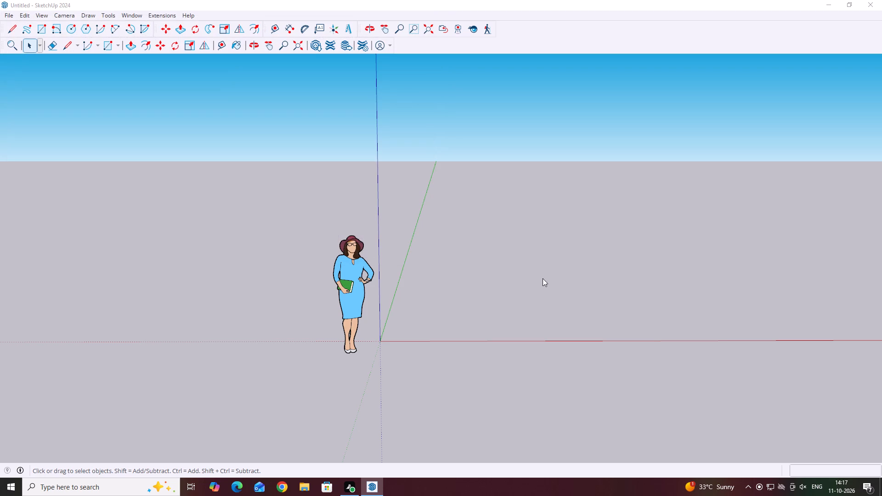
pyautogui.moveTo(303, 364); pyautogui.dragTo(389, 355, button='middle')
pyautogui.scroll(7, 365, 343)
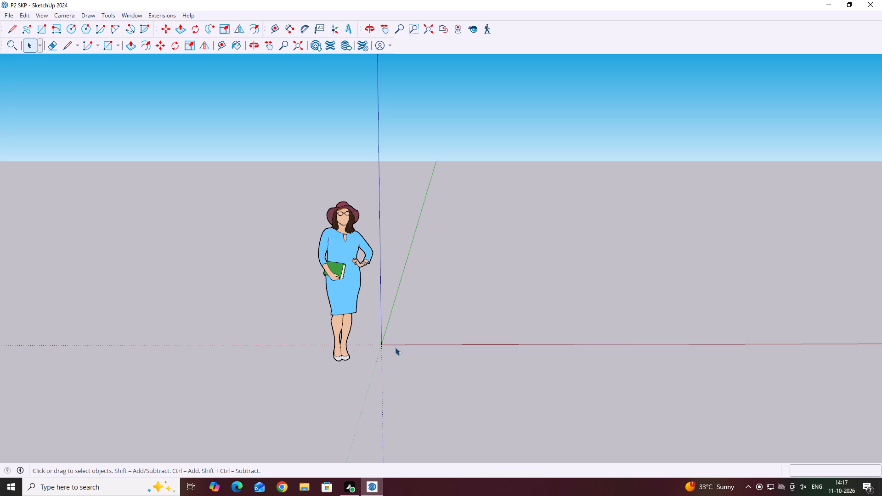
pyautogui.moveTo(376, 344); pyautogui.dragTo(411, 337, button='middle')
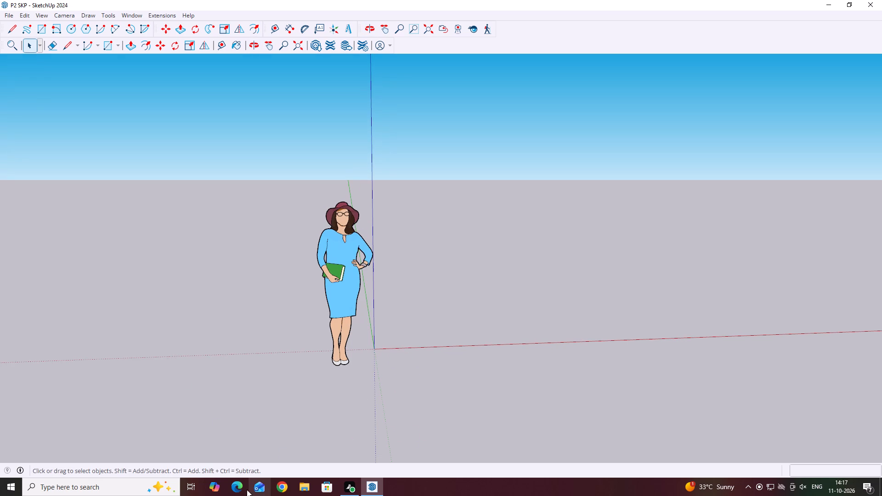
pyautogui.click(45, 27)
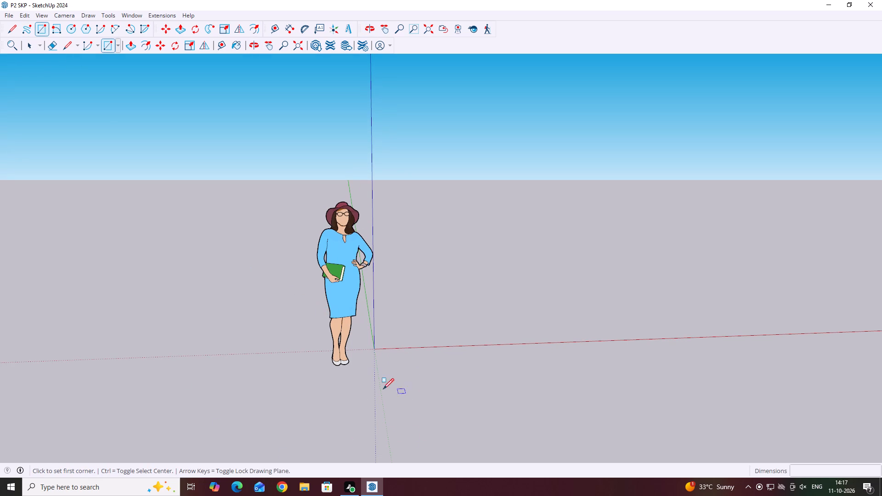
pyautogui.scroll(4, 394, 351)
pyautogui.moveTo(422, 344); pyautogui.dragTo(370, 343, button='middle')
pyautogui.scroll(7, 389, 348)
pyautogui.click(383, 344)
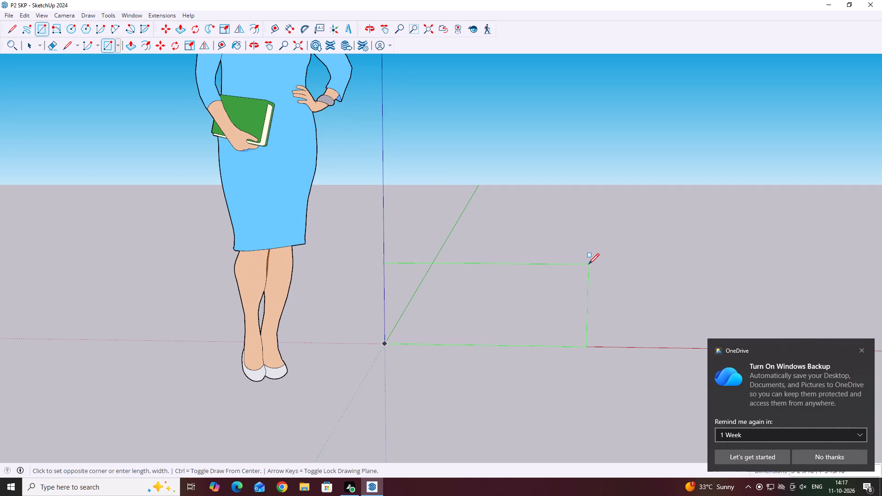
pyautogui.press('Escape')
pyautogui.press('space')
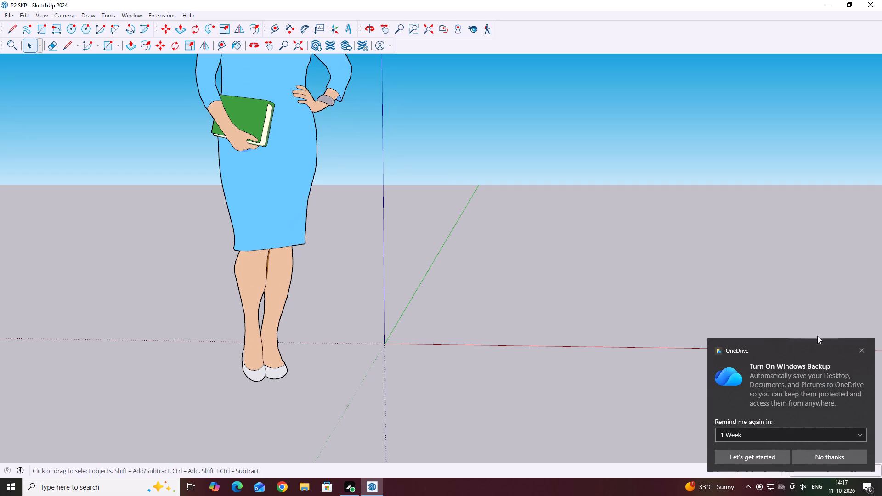
# Dismiss the OneDrive backup notification.
pyautogui.click(866, 347)
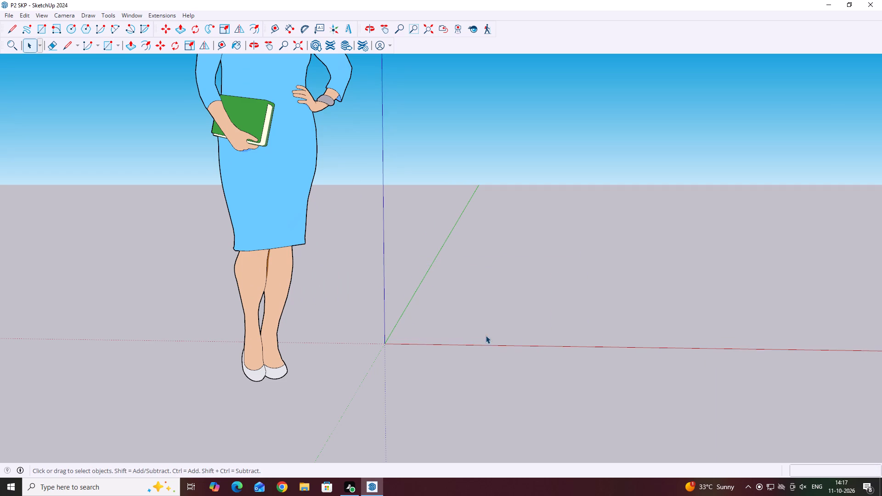
# Draw a 24' by 34' rectangle flat on the ground plane, starting at the origin, with the 24' side along the red axis.
pyautogui.press('r')
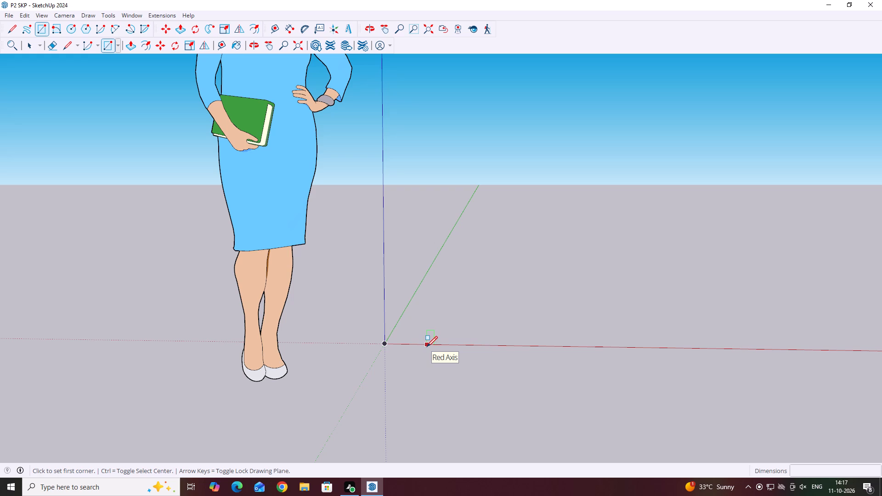
pyautogui.click(385, 343)
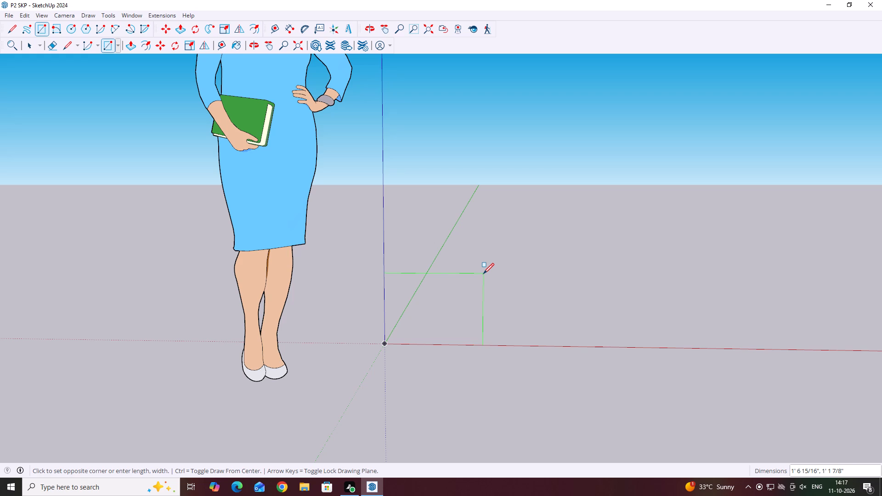
pyautogui.press('Right')
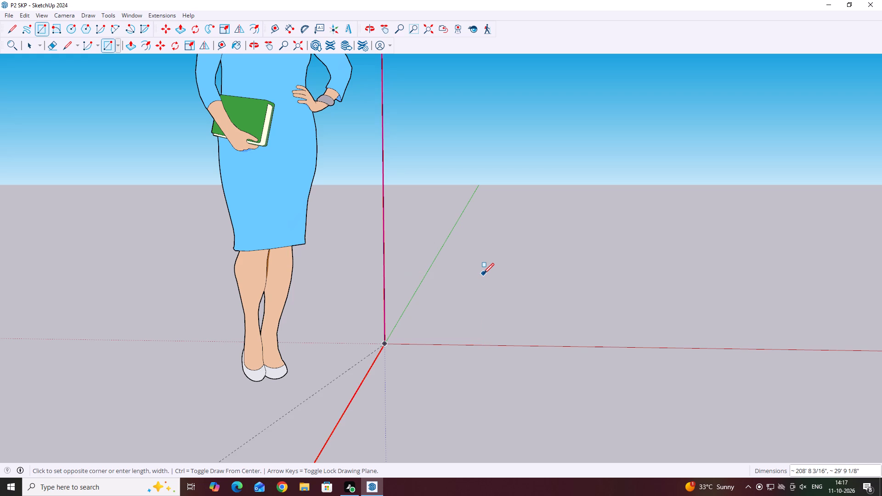
pyautogui.press('Up')
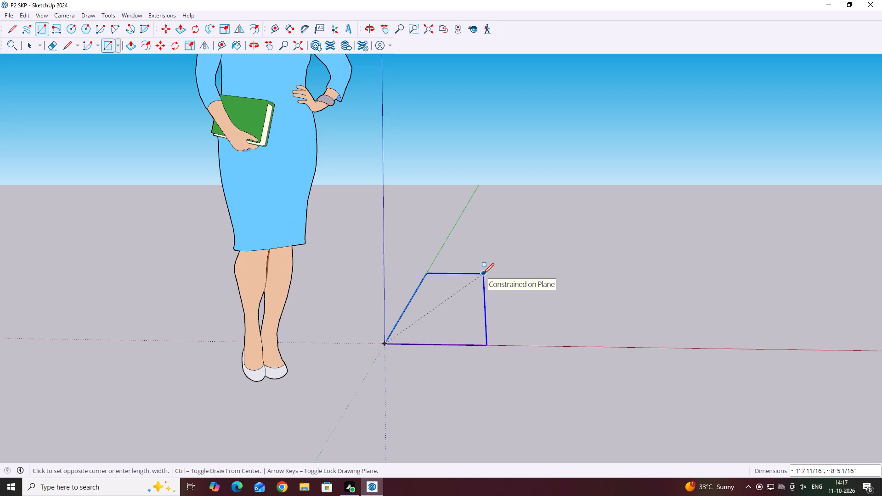
pyautogui.scroll(10, 499, 274)
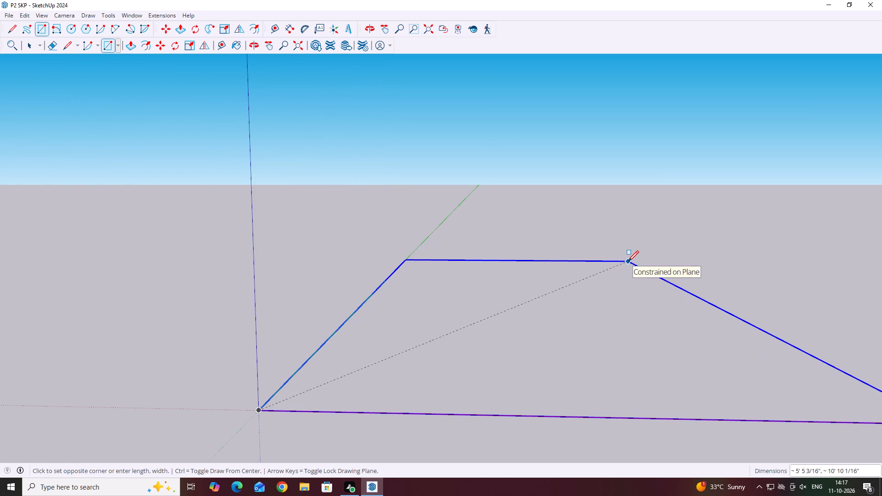
pyautogui.write("24',")
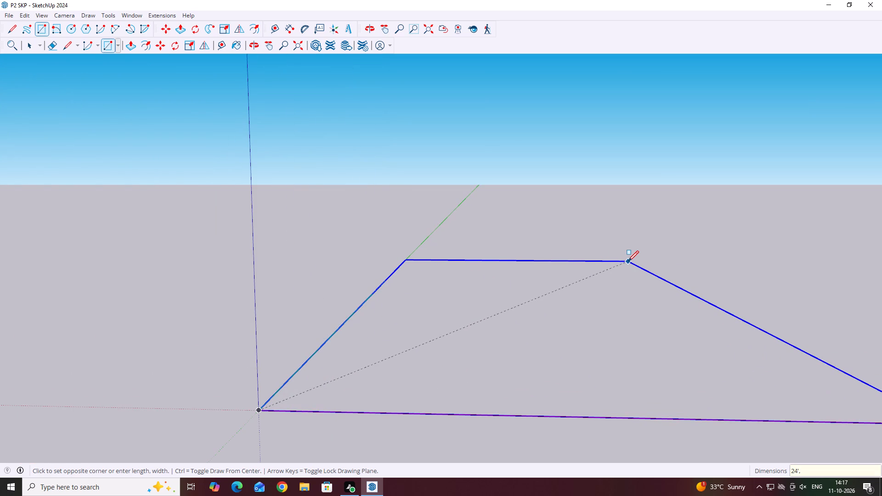
pyautogui.write("34'")
pyautogui.press('Return')
pyautogui.press('space')
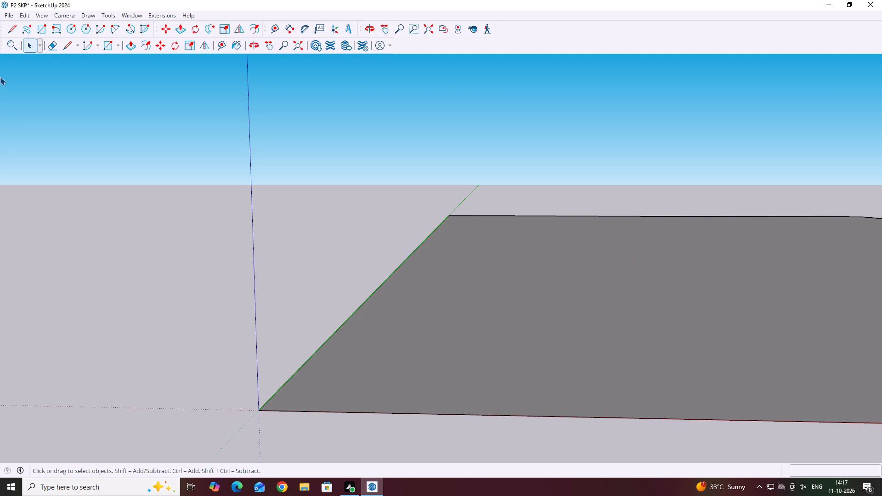
# Check the length of the rectangle's long edge farthest from the green axis with the Dimension tool, without placing a dimension.
pyautogui.scroll(-10, 203, 177)
pyautogui.moveTo(395, 189); pyautogui.dragTo(438, 297, button='middle')
pyautogui.scroll(-5, 335, 162)
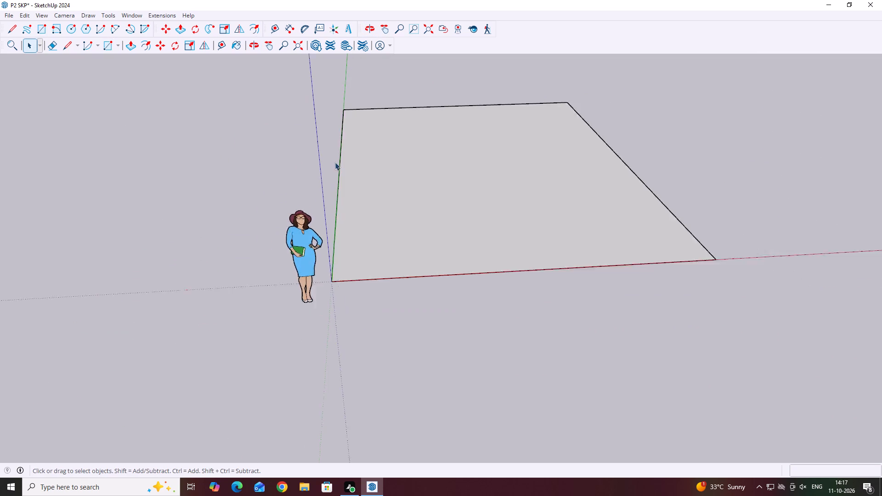
pyautogui.scroll(-2, 335, 162)
pyautogui.moveTo(515, 184); pyautogui.dragTo(491, 222, button='middle')
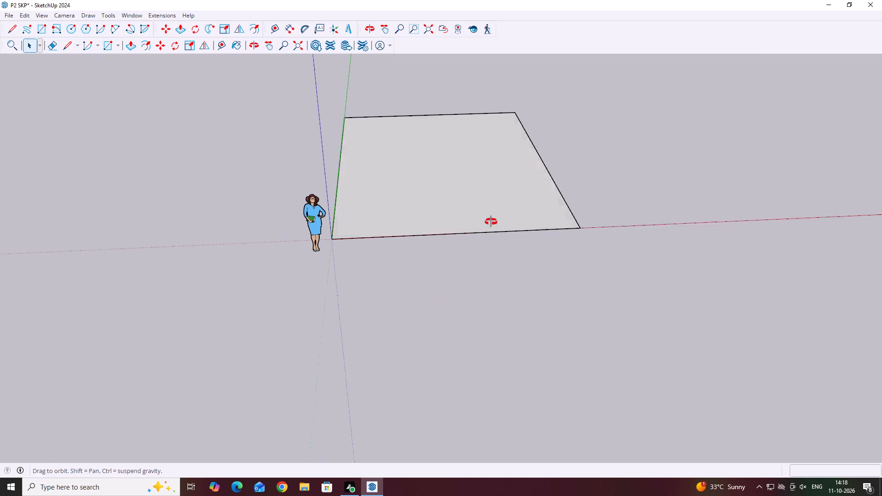
pyautogui.moveTo(491, 222); pyautogui.dragTo(459, 249, button='middle')
pyautogui.scroll(-4, 460, 225)
pyautogui.scroll(-3, 536, 171)
pyautogui.scroll(7, 519, 152)
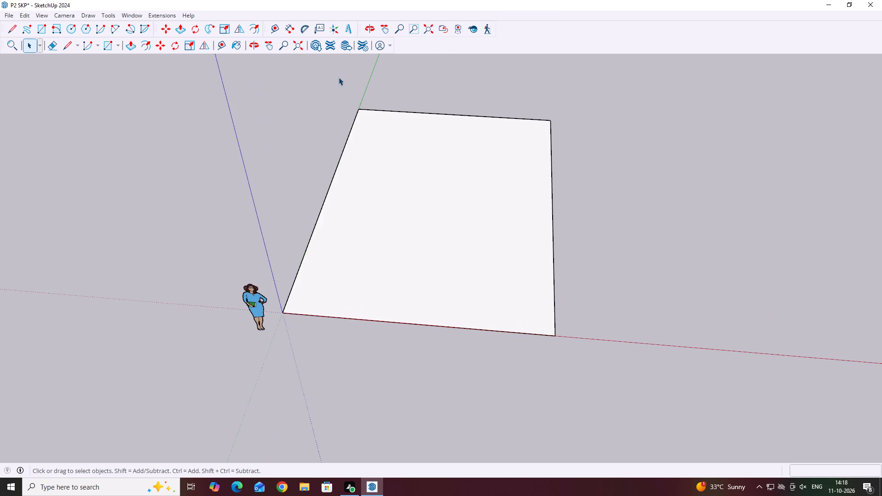
pyautogui.click(290, 28)
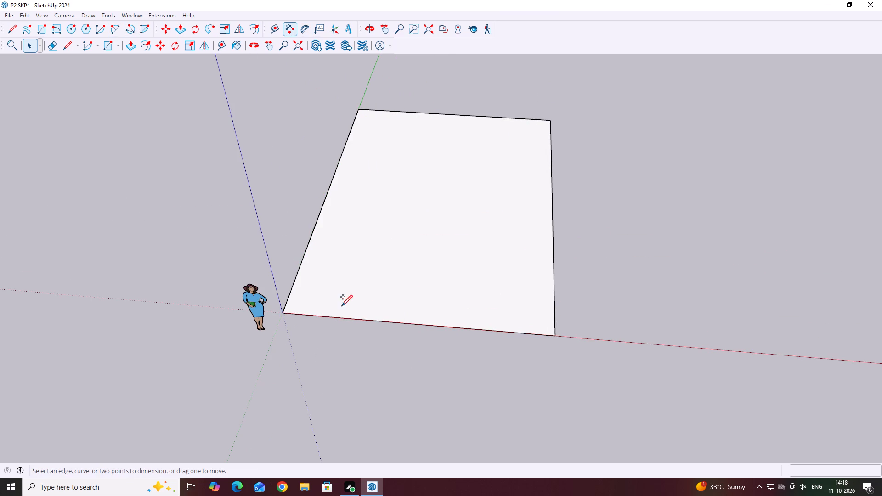
pyautogui.click(555, 312)
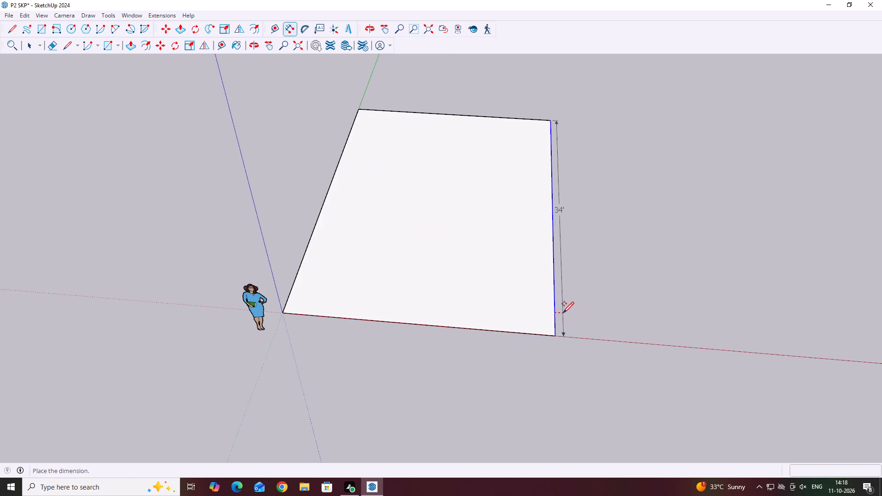
pyautogui.press('space')
# Check the length of the rectangle's short edge farthest from the red axis with the Dimension tool, without placing a dimension.
pyautogui.scroll(-5, 456, 341)
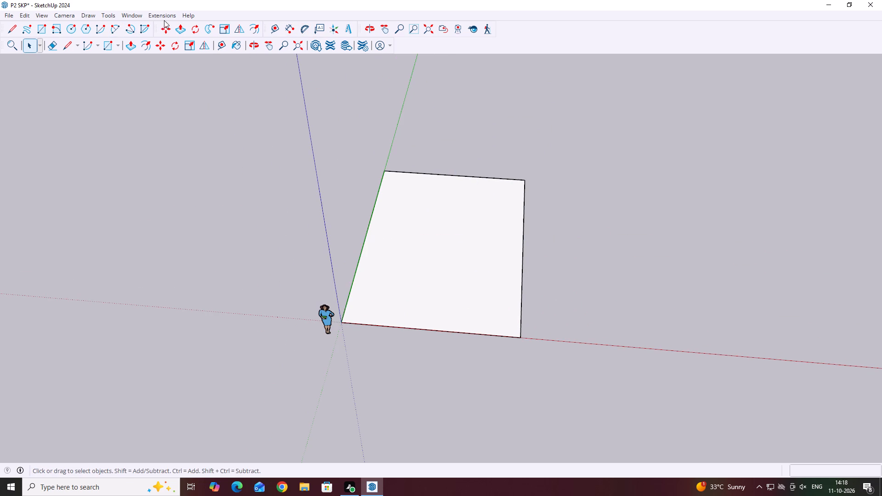
pyautogui.click(287, 31)
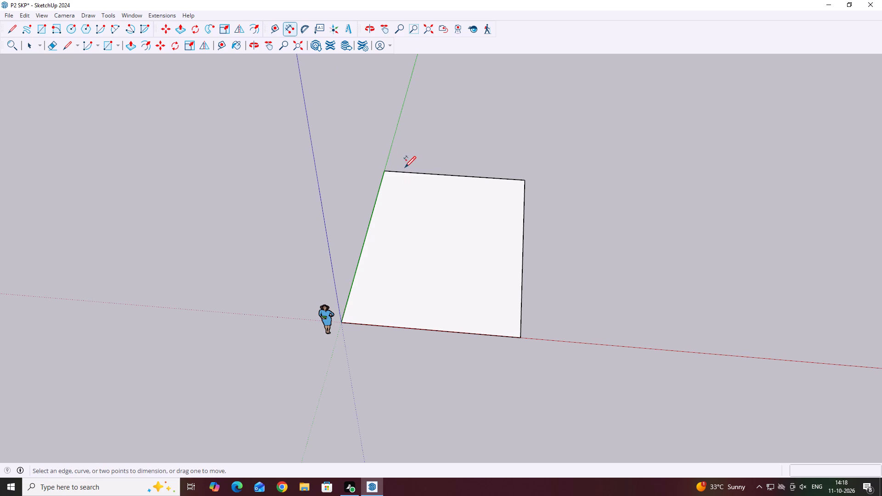
pyautogui.click(403, 172)
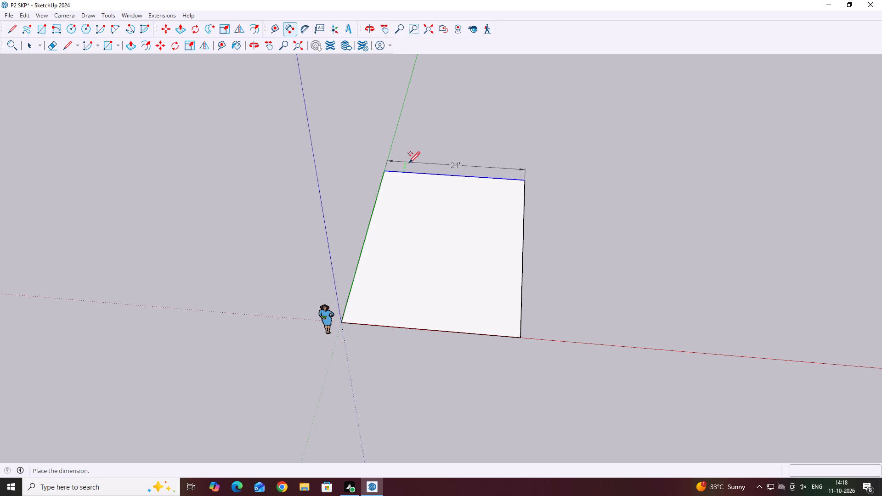
pyautogui.press('Escape')
pyautogui.scroll(-4, 419, 186)
pyautogui.press('space')
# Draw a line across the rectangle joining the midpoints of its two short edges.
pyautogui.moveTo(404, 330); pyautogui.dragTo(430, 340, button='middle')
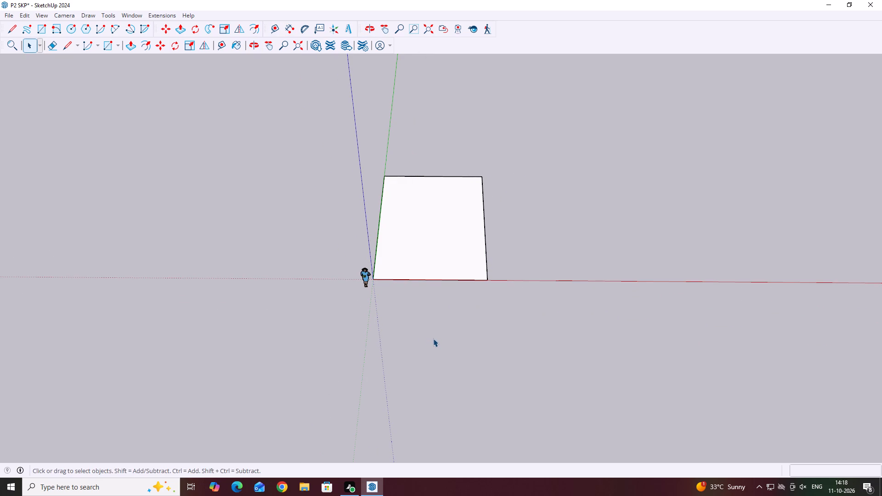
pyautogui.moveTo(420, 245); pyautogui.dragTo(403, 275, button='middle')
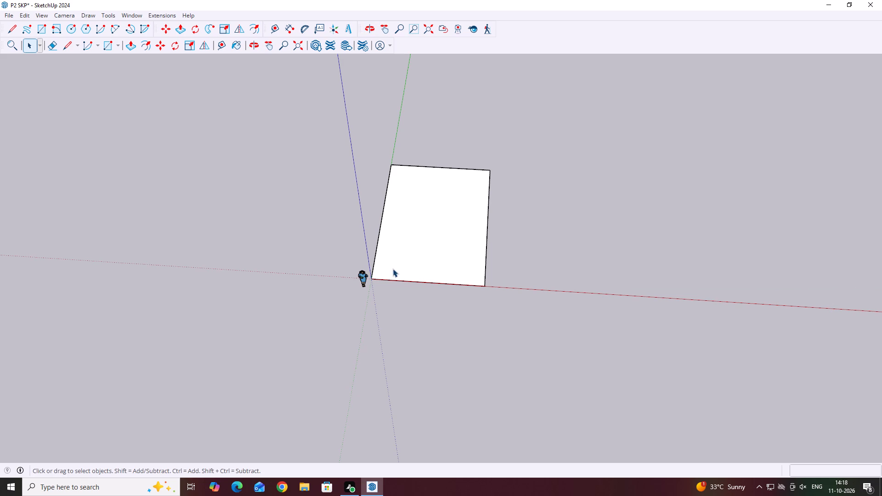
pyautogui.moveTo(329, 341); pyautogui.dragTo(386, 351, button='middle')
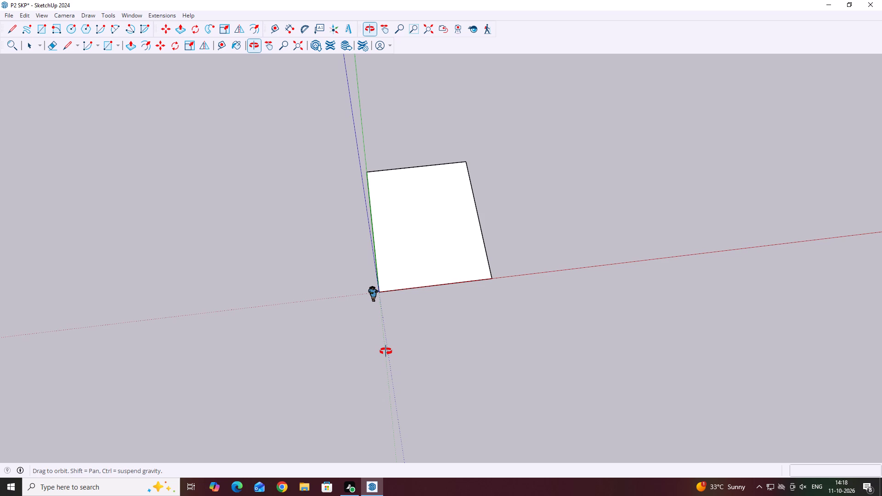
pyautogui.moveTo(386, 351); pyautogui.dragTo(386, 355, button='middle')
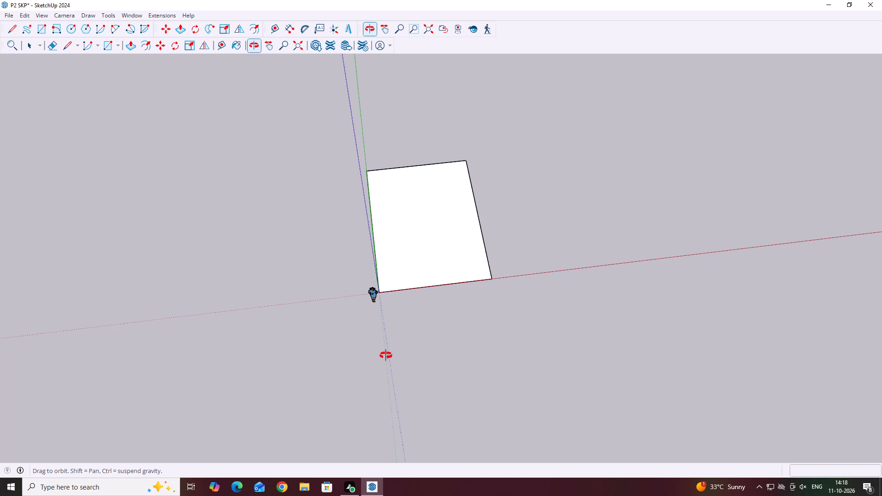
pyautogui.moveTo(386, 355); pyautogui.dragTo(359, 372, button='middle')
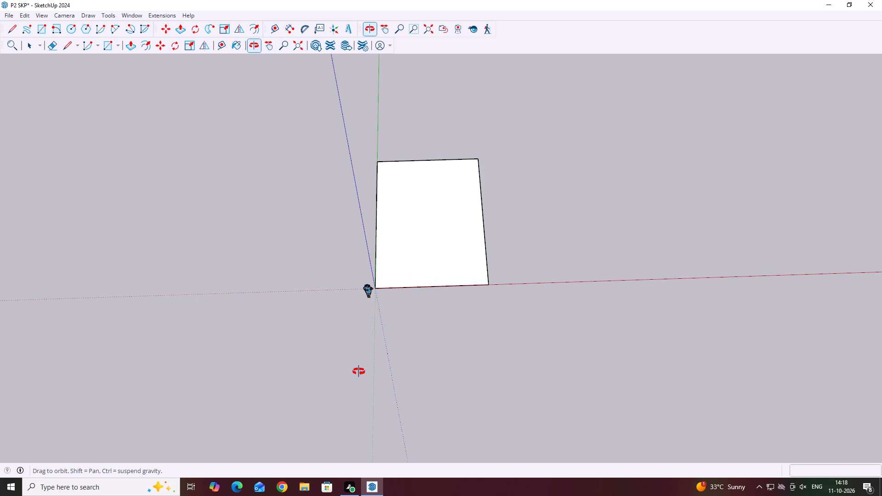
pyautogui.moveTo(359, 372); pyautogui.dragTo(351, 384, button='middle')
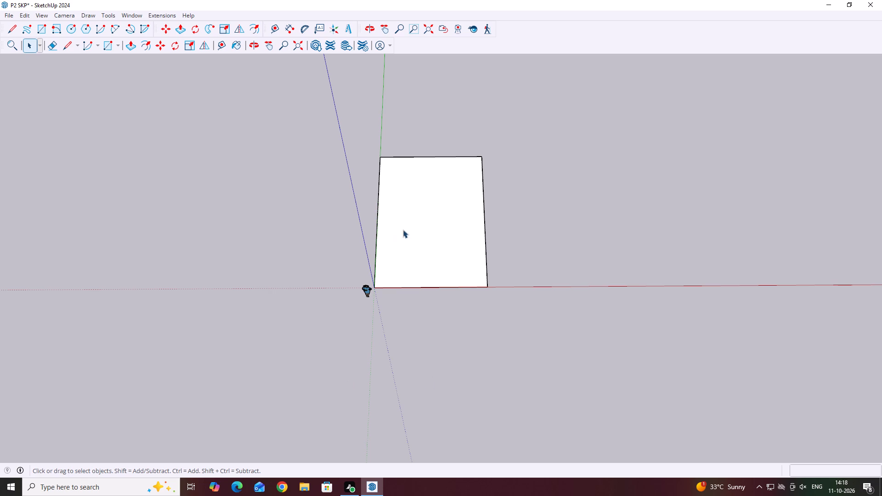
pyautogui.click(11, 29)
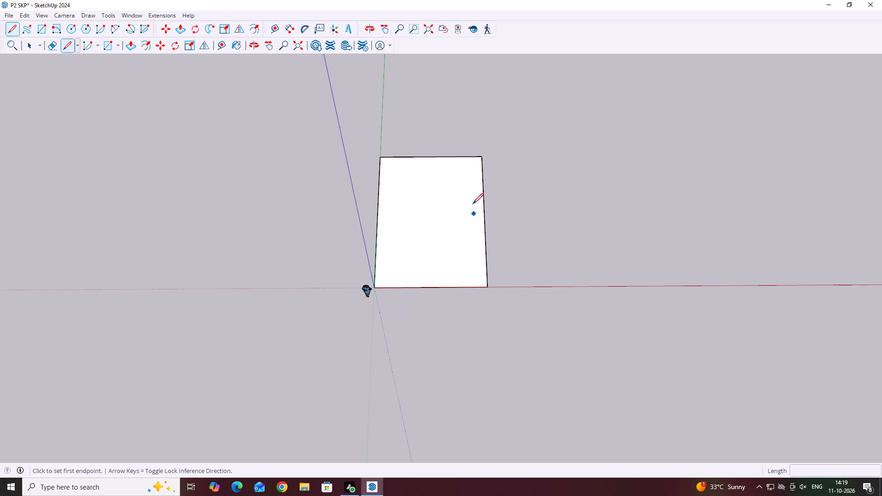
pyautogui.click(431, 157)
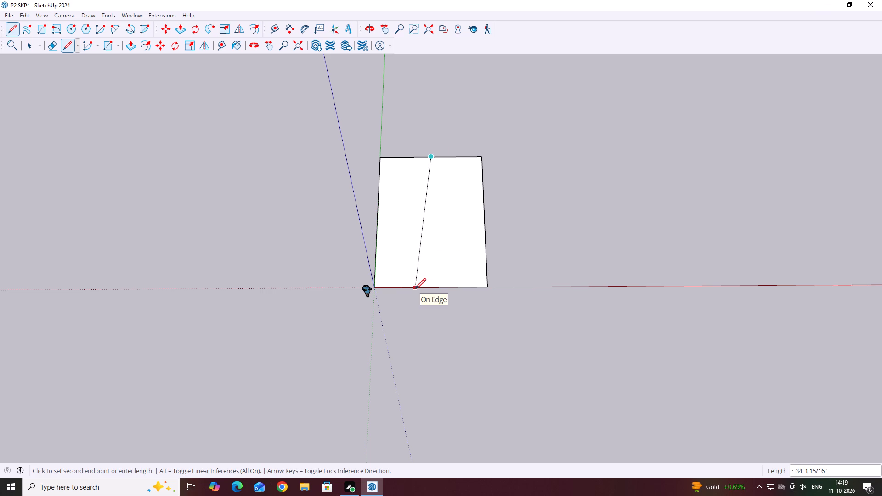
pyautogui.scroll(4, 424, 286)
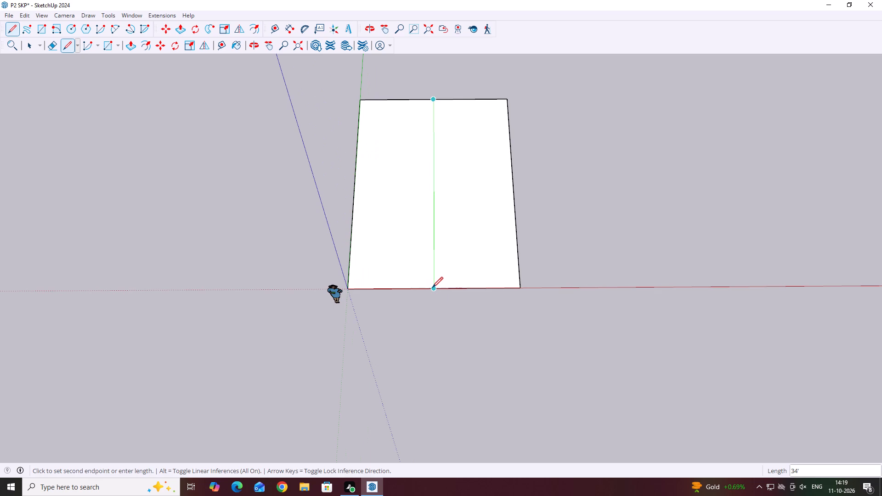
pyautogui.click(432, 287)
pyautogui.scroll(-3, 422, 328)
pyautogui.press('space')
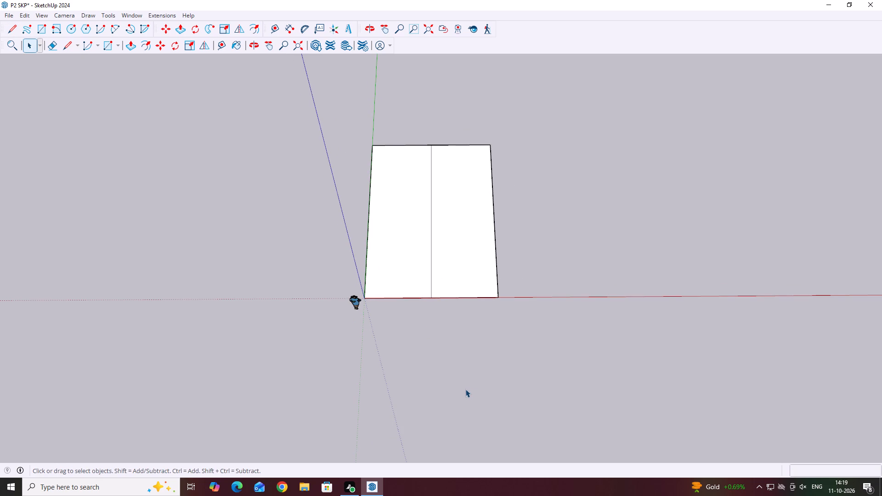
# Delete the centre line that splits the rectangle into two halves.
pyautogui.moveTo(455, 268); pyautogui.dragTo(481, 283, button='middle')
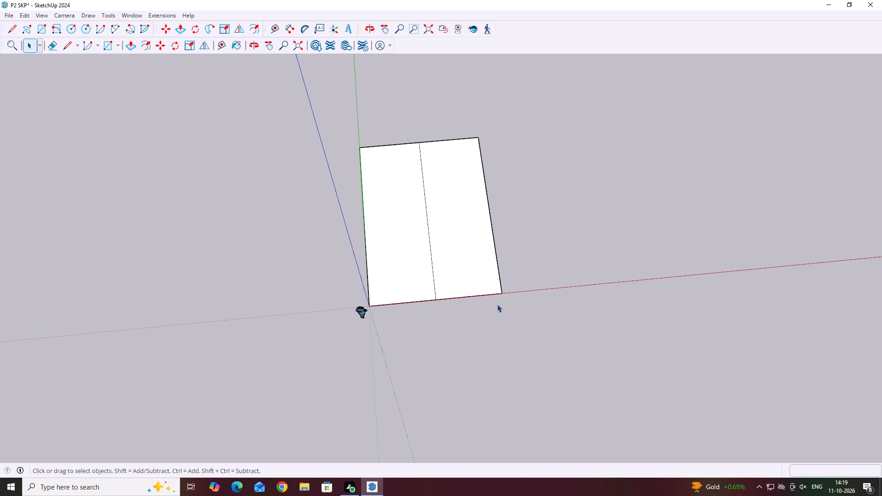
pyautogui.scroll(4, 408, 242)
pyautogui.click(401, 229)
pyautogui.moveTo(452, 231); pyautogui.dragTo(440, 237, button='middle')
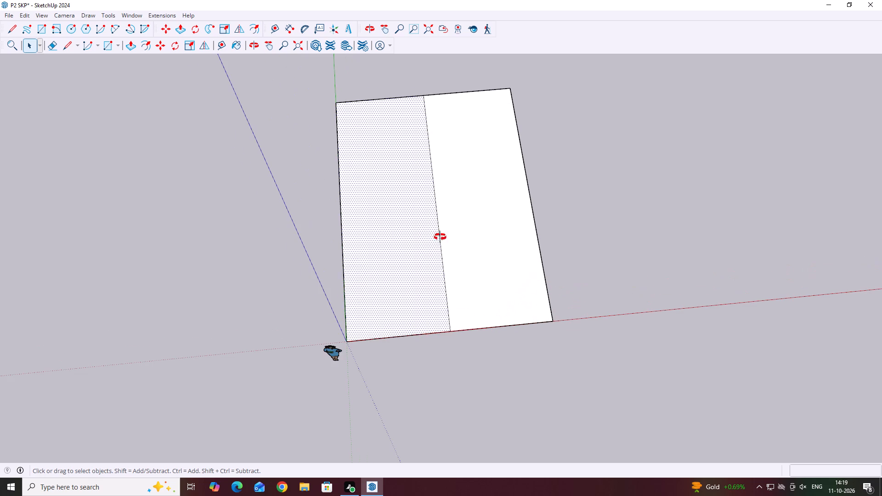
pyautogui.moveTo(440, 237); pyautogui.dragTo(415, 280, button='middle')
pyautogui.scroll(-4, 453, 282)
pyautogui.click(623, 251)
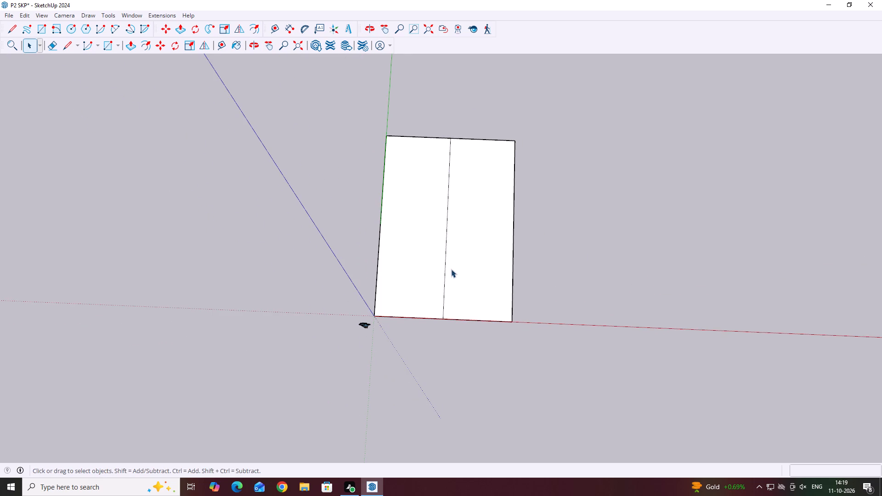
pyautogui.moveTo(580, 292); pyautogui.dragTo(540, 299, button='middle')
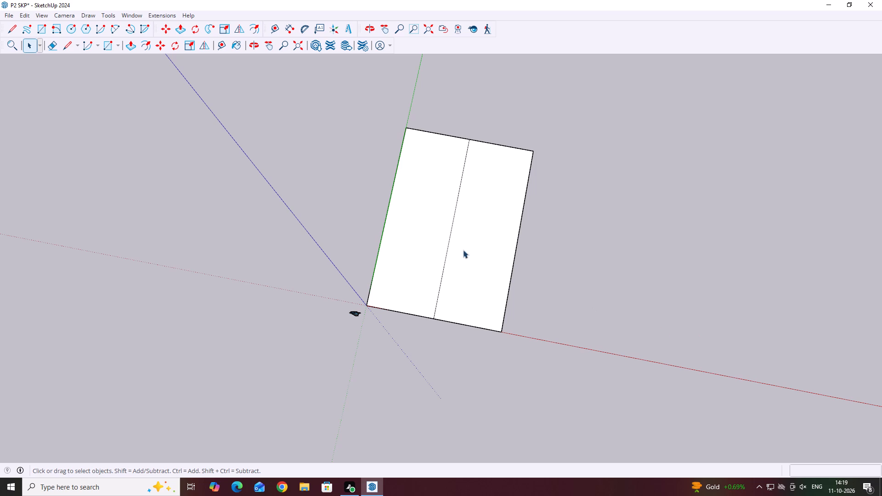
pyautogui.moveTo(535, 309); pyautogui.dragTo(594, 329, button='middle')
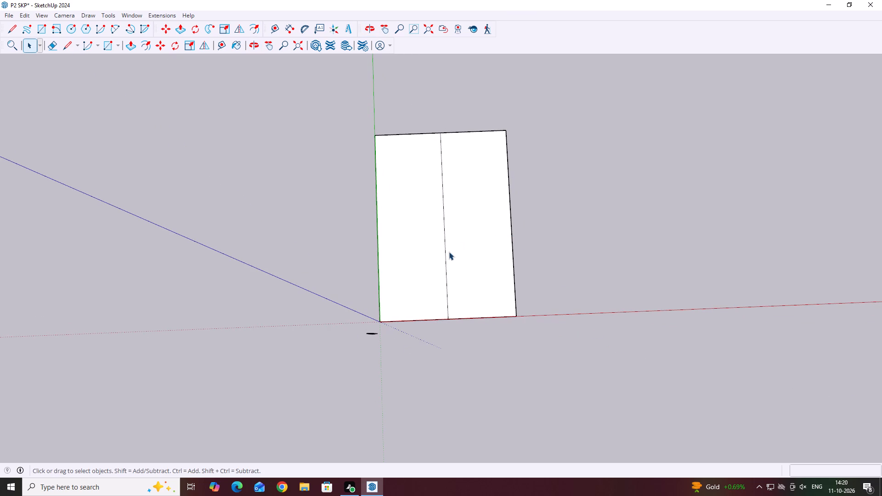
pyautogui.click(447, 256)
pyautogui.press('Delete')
# Offset the rectangle's outline inward by 9" to form the outer wall thickness.
pyautogui.moveTo(565, 236); pyautogui.dragTo(540, 239, button='middle')
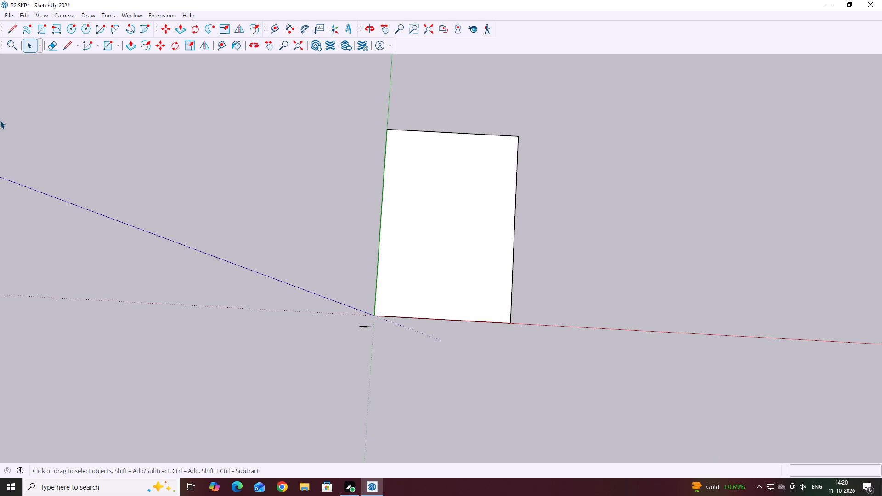
pyautogui.moveTo(436, 272); pyautogui.dragTo(445, 270, button='middle')
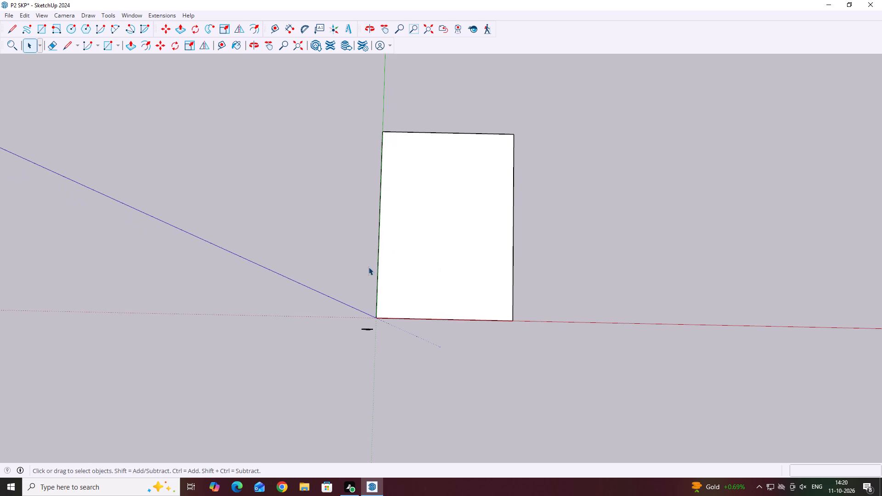
pyautogui.scroll(3, 416, 277)
pyautogui.moveTo(409, 296); pyautogui.dragTo(413, 248, button='middle')
pyautogui.moveTo(418, 294); pyautogui.dragTo(424, 254, button='middle')
pyautogui.click(427, 251)
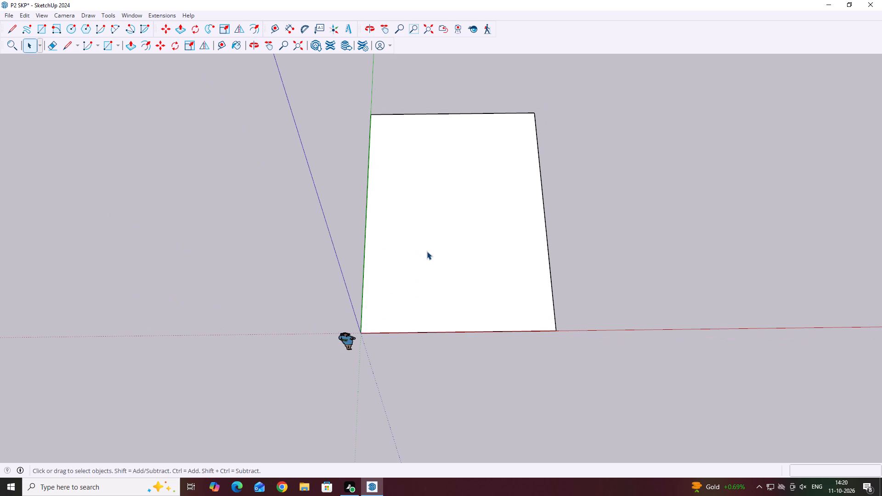
pyautogui.moveTo(462, 263); pyautogui.dragTo(442, 272, button='middle')
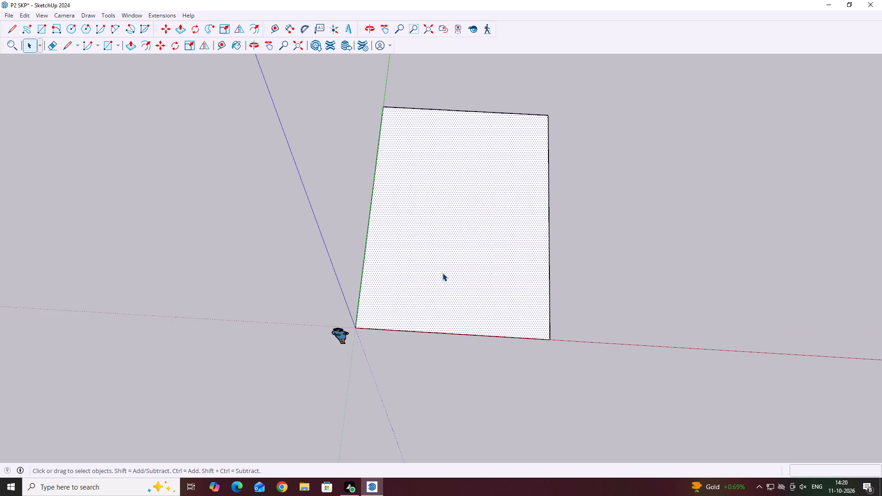
pyautogui.press('f')
pyautogui.click(535, 247)
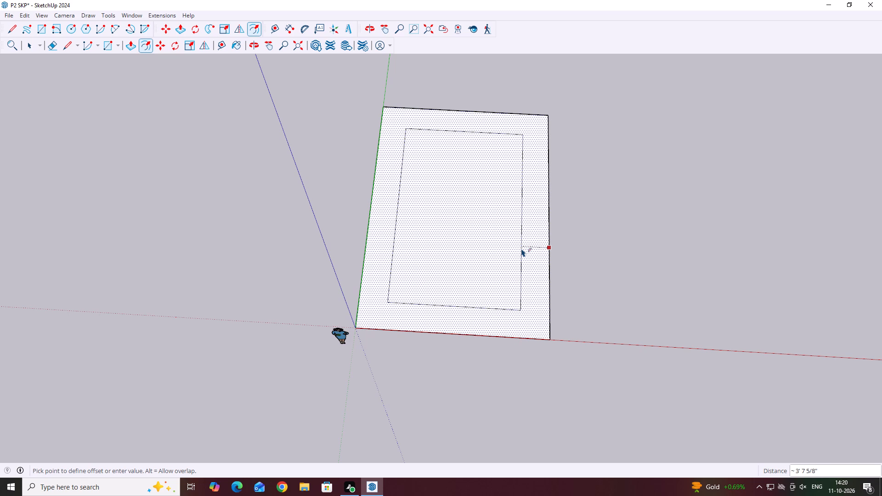
pyautogui.press('9')
pyautogui.press('Return')
pyautogui.press('space')
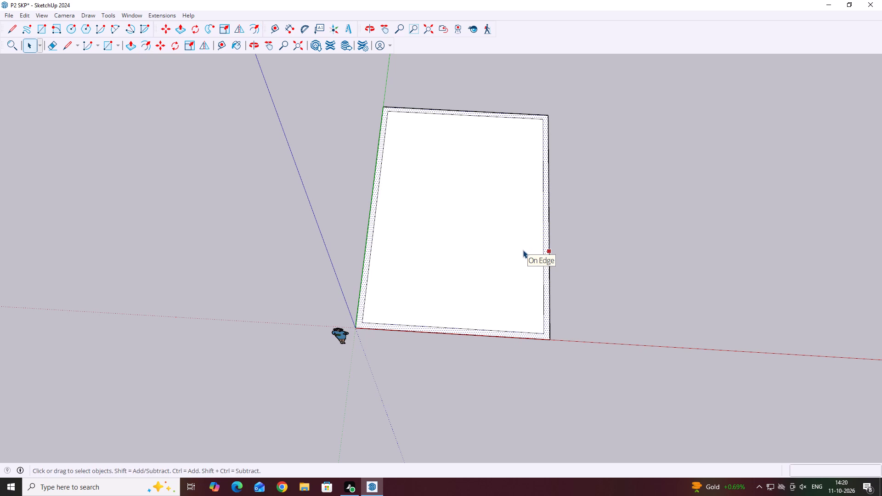
pyautogui.scroll(-6, 278, 318)
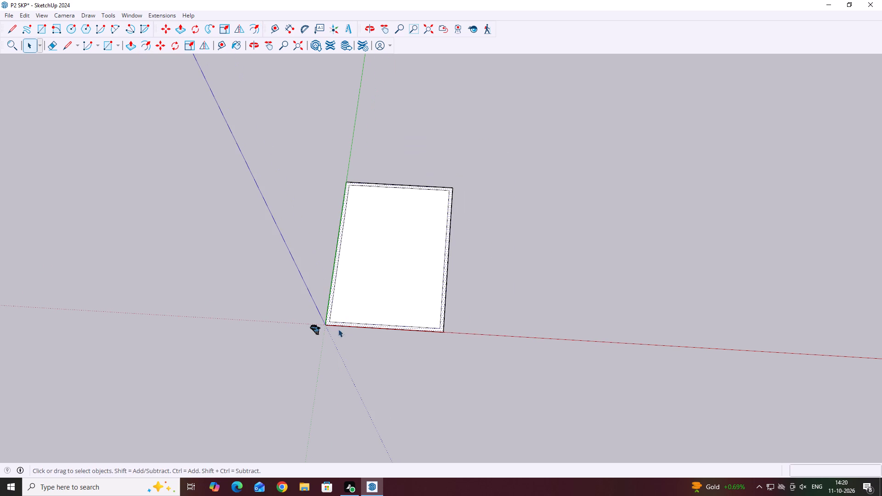
pyautogui.click(502, 296)
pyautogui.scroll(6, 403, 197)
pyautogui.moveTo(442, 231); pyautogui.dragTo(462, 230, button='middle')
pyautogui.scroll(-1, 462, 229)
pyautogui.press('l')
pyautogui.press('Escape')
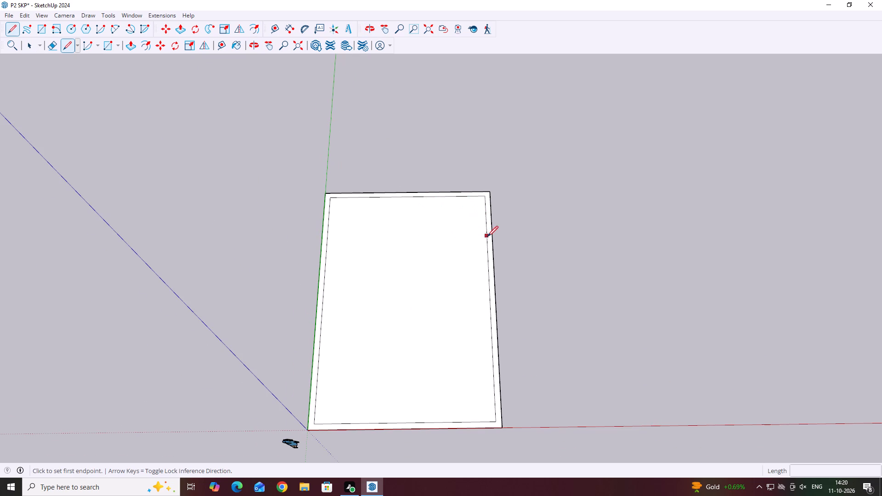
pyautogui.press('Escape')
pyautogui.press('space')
# Copy the inner outline's long edge farthest from the green axis 10' inward, towards the green axis.
pyautogui.click(486, 241)
pyautogui.click(487, 243)
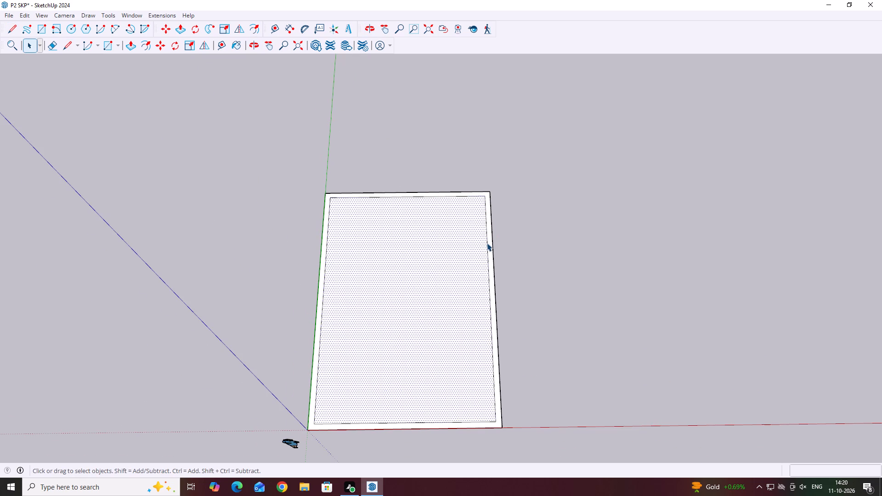
pyautogui.press('m')
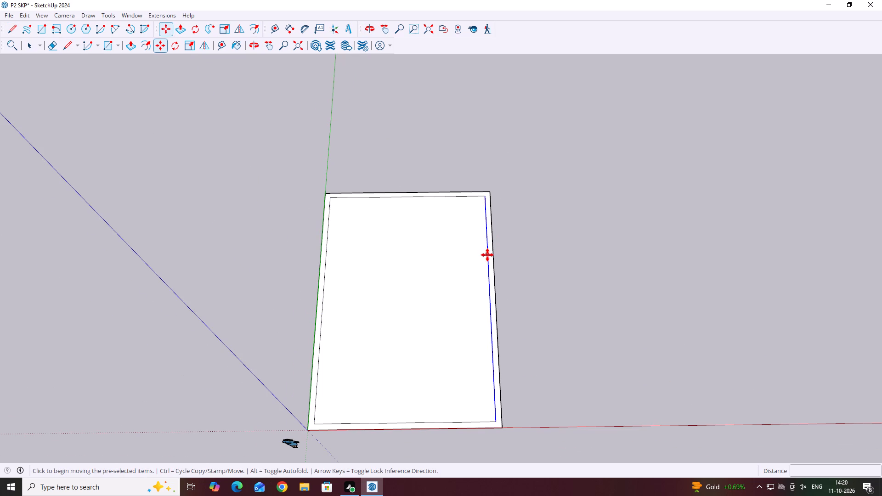
pyautogui.click(487, 255)
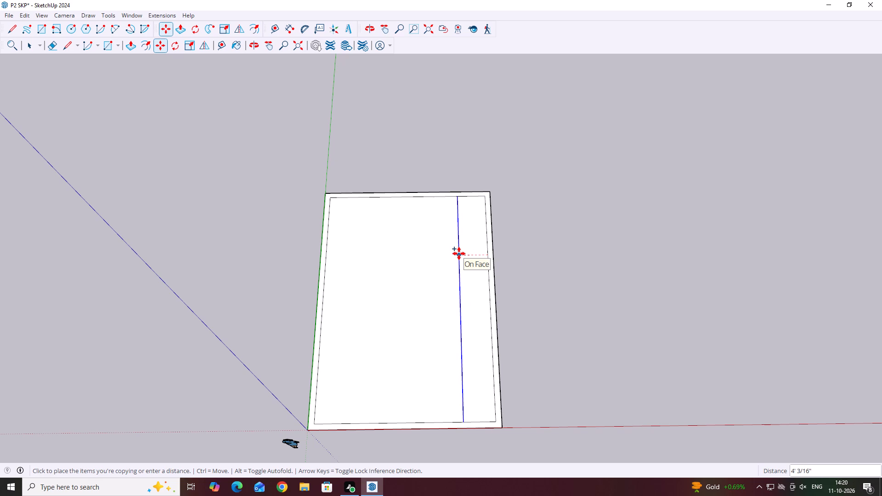
pyautogui.write("10'")
pyautogui.press('Return')
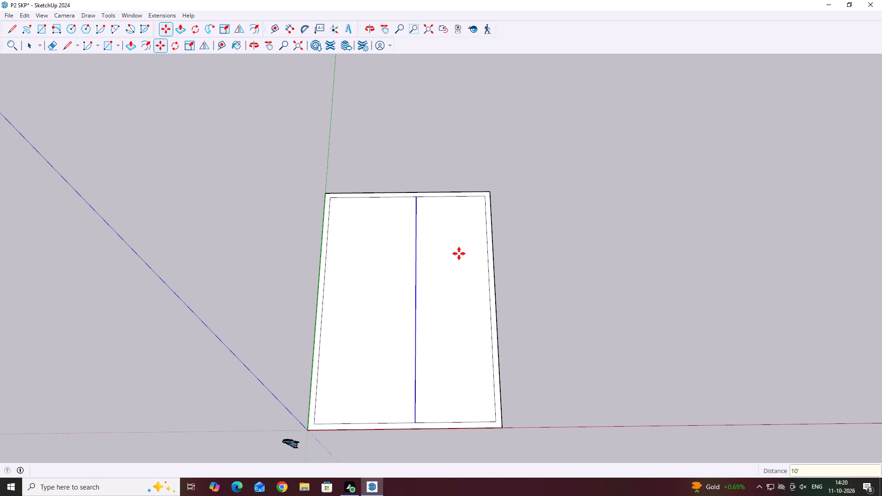
pyautogui.press('space')
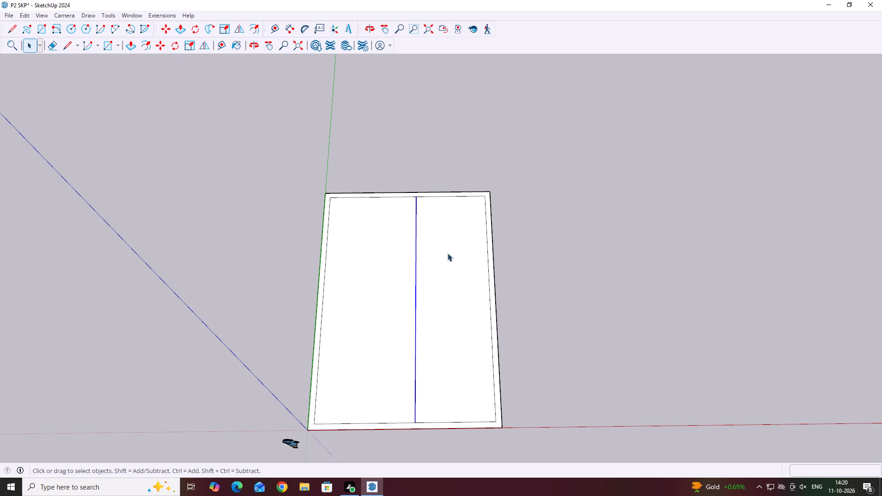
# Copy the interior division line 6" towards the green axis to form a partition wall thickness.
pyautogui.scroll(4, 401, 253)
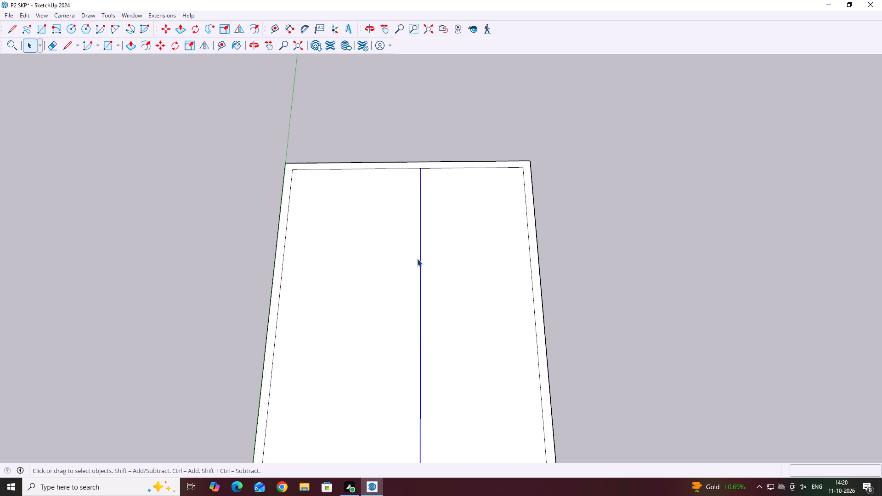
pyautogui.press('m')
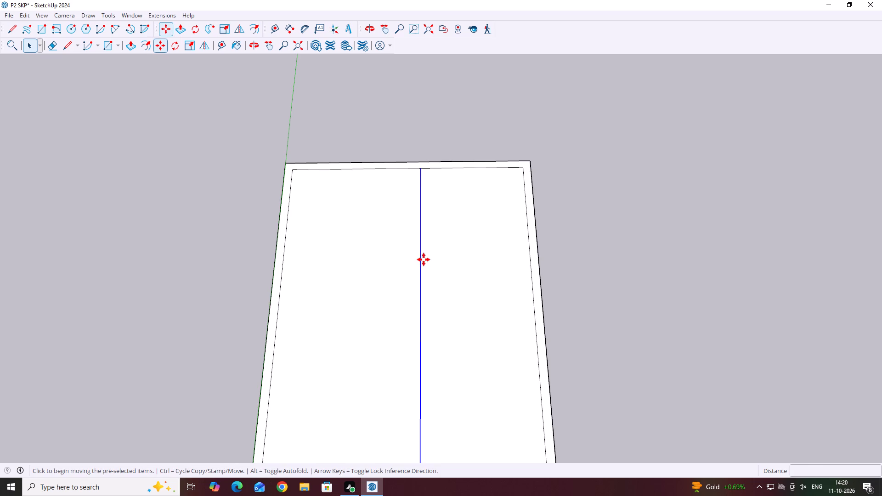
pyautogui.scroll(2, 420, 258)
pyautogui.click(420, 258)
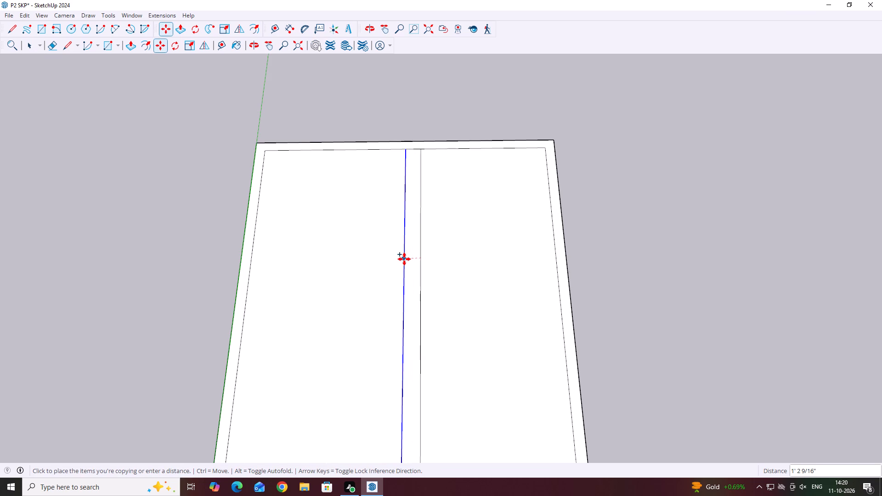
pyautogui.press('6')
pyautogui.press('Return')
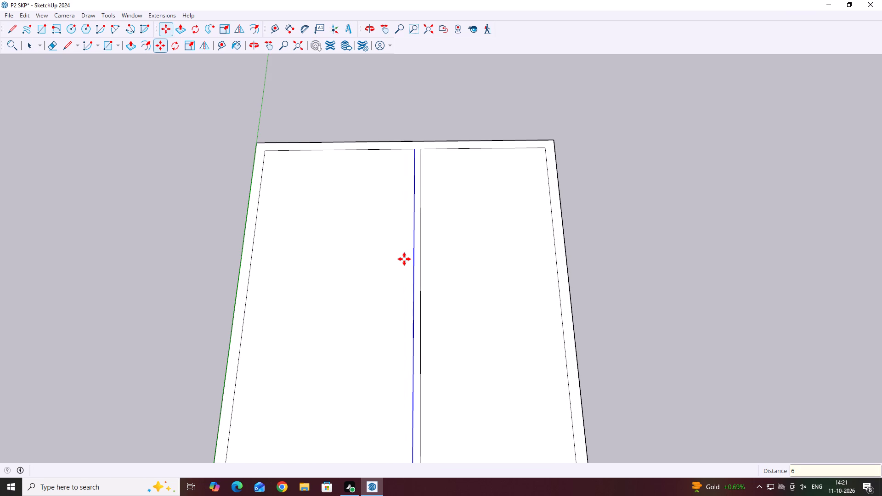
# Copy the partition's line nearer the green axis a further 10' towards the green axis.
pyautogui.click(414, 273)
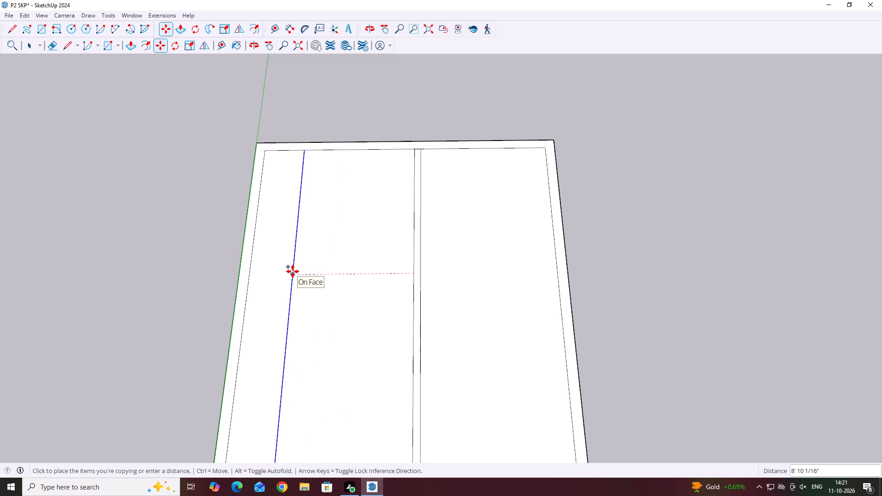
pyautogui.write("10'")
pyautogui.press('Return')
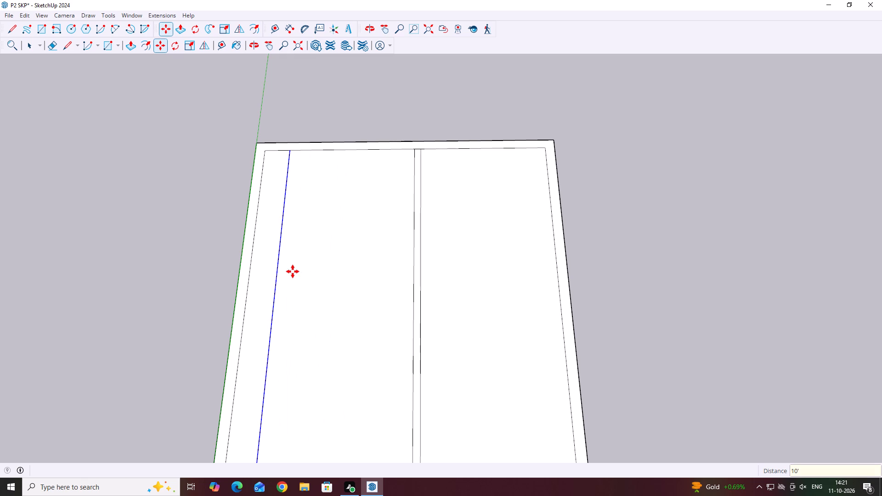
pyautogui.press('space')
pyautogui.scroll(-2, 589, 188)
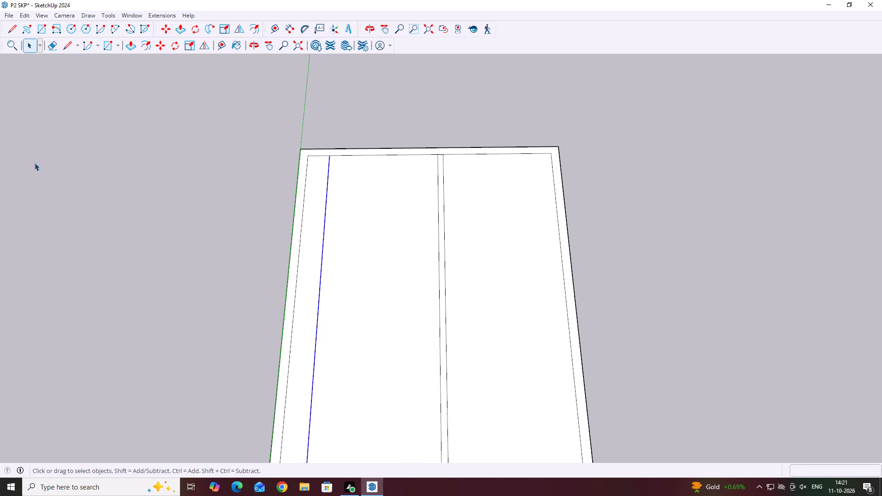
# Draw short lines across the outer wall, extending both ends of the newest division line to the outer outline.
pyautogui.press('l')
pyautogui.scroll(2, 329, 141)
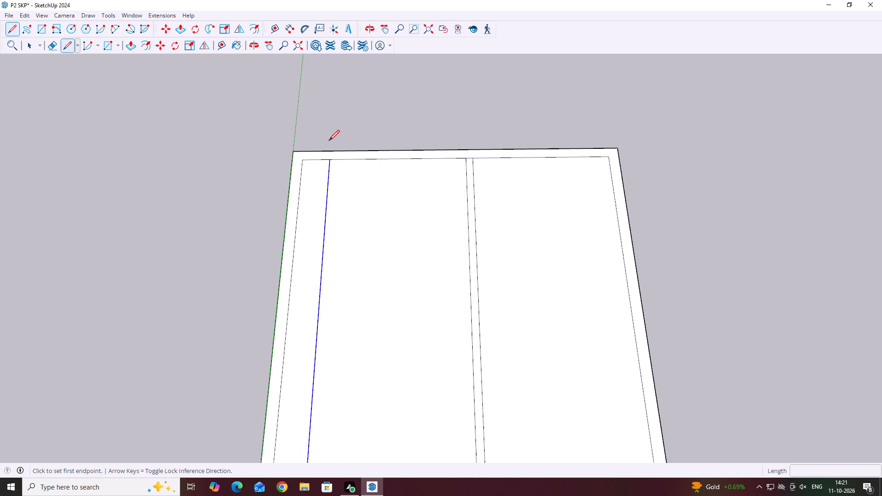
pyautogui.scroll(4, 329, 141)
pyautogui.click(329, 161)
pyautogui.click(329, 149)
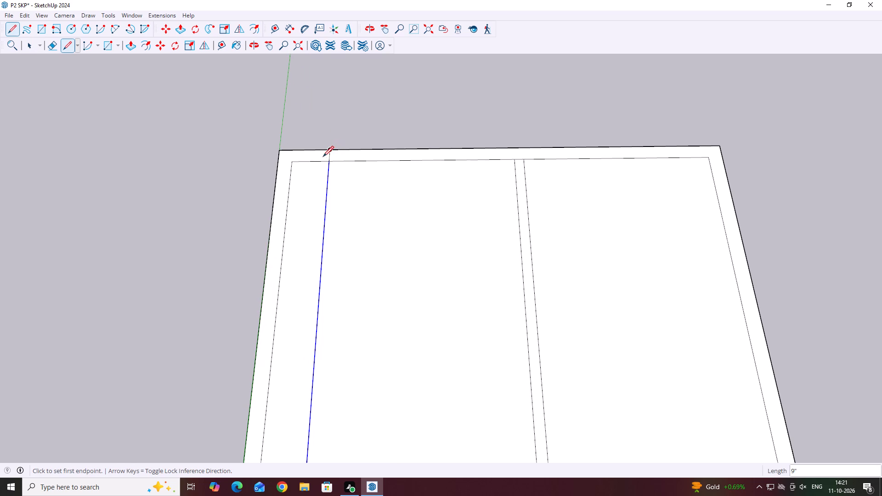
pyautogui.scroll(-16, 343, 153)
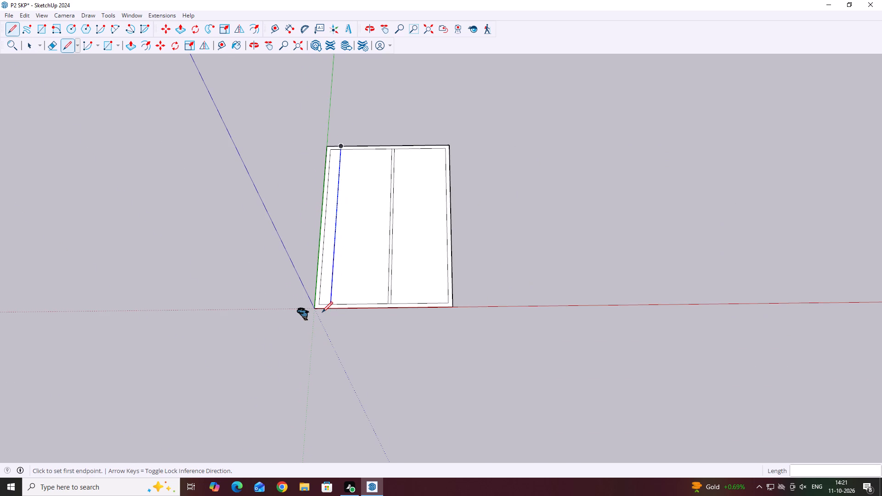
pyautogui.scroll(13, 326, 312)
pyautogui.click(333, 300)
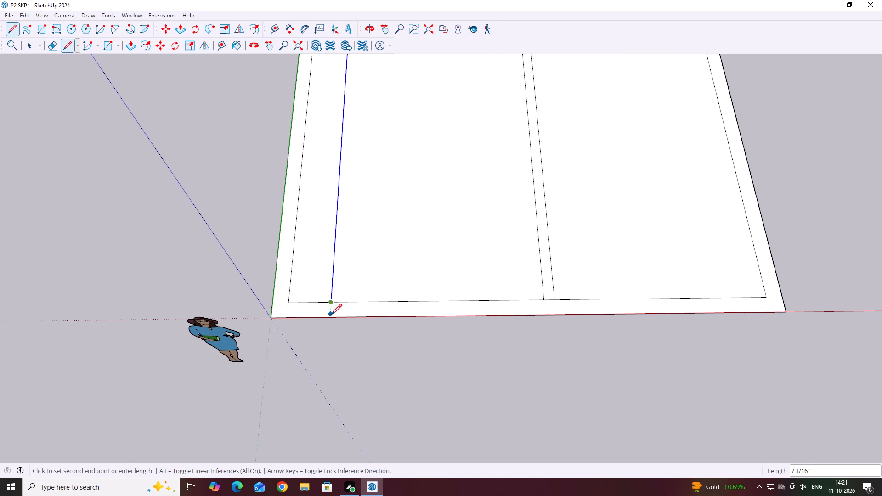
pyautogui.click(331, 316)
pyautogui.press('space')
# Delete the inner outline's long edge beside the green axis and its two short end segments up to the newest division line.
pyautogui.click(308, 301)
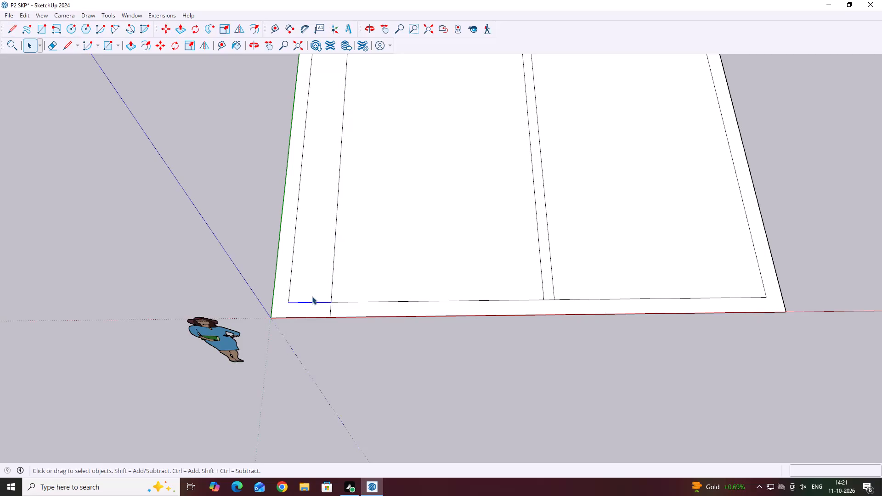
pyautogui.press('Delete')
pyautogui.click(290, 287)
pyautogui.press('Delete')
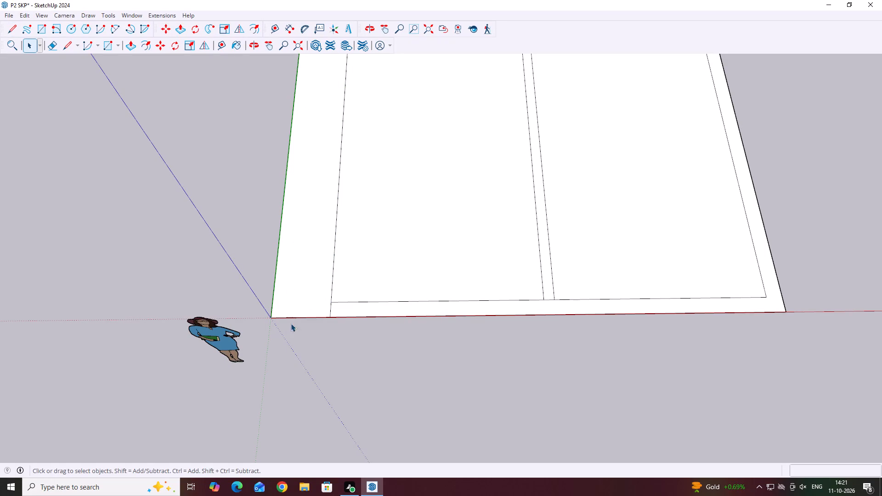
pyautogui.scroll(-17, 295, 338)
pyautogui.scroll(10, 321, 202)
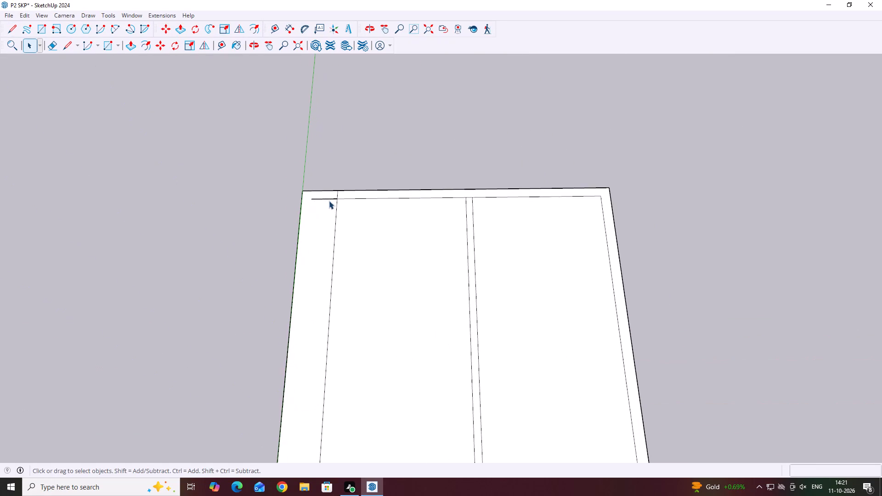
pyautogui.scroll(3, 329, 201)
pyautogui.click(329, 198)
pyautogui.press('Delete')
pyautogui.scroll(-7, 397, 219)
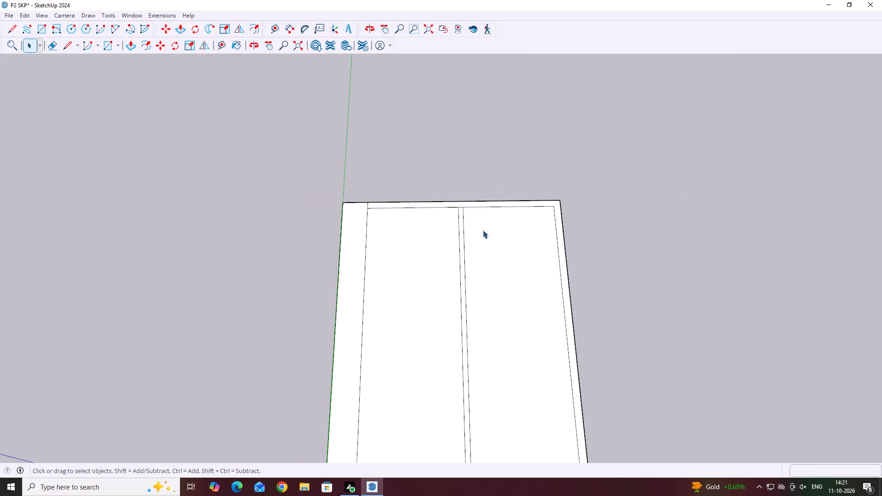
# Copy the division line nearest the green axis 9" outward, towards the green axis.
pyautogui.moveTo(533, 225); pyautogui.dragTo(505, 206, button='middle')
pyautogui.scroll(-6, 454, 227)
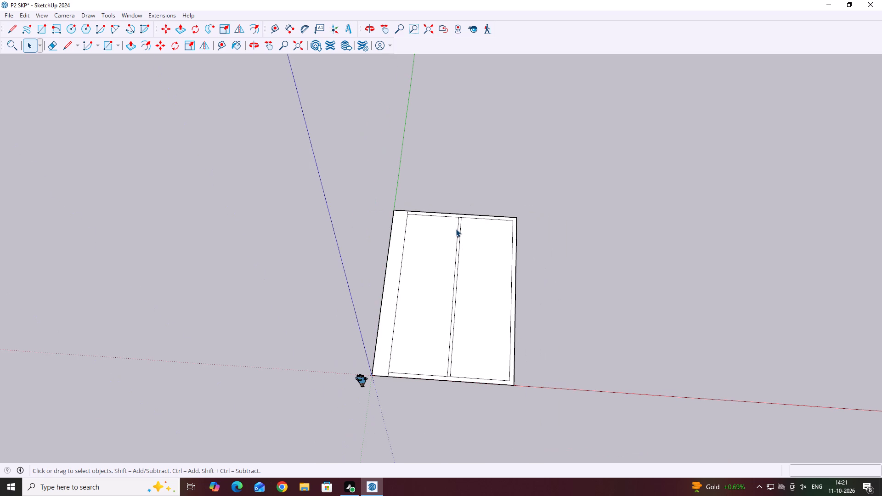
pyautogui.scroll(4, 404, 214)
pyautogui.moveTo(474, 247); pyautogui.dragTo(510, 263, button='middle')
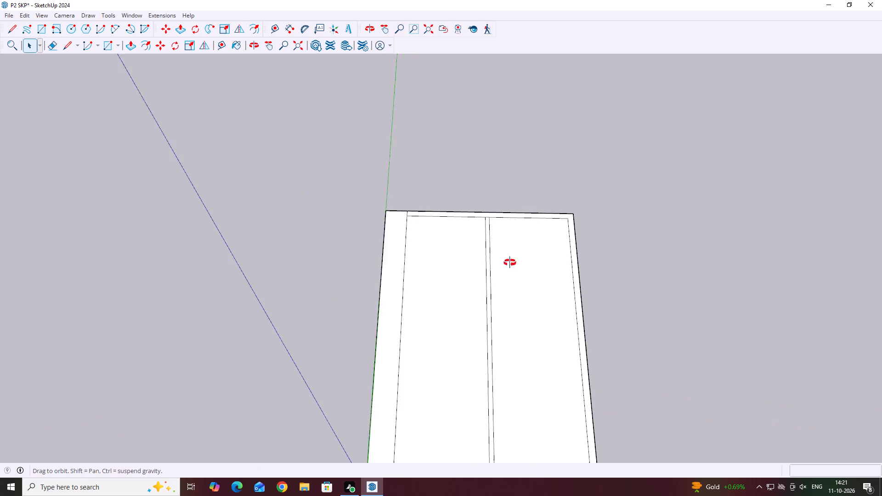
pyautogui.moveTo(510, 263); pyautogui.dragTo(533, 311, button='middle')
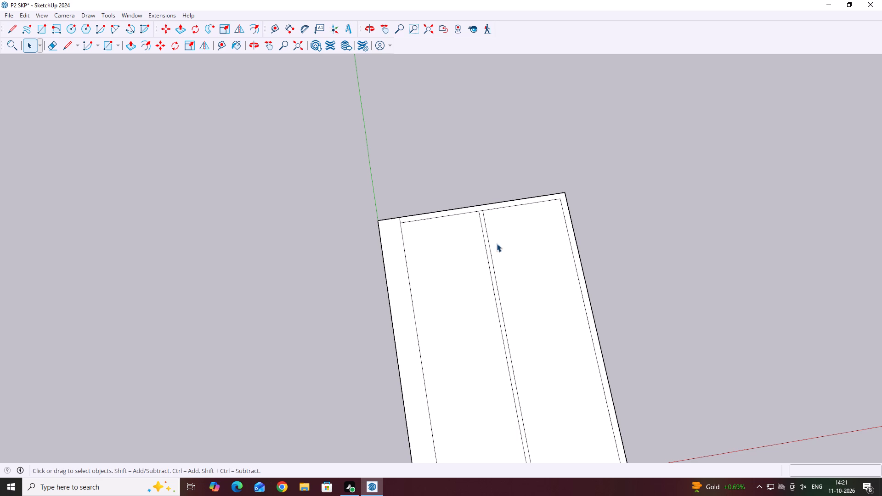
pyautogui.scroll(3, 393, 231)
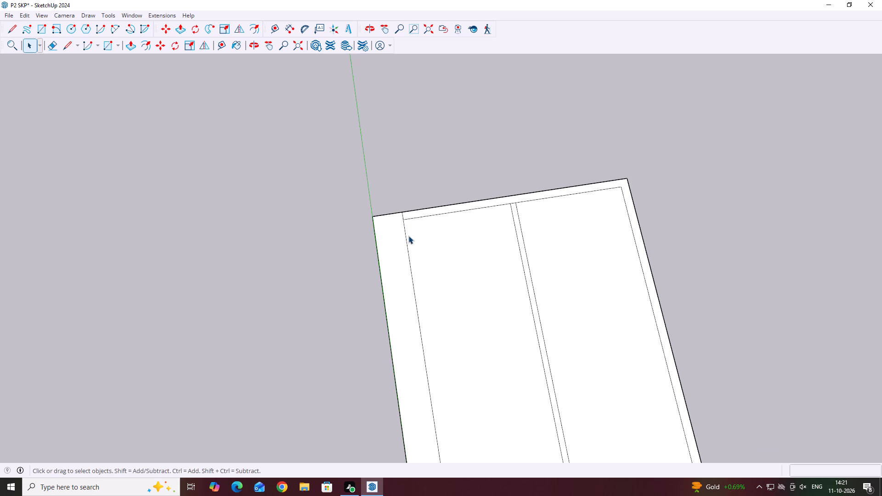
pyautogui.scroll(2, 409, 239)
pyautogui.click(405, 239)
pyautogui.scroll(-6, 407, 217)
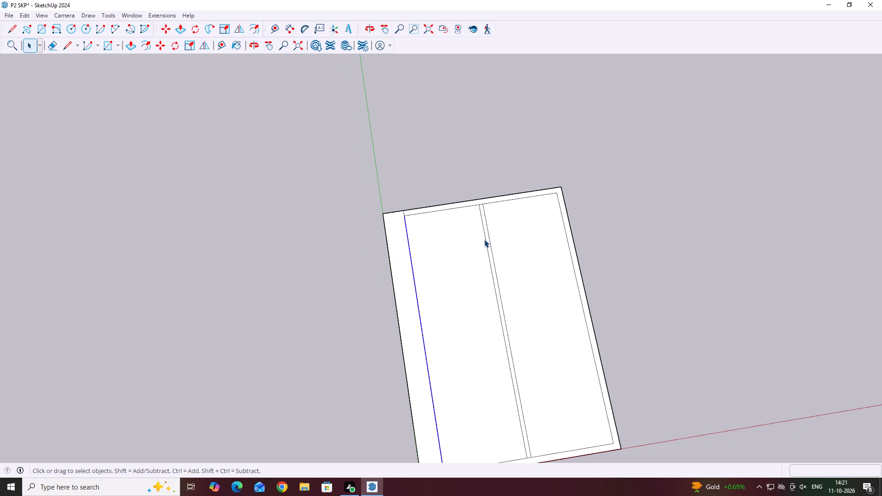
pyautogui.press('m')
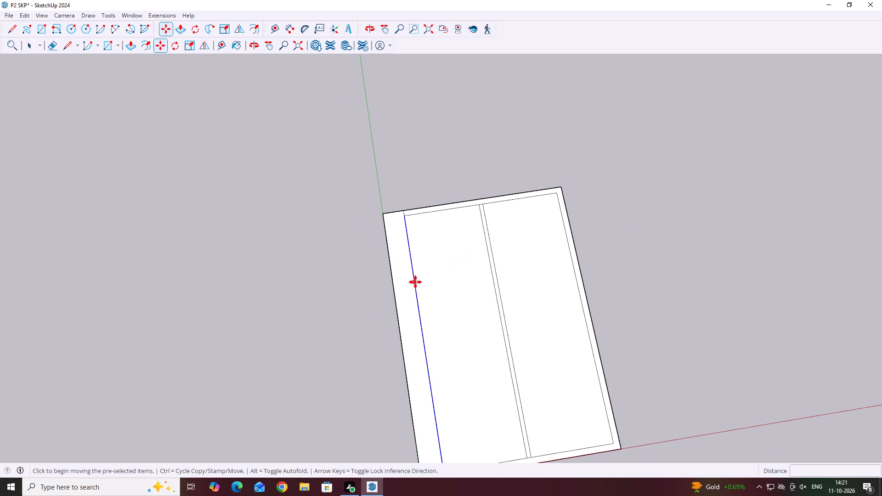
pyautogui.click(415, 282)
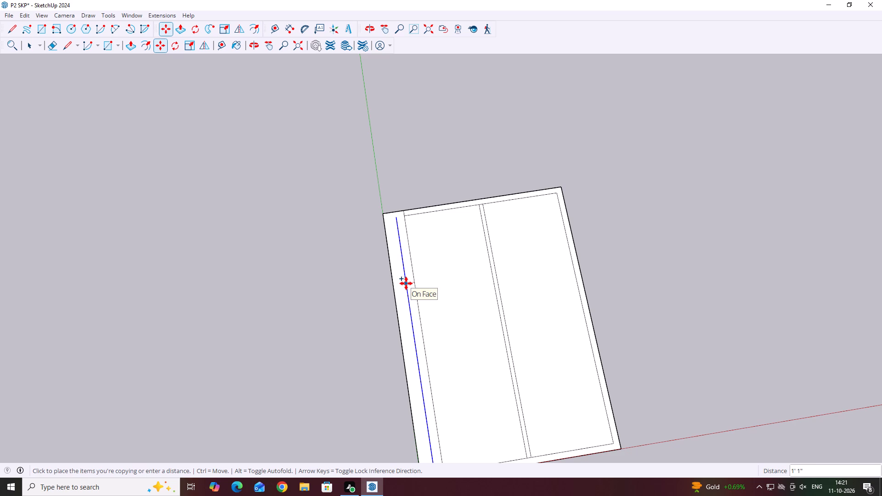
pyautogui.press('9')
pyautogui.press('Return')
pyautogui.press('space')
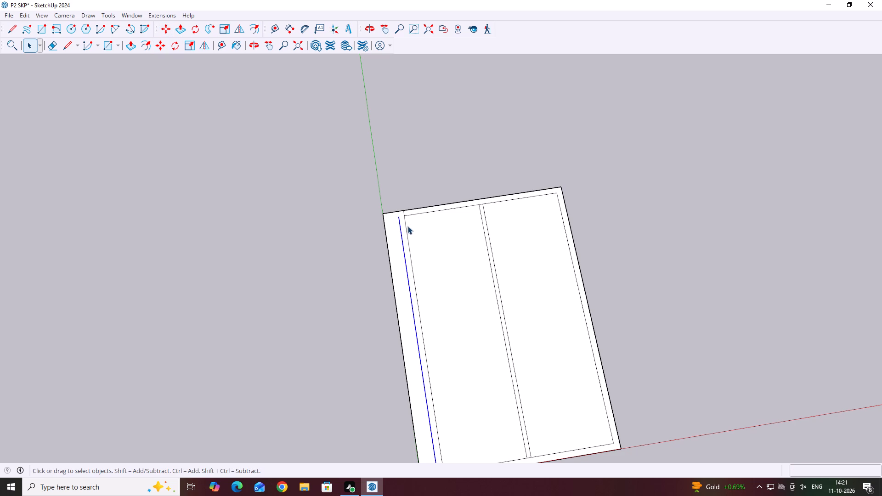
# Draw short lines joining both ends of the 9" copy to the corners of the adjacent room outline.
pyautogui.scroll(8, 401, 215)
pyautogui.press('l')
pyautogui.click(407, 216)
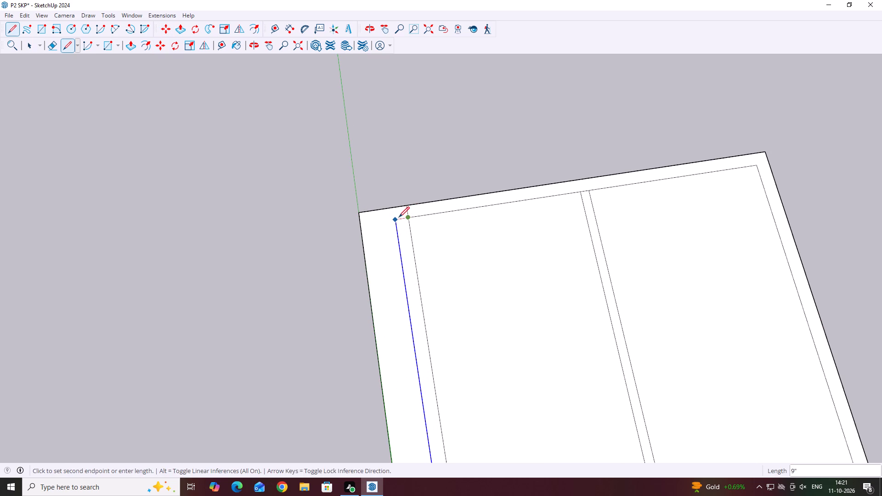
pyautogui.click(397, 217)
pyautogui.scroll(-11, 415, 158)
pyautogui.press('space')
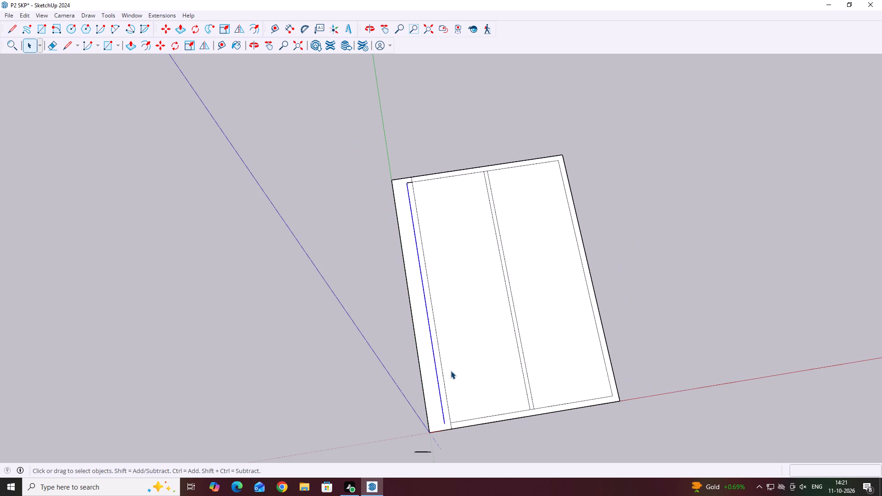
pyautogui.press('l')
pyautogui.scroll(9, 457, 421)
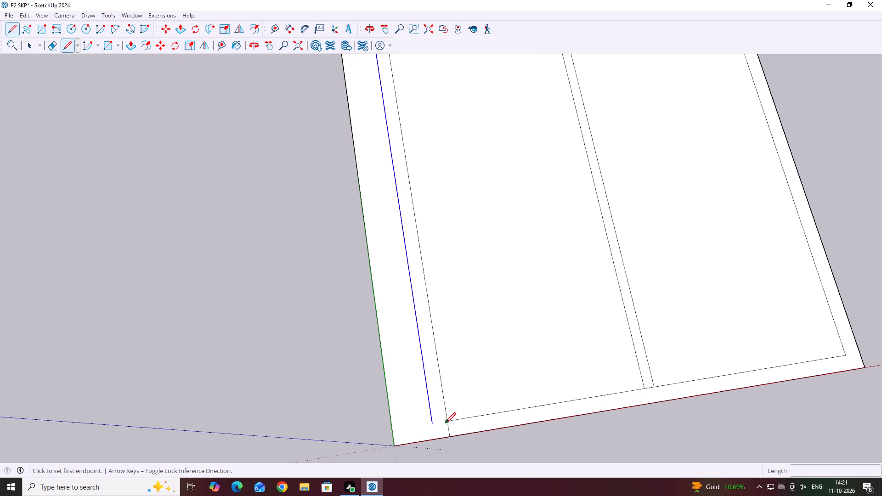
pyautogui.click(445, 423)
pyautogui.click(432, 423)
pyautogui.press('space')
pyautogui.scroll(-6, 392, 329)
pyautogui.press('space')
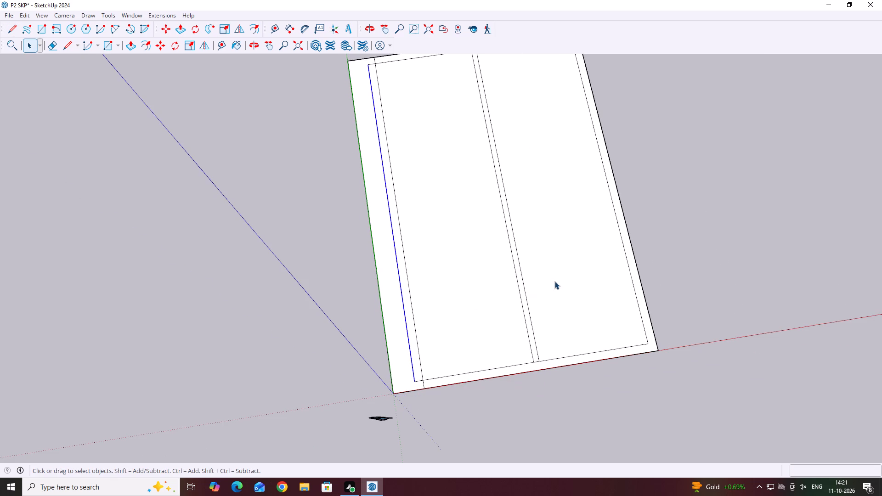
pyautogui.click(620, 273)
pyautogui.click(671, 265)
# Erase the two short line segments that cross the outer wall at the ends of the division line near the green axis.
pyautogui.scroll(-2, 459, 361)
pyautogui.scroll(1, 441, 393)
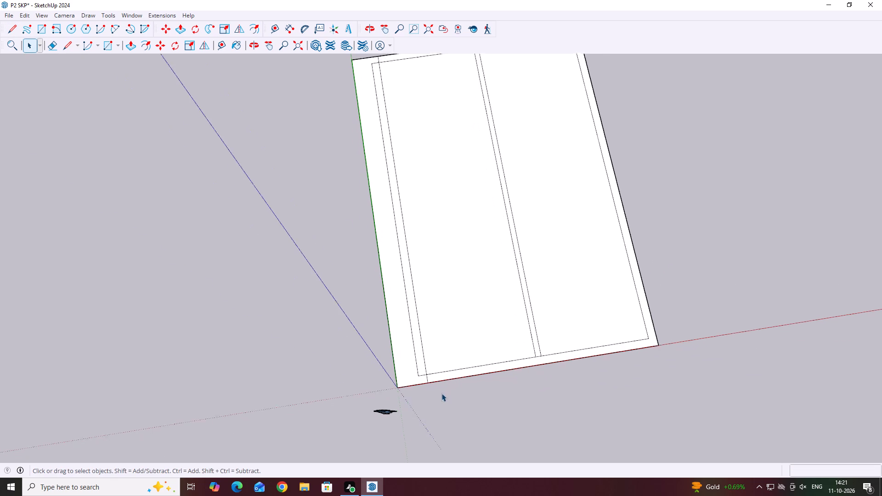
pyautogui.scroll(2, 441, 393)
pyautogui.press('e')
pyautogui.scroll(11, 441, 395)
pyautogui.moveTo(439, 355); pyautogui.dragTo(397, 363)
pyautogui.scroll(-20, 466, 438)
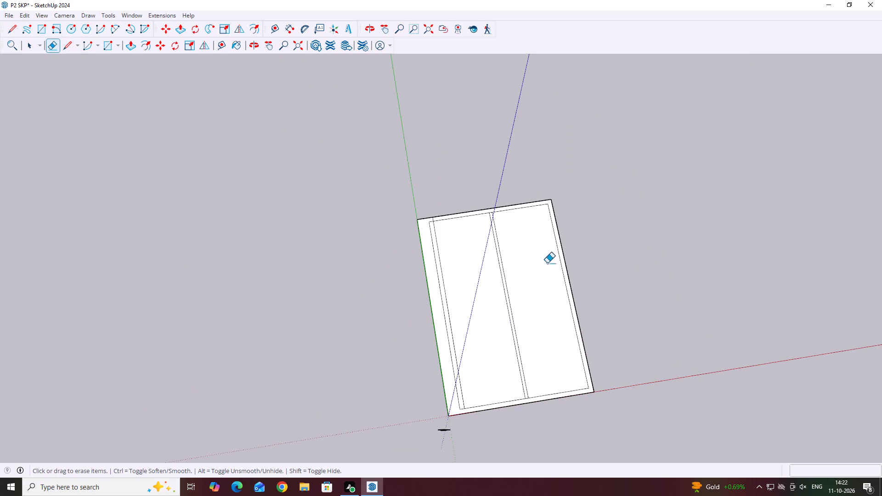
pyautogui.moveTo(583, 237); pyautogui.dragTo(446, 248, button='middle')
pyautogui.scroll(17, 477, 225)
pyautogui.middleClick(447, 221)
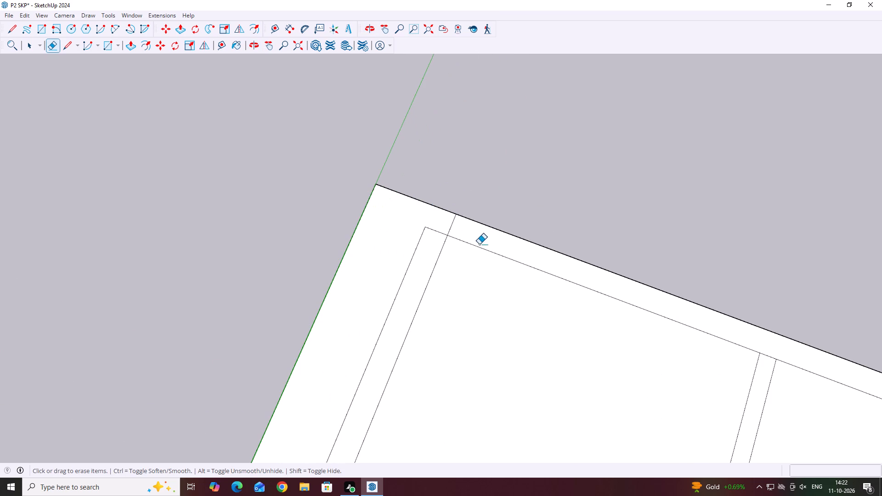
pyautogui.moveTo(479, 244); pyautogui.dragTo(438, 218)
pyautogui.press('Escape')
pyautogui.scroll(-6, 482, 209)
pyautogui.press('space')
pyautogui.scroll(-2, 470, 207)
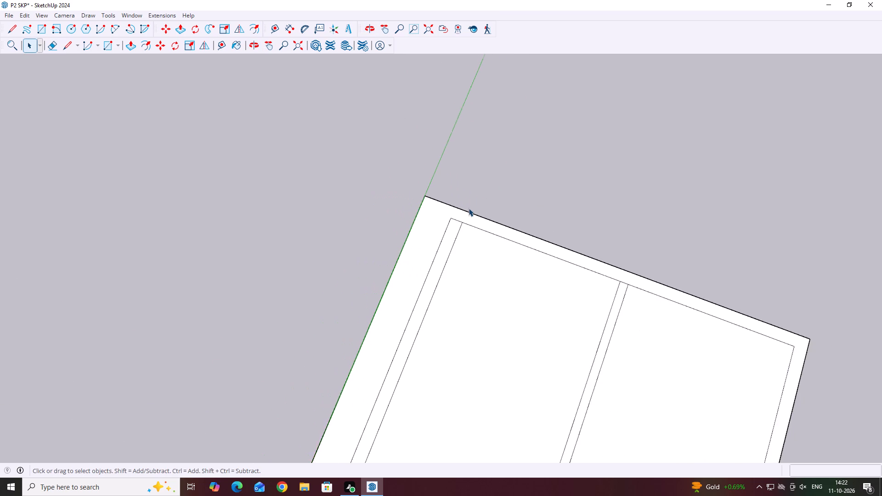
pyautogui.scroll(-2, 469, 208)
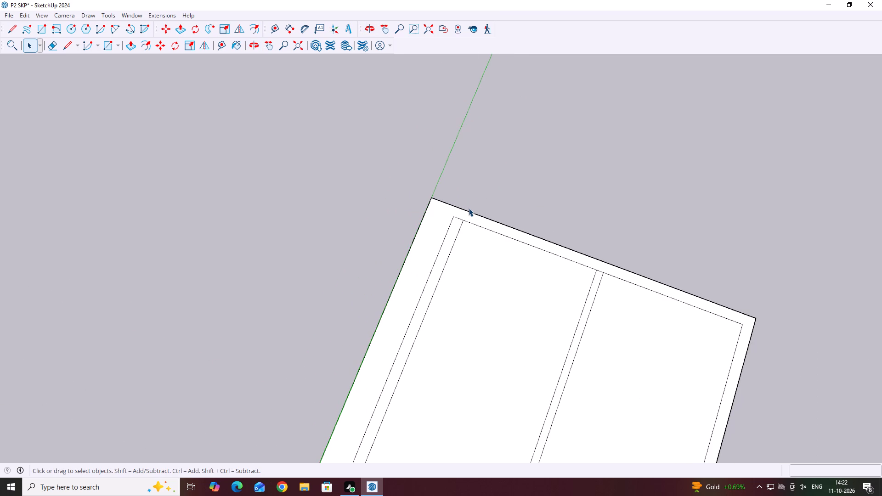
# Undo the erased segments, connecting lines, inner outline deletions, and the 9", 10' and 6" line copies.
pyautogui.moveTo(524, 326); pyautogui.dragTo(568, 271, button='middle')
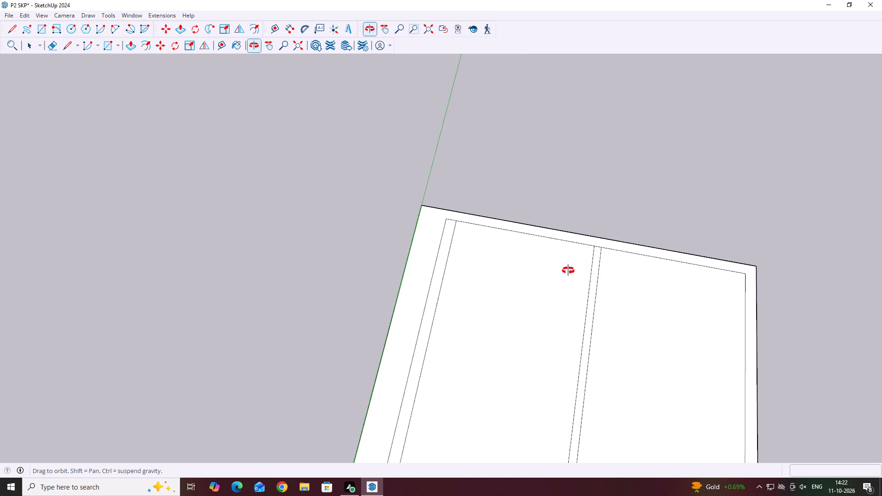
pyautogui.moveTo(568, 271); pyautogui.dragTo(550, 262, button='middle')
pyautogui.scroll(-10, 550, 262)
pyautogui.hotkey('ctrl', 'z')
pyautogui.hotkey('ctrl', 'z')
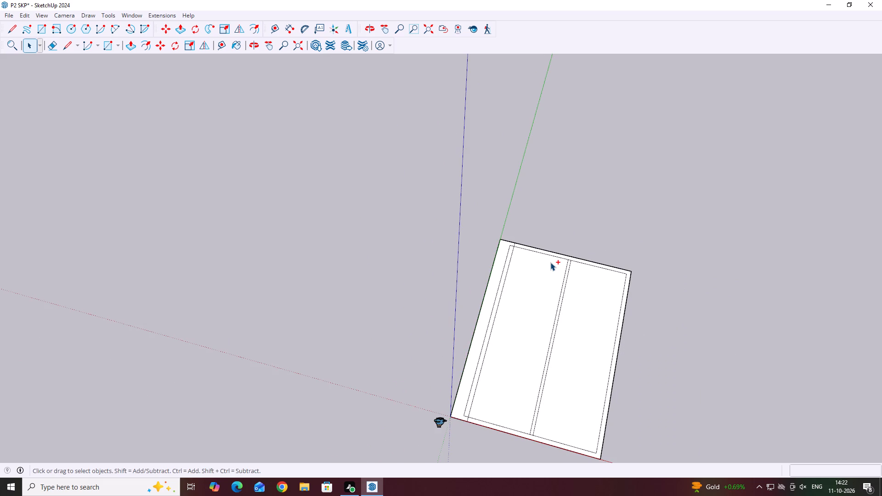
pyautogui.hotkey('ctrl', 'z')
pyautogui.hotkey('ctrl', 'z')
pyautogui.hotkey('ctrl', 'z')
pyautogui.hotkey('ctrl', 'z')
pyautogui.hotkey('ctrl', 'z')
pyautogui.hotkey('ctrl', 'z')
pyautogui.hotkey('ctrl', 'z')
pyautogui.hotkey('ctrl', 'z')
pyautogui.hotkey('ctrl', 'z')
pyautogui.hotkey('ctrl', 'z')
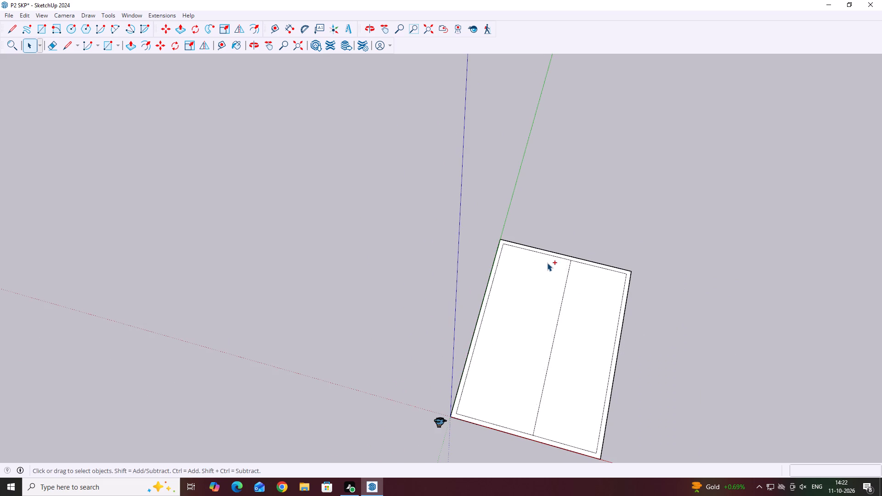
# Undo the remaining division line and the 9" inner outline, leaving the plain 24' by 34' rectangle.
pyautogui.hotkey('ctrl', 'z')
pyautogui.hotkey('ctrl', 'z')
# Draw a centre line along the rectangle's length, joining the midpoints of its two short edges.
pyautogui.moveTo(500, 289); pyautogui.dragTo(515, 241, button='middle')
pyautogui.scroll(-12, 447, 227)
pyautogui.moveTo(479, 310); pyautogui.dragTo(506, 327, button='middle')
pyautogui.scroll(2, 482, 246)
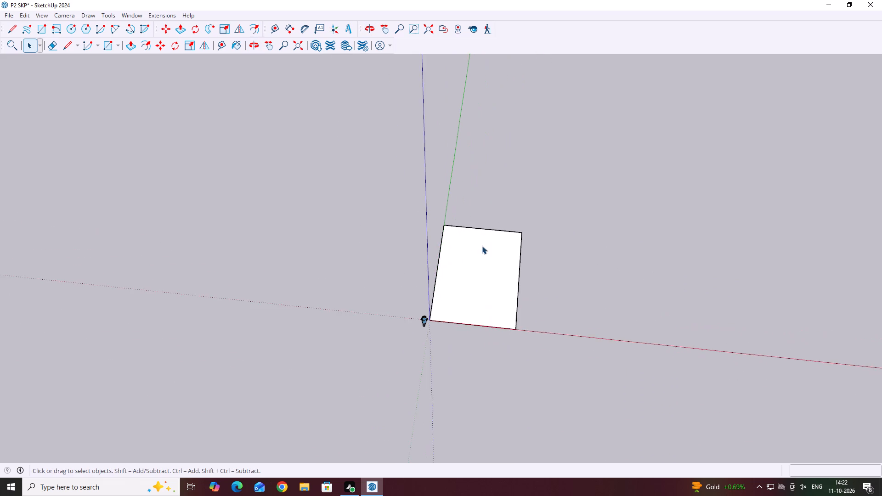
pyautogui.scroll(5, 482, 246)
pyautogui.moveTo(498, 303); pyautogui.dragTo(514, 334, button='middle')
pyautogui.scroll(3, 485, 294)
pyautogui.moveTo(471, 282); pyautogui.dragTo(497, 311, button='middle')
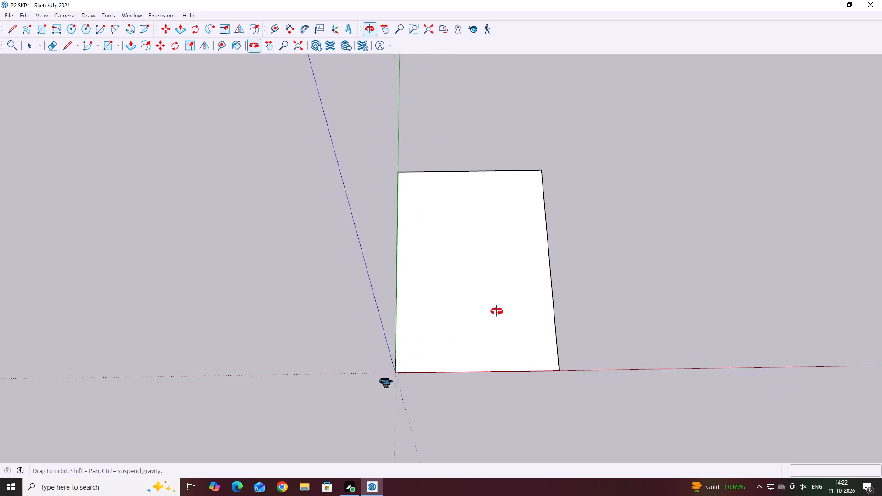
pyautogui.moveTo(497, 311); pyautogui.dragTo(501, 333, button='middle')
pyautogui.press('l')
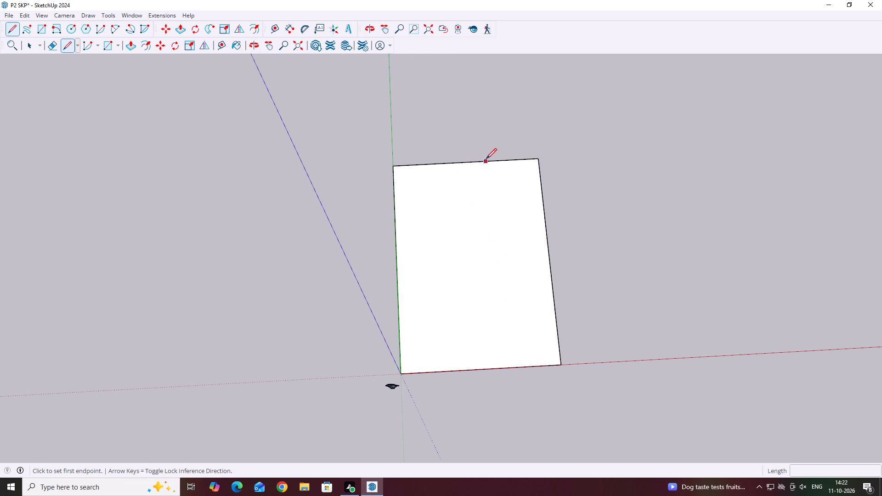
pyautogui.click(466, 163)
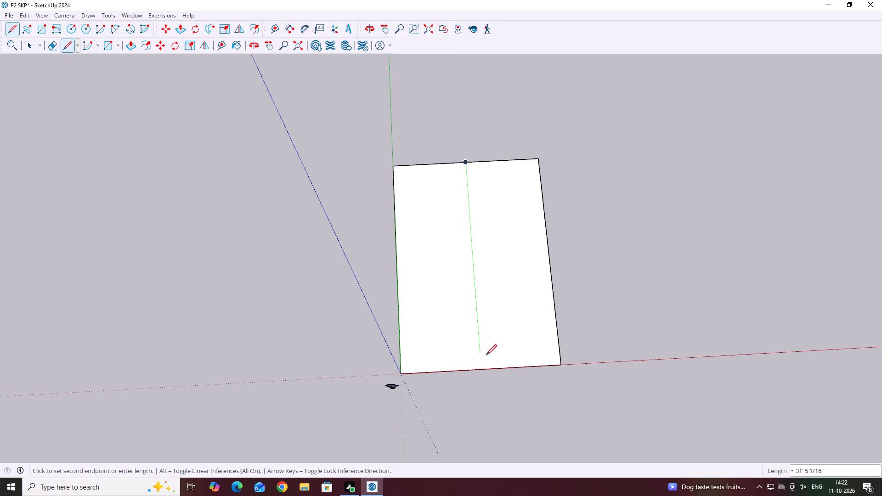
pyautogui.click(483, 370)
pyautogui.press('space')
# Copy the centre line 3" away from the green axis.
pyautogui.click(476, 302)
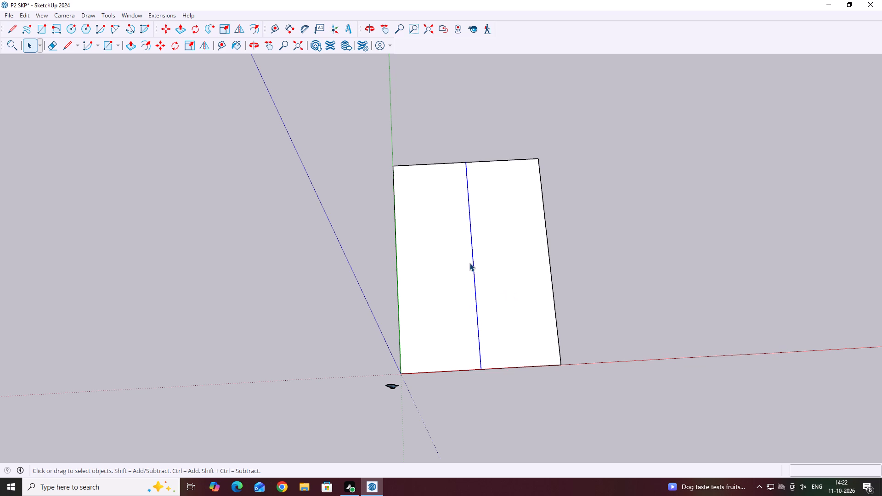
pyautogui.press('m')
pyautogui.scroll(3, 471, 279)
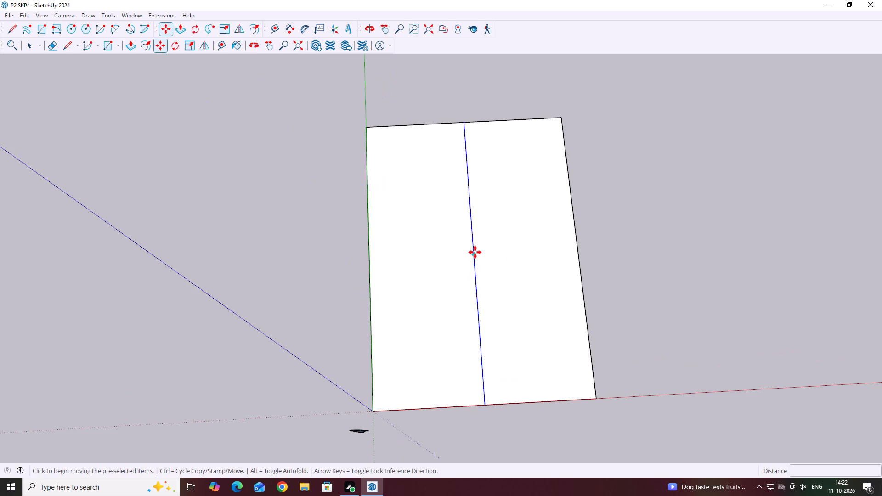
pyautogui.click(474, 253)
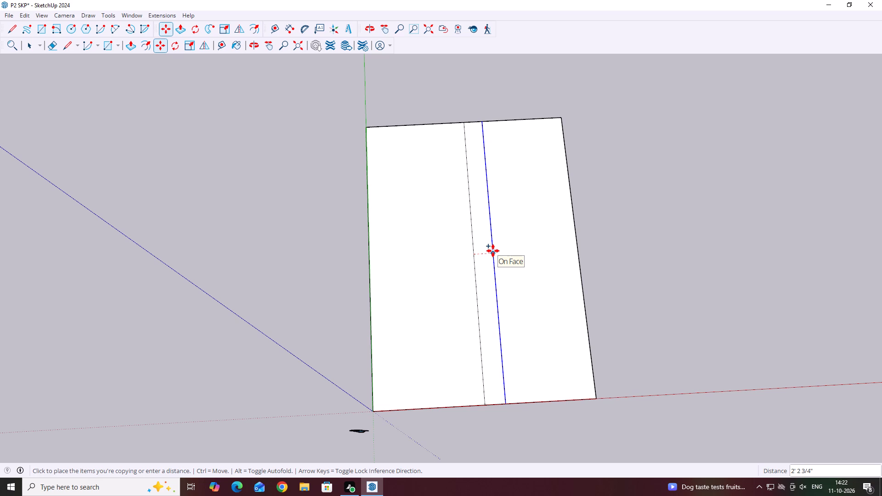
pyautogui.press('3')
pyautogui.press('Return')
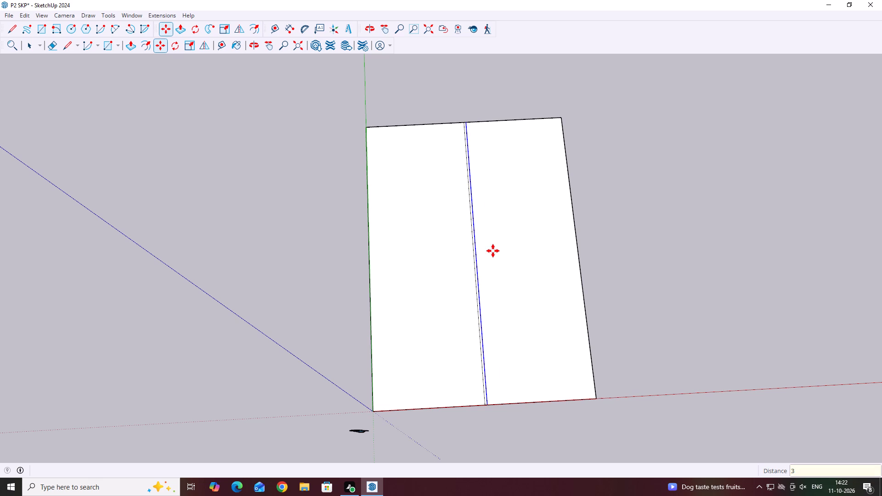
pyautogui.press('space')
# Move the original centre line slightly towards the green axis to form the other face of the central partition.
pyautogui.scroll(4, 424, 271)
pyautogui.scroll(3, 473, 251)
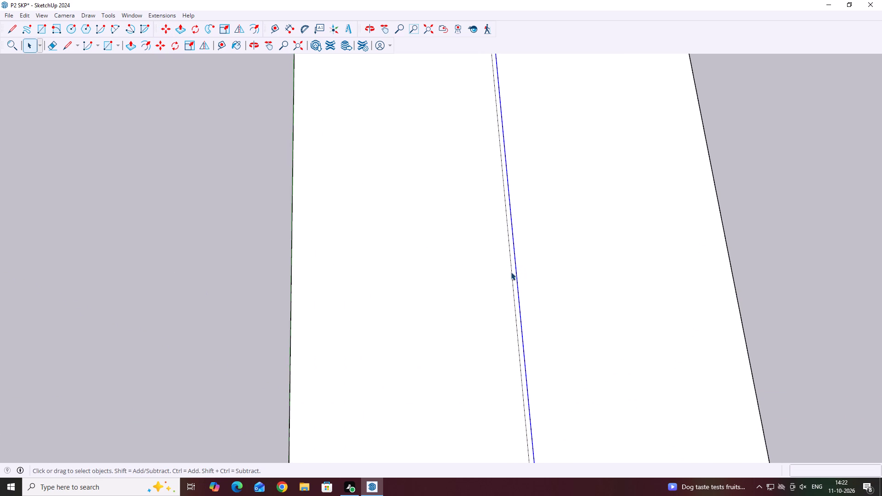
pyautogui.click(511, 272)
pyautogui.scroll(2, 511, 272)
pyautogui.press('m')
pyautogui.click(511, 260)
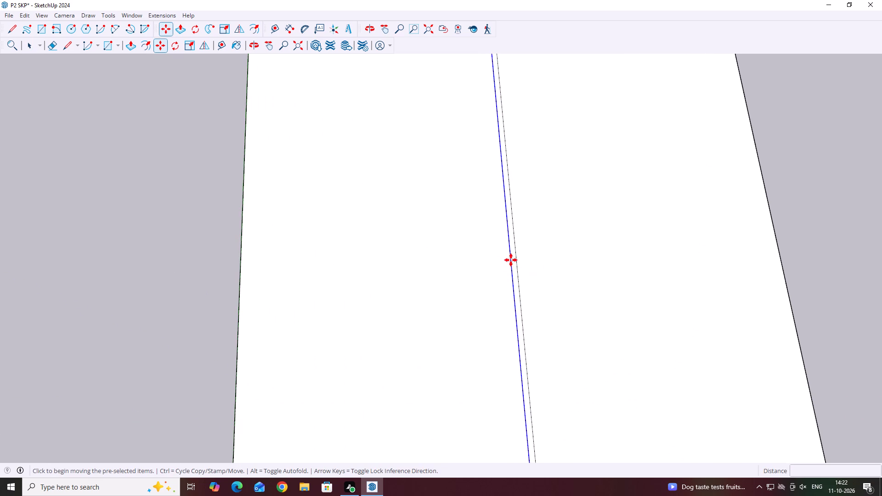
pyautogui.click(505, 261)
pyautogui.press('space')
pyautogui.scroll(-6, 483, 269)
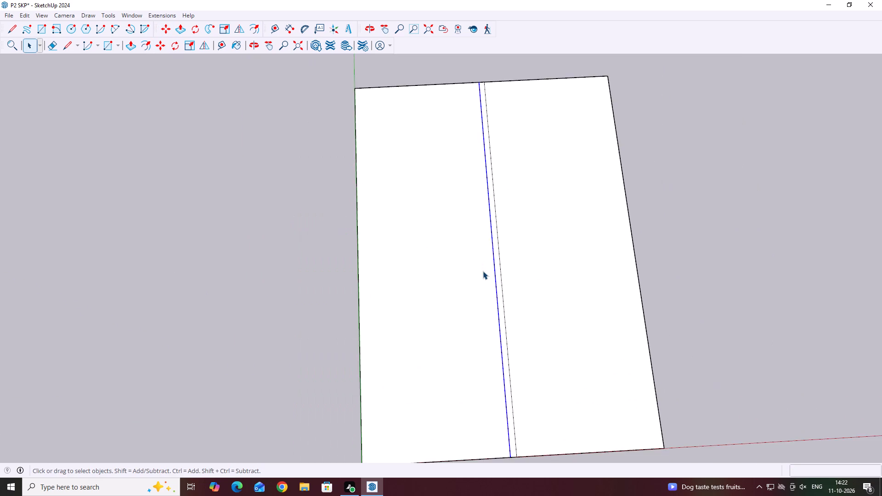
pyautogui.scroll(-6, 483, 271)
pyautogui.click(614, 256)
# Copy the partition line farther from the green axis 10' outward, away from that axis.
pyautogui.scroll(8, 505, 159)
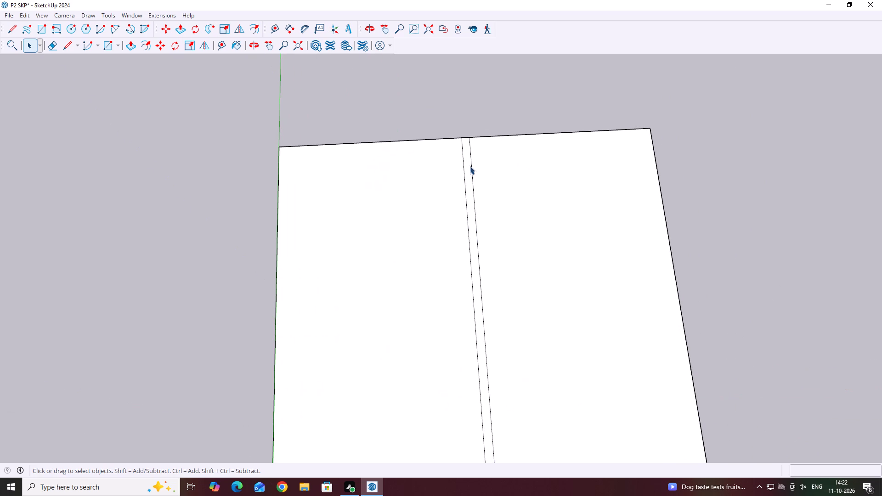
pyautogui.click(472, 174)
pyautogui.scroll(-4, 480, 185)
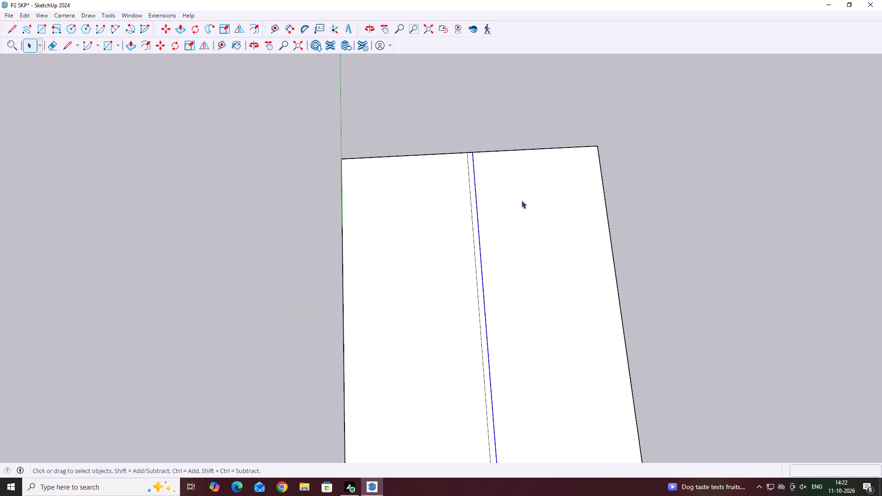
pyautogui.moveTo(552, 206); pyautogui.dragTo(544, 209, button='middle')
pyautogui.scroll(-3, 545, 211)
pyautogui.scroll(3, 451, 173)
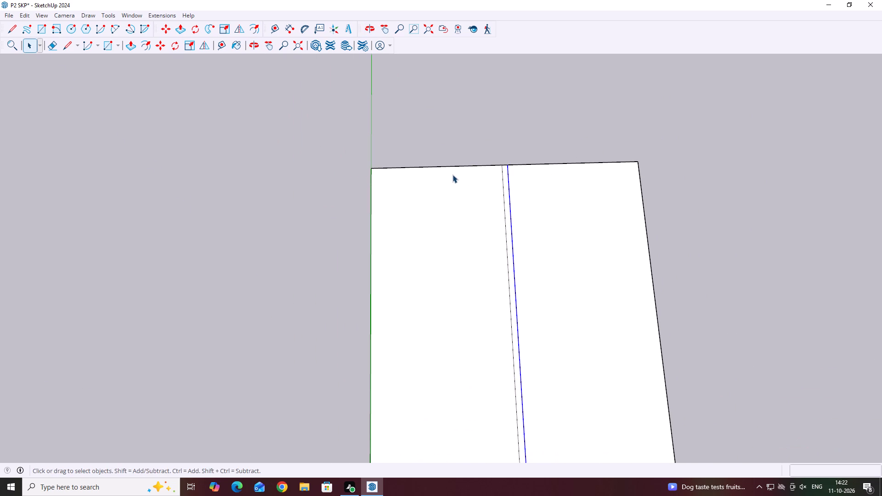
pyautogui.press('m')
pyautogui.click(513, 251)
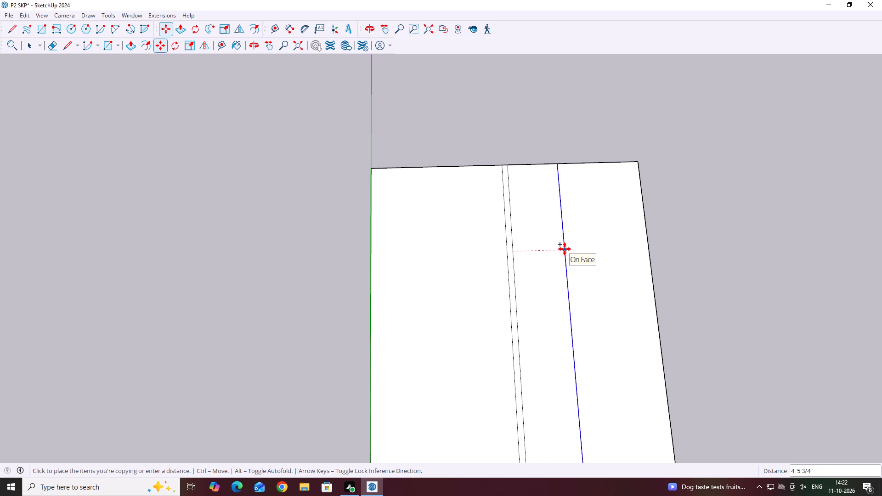
pyautogui.press('1')
pyautogui.write("0'")
pyautogui.press('Return')
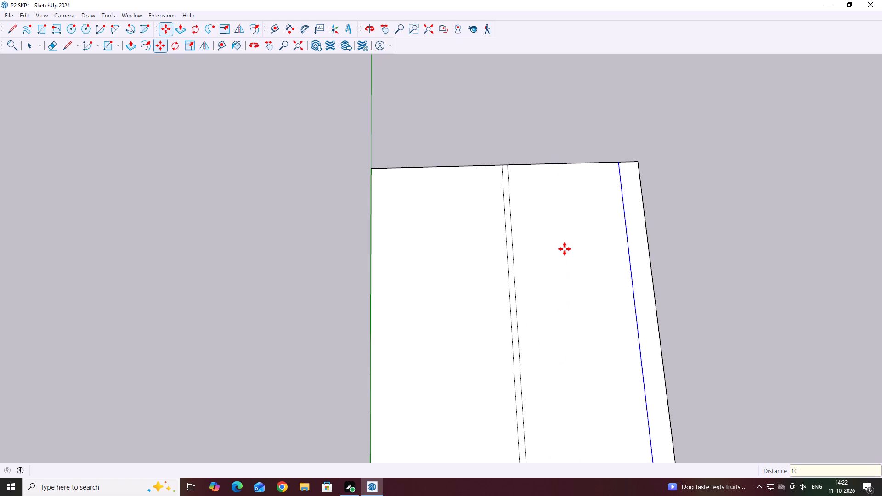
pyautogui.press('space')
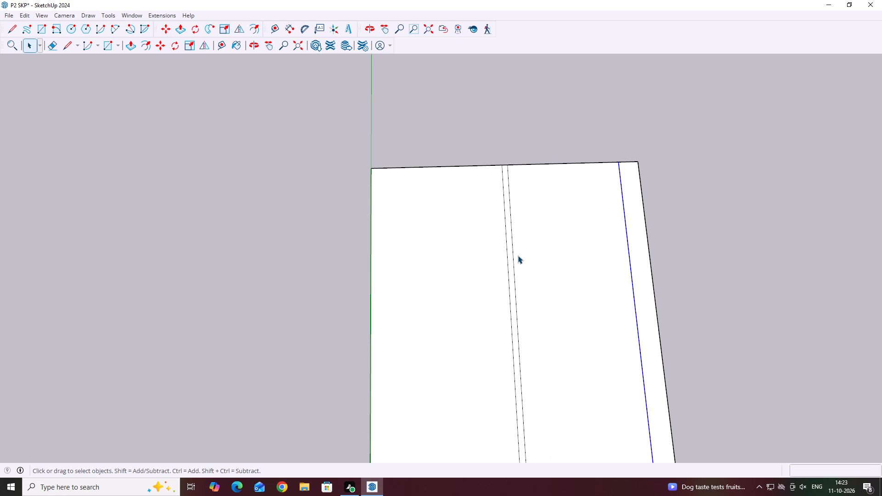
# Copy the partition line nearer the green axis 10' outward, towards that axis.
pyautogui.click(509, 265)
pyautogui.moveTo(517, 273); pyautogui.dragTo(537, 283, button='middle')
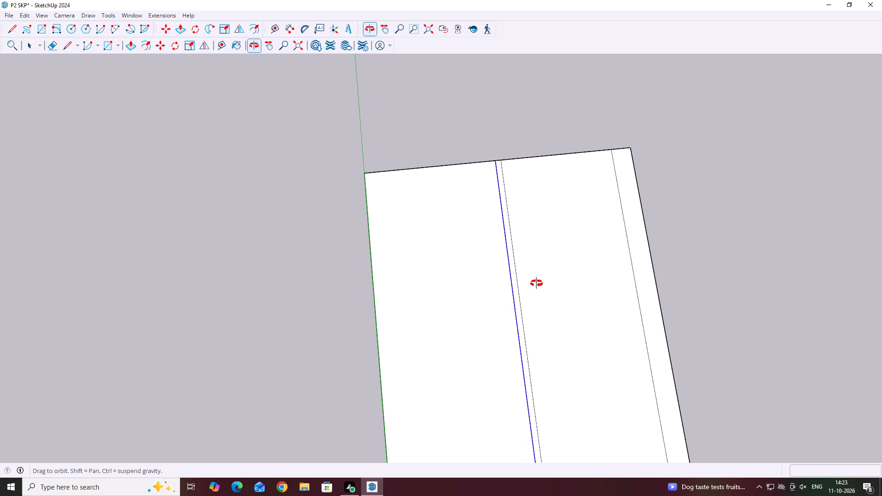
pyautogui.moveTo(537, 283); pyautogui.dragTo(537, 284, button='middle')
pyautogui.press('m')
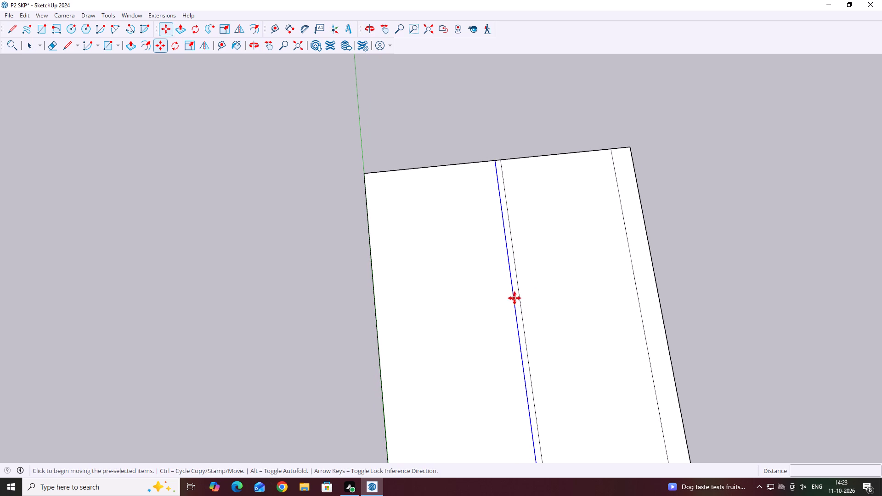
pyautogui.click(513, 297)
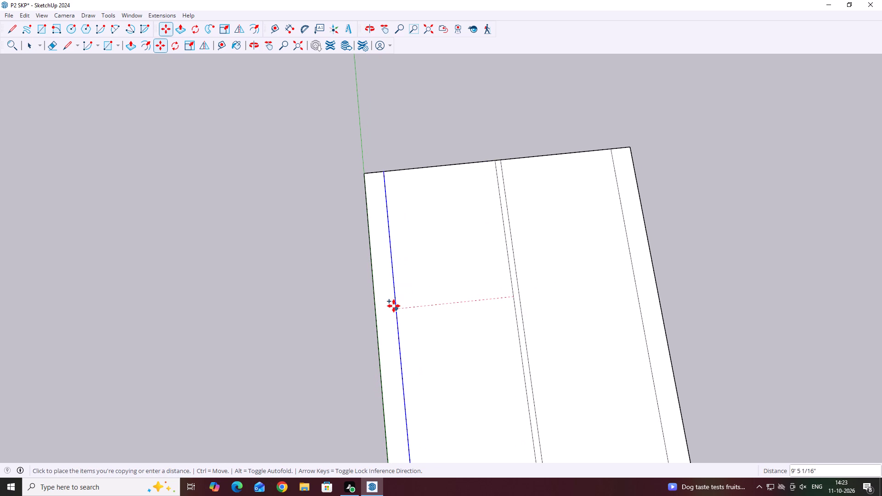
pyautogui.press('Return')
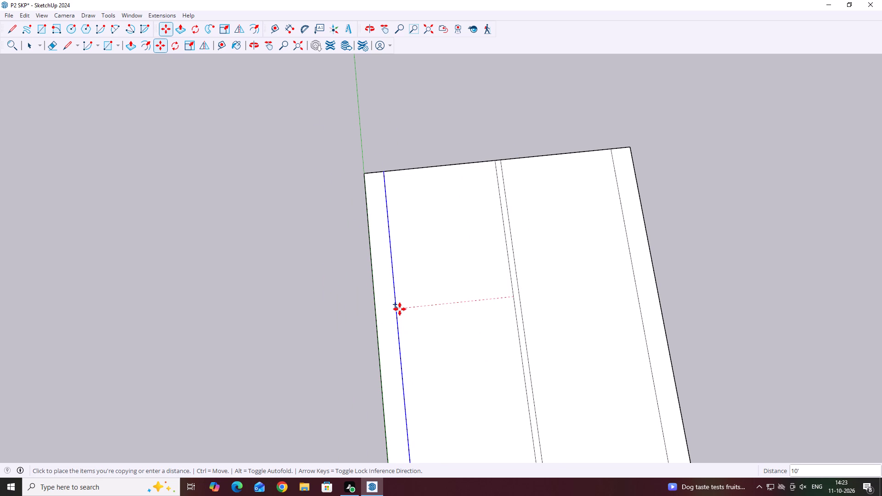
pyautogui.click(400, 309)
pyautogui.press('space')
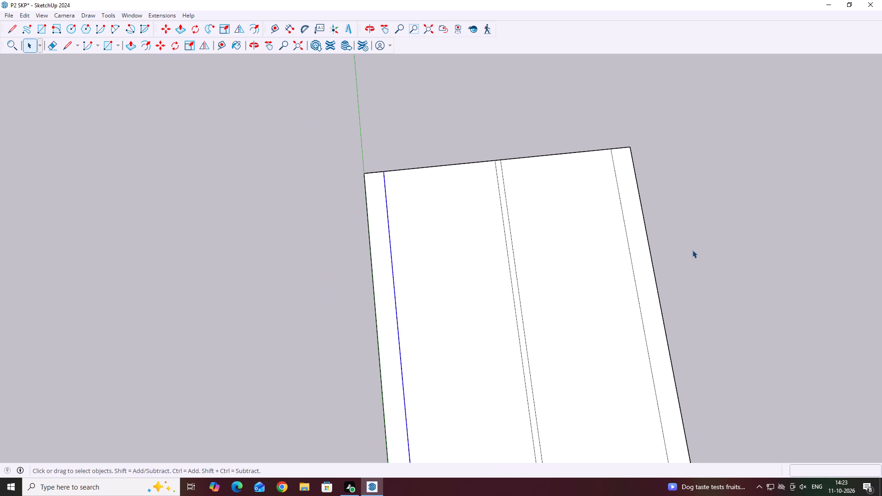
pyautogui.click(692, 250)
# Copy the 10' line farthest from the green axis 9" outward, towards the adjacent long edge.
pyautogui.moveTo(719, 135); pyautogui.dragTo(601, 111, button='middle')
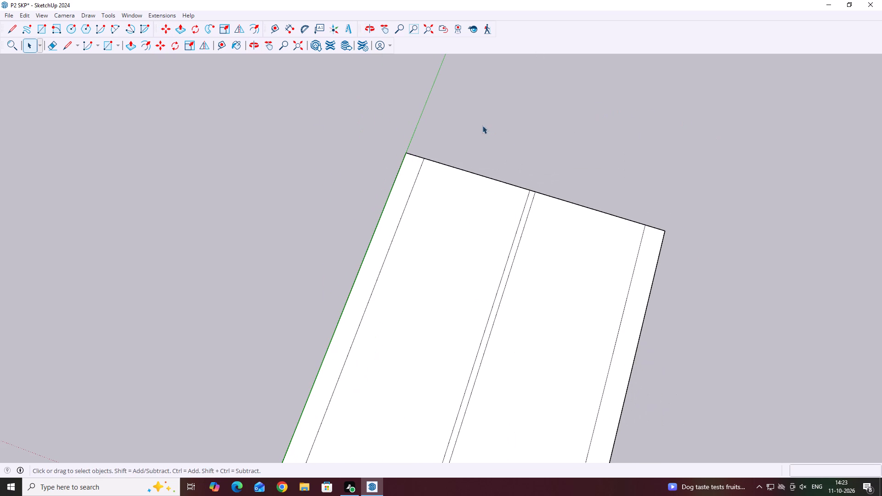
pyautogui.scroll(3, 637, 299)
pyautogui.click(627, 282)
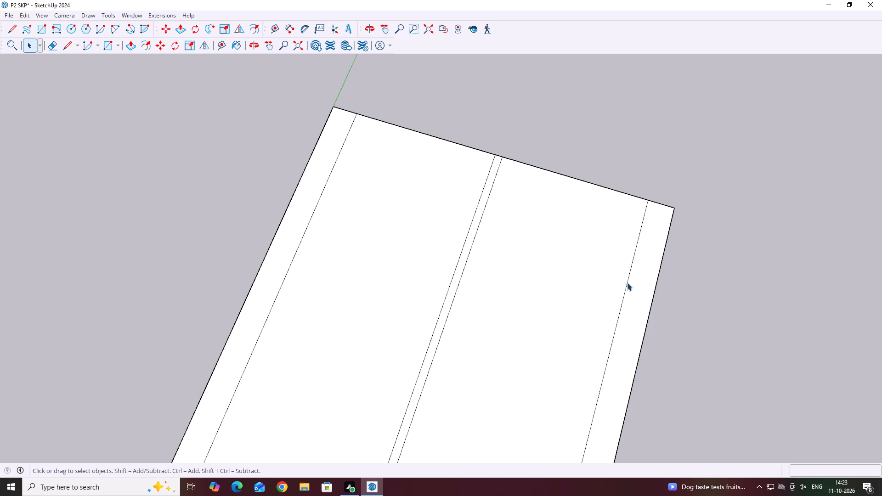
pyautogui.moveTo(628, 282); pyautogui.dragTo(680, 195, button='middle')
pyautogui.scroll(-5, 678, 195)
pyautogui.moveTo(603, 216); pyautogui.dragTo(637, 220, button='middle')
pyautogui.scroll(-2, 637, 220)
pyautogui.press('m')
pyautogui.scroll(5, 642, 299)
pyautogui.click(661, 276)
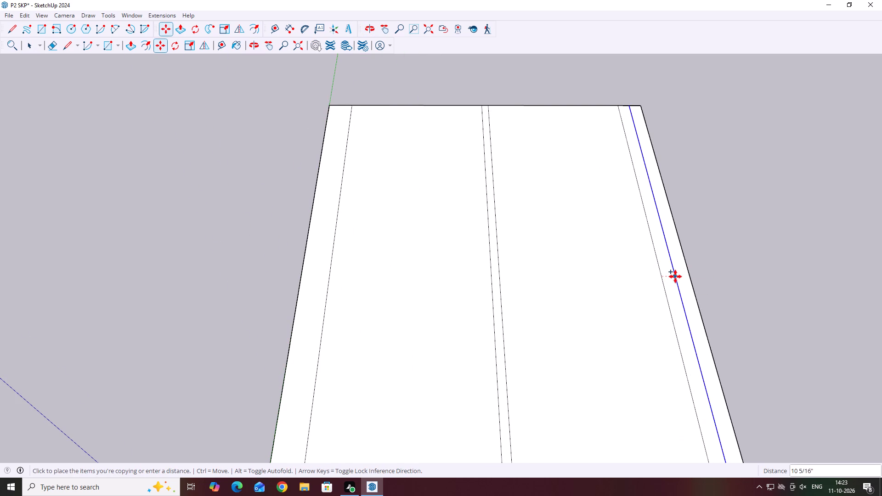
pyautogui.press('9')
pyautogui.press('Return')
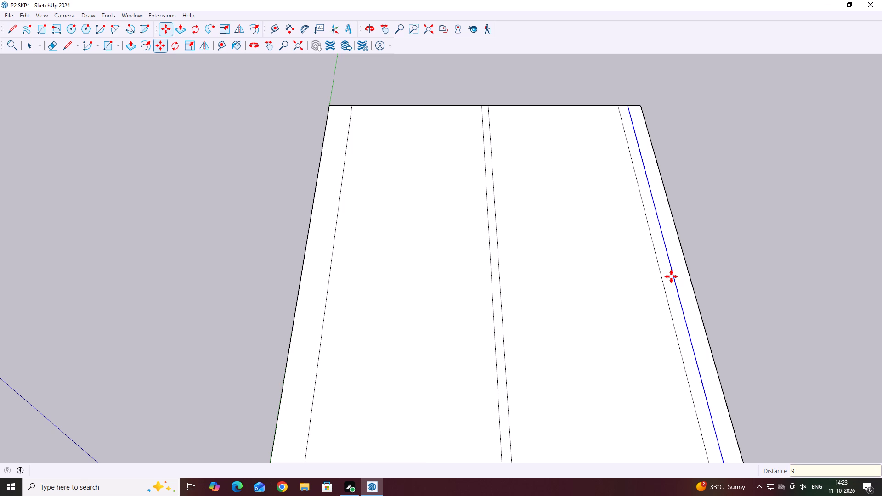
pyautogui.press('space')
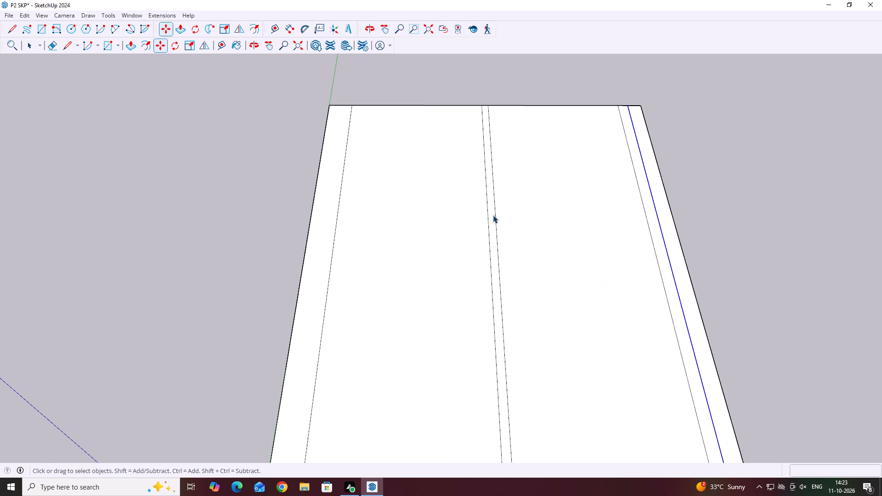
pyautogui.click(265, 166)
# Copy the 10' line nearest the green axis 9" outward, towards that axis.
pyautogui.scroll(2, 334, 182)
pyautogui.click(343, 192)
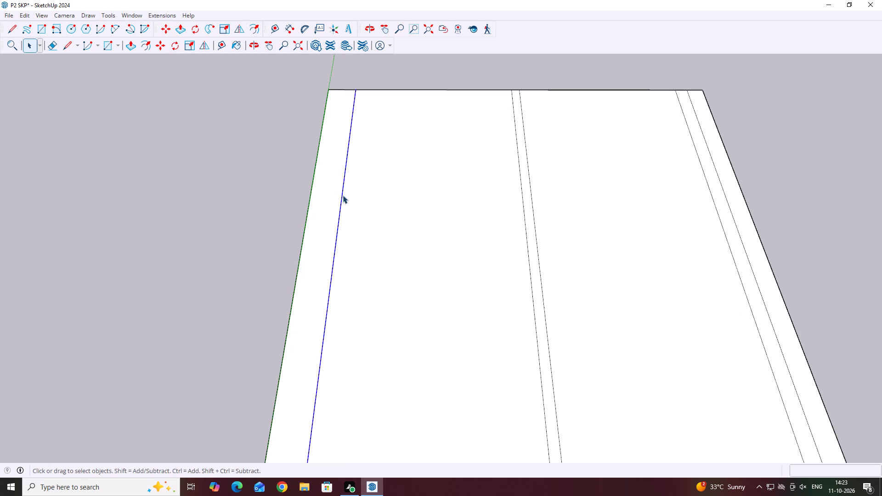
pyautogui.scroll(-5, 345, 199)
pyautogui.press('m')
pyautogui.click(339, 227)
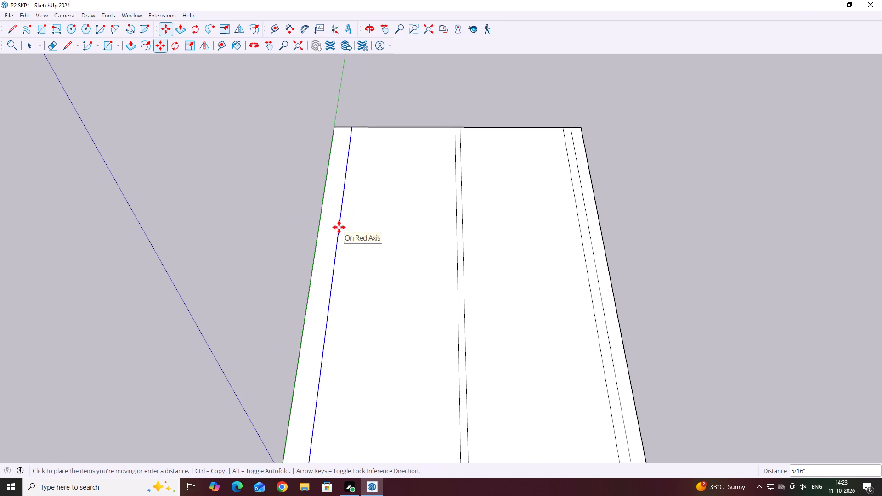
pyautogui.click(326, 228)
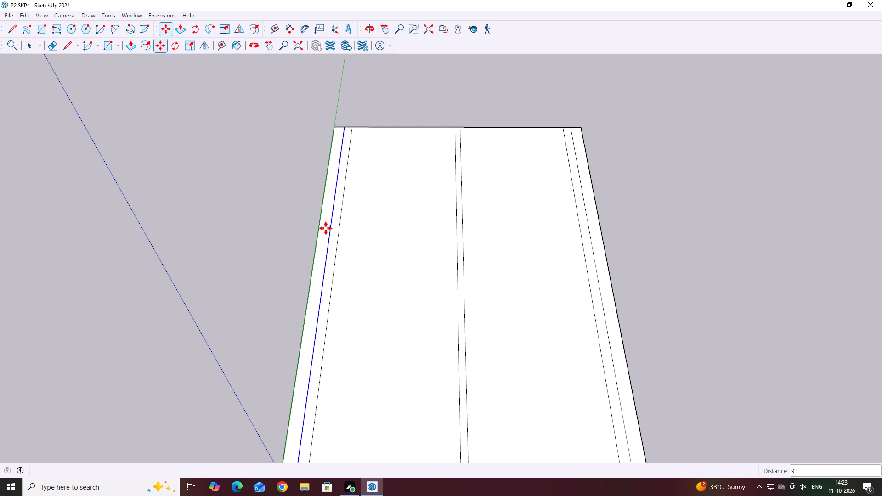
pyautogui.press('space')
pyautogui.click(200, 157)
# Copy the far short edge's segment spanning the room nearer the green axis 9" inward, towards the red axis.
pyautogui.scroll(-6, 450, 174)
pyautogui.moveTo(470, 166); pyautogui.dragTo(442, 243, button='middle')
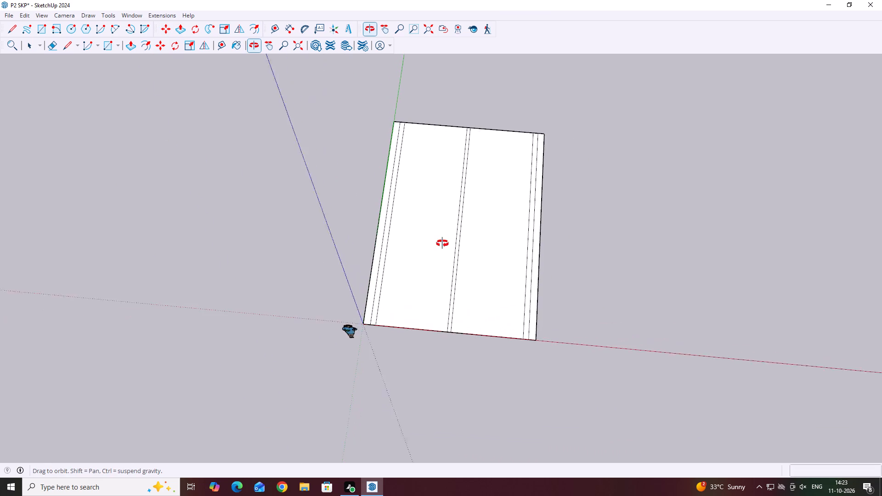
pyautogui.moveTo(442, 243); pyautogui.dragTo(440, 260, button='middle')
pyautogui.scroll(9, 523, 103)
pyautogui.scroll(1, 411, 119)
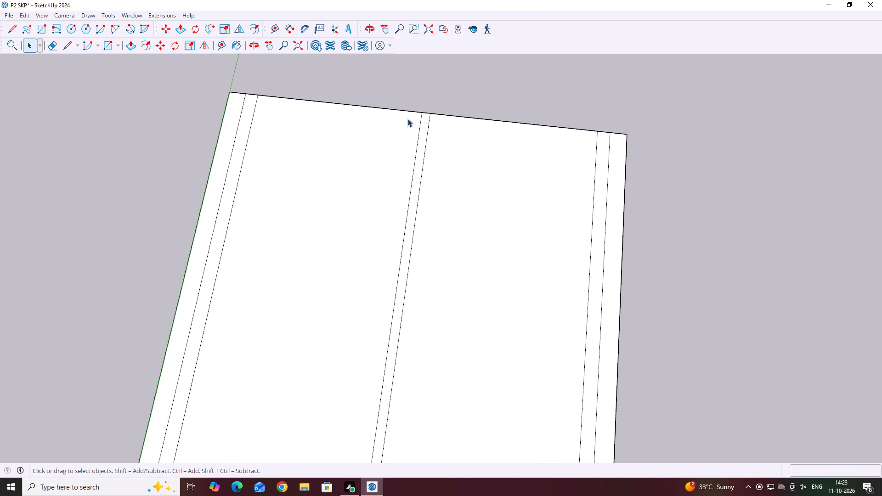
pyautogui.click(404, 113)
pyautogui.moveTo(412, 141); pyautogui.dragTo(447, 189, button='middle')
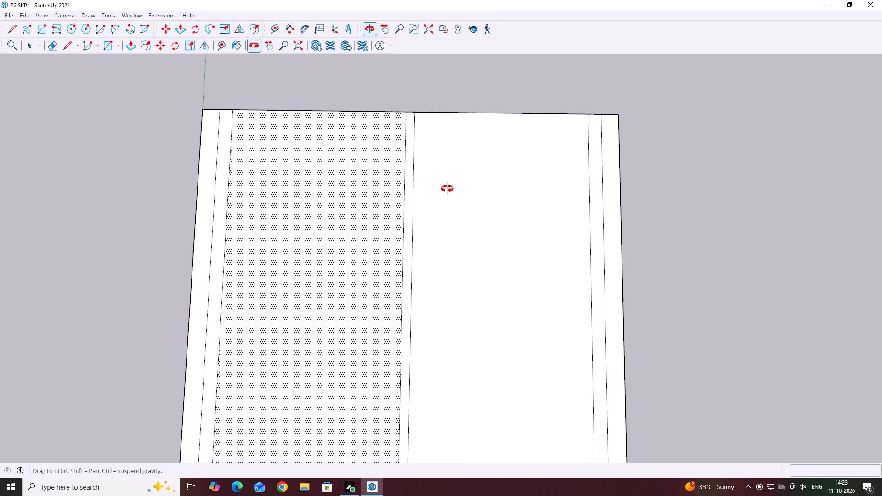
pyautogui.moveTo(447, 189); pyautogui.dragTo(464, 200, button='middle')
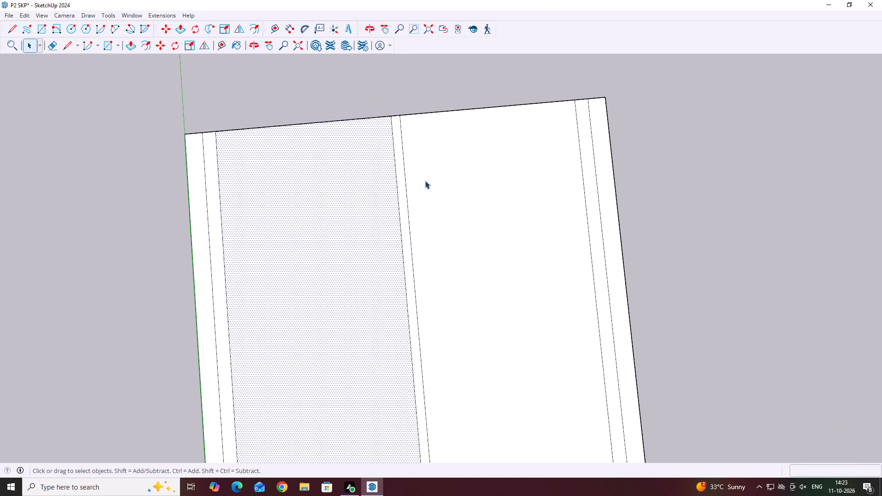
pyautogui.scroll(1, 385, 133)
pyautogui.click(371, 116)
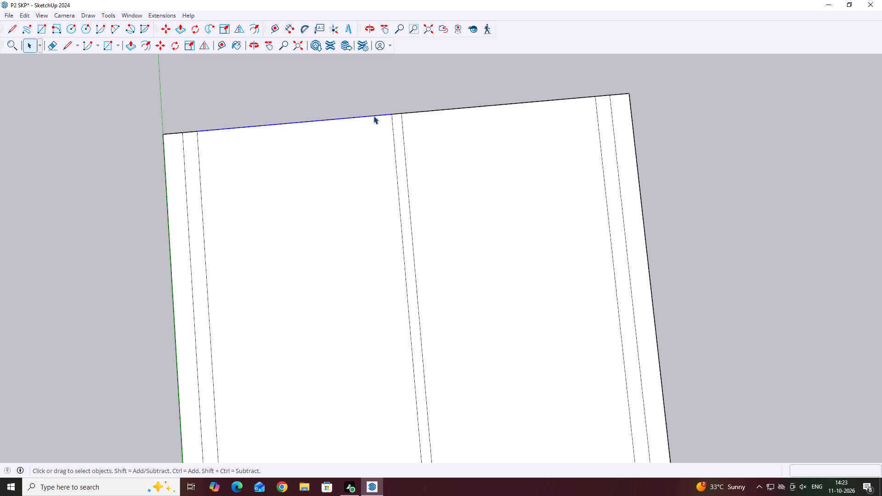
pyautogui.press('m')
pyautogui.click(391, 114)
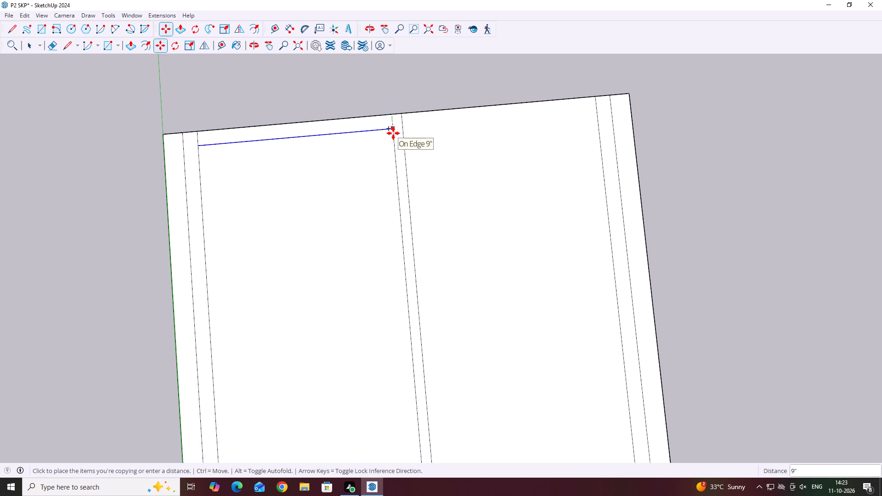
pyautogui.click(393, 133)
pyautogui.press('space')
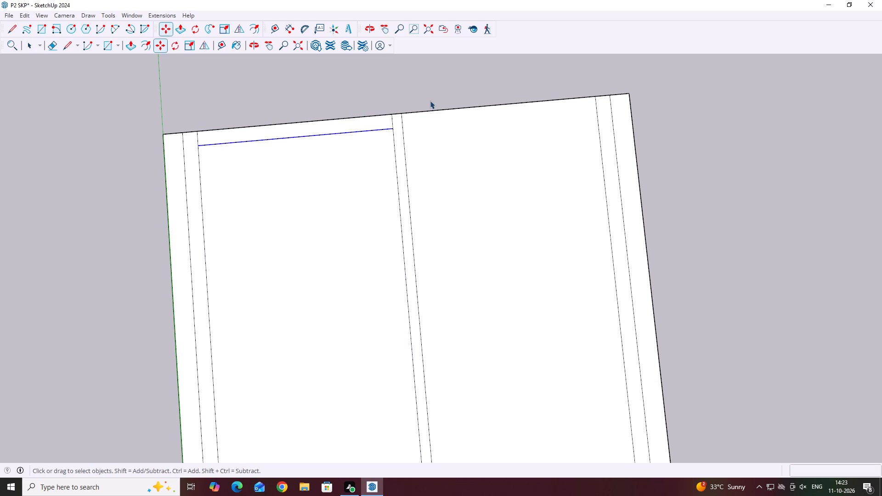
# Copy the far short edge's segment spanning the other room inward, level with the line in the room nearer the green axis.
pyautogui.click(431, 109)
pyautogui.click(431, 112)
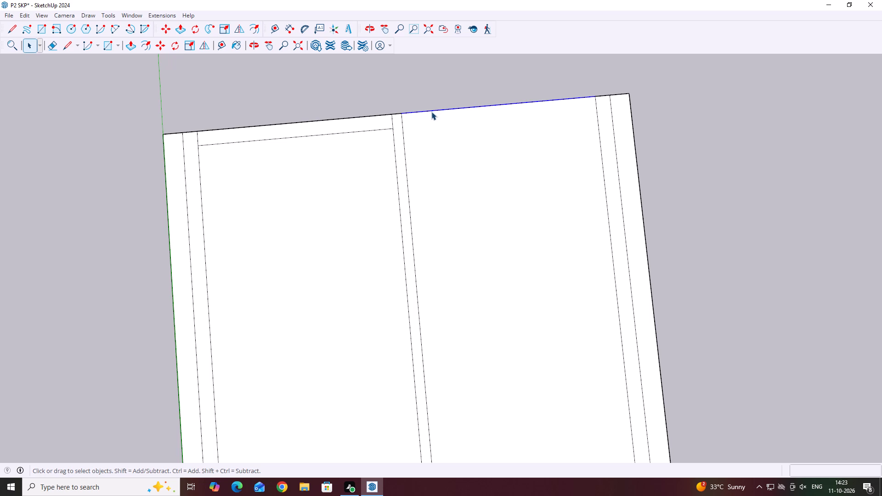
pyautogui.press('m')
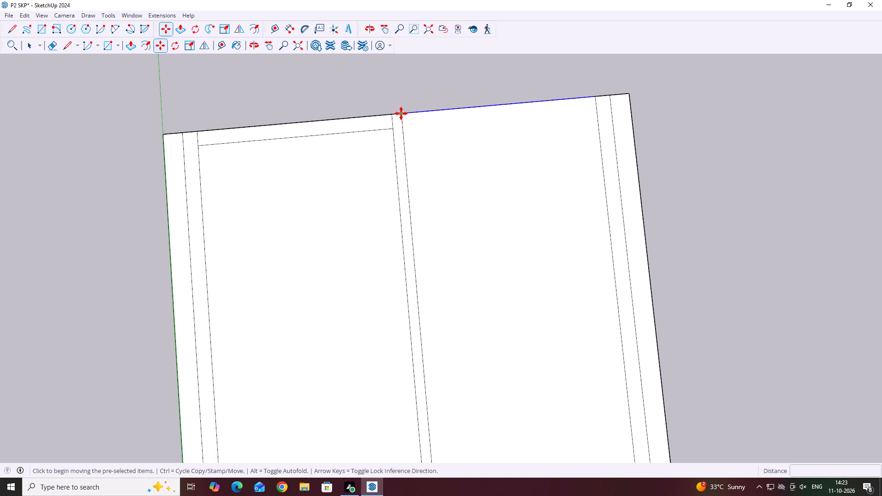
pyautogui.click(401, 113)
pyautogui.click(402, 128)
pyautogui.press('space')
pyautogui.scroll(-6, 444, 132)
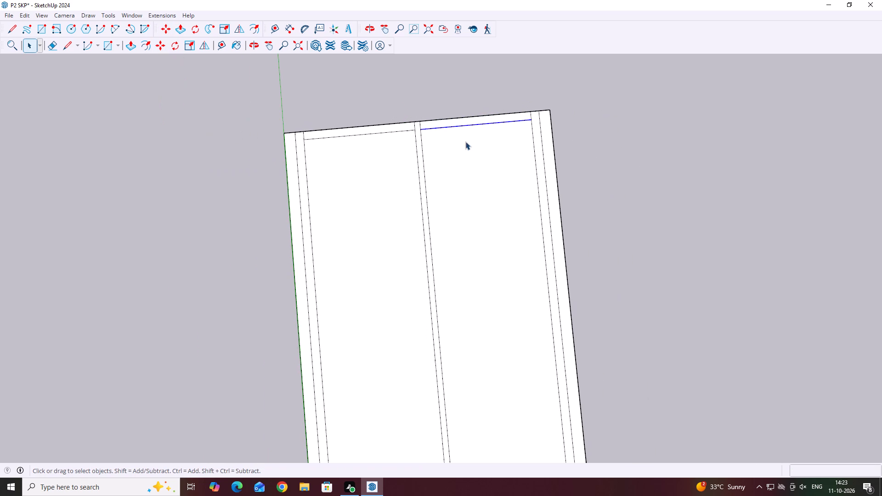
pyautogui.click(615, 154)
# Erase the two ends of the central partition lines that cross the far outer wall strip.
pyautogui.scroll(7, 471, 137)
pyautogui.press('e')
pyautogui.scroll(2, 433, 123)
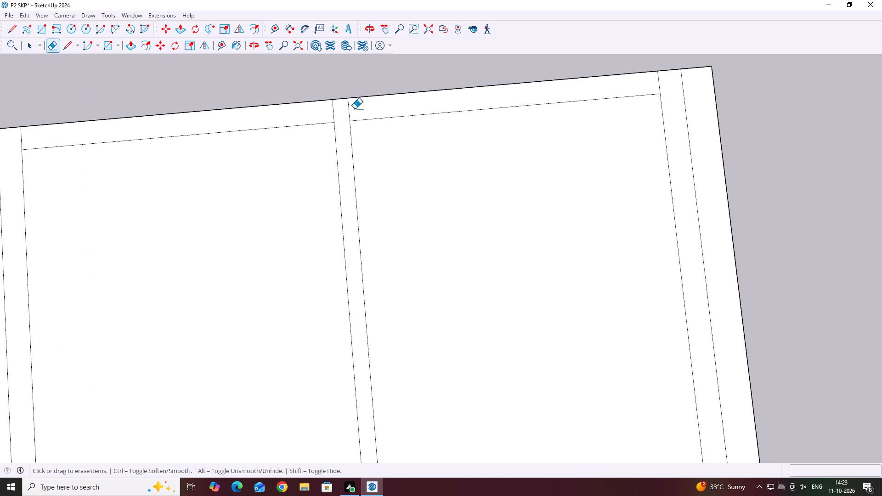
pyautogui.scroll(3, 355, 109)
pyautogui.moveTo(383, 107); pyautogui.dragTo(326, 107)
pyautogui.scroll(-6, 441, 113)
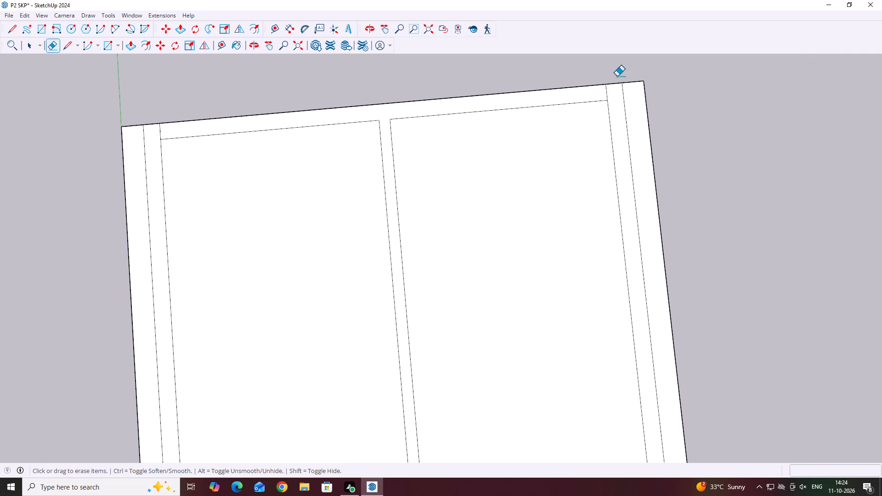
pyautogui.scroll(-12, 616, 95)
pyautogui.press('space')
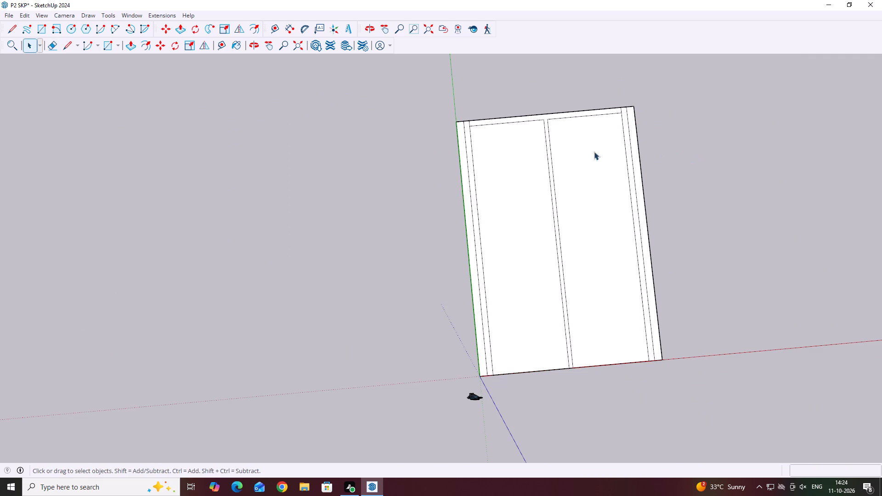
# Erase the ends of the two rooms' outer side lines where they cross the far outer wall strip.
pyautogui.moveTo(740, 170); pyautogui.dragTo(718, 174, button='middle')
pyautogui.scroll(2, 497, 131)
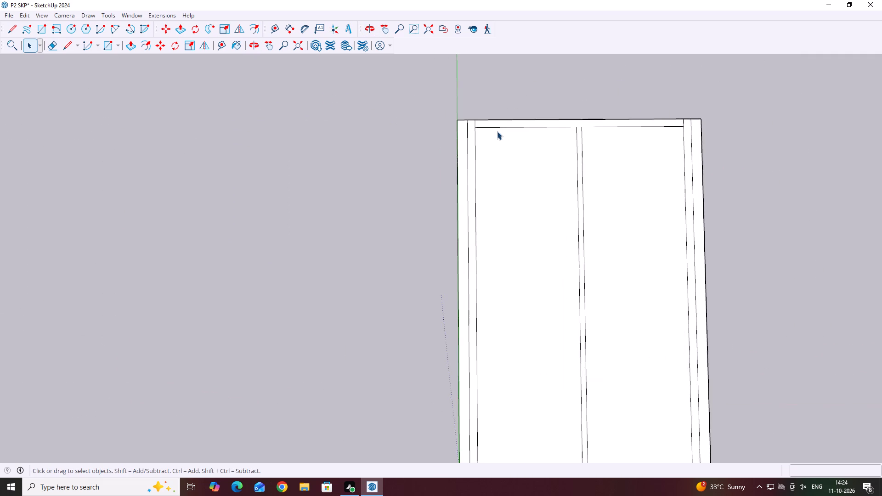
pyautogui.scroll(4, 497, 131)
pyautogui.moveTo(475, 124); pyautogui.dragTo(480, 122, button='middle')
pyautogui.scroll(4, 464, 122)
pyautogui.press('e')
pyautogui.scroll(3, 451, 117)
pyautogui.moveTo(497, 123); pyautogui.dragTo(481, 125)
pyautogui.scroll(-6, 335, 201)
pyautogui.scroll(6, 771, 153)
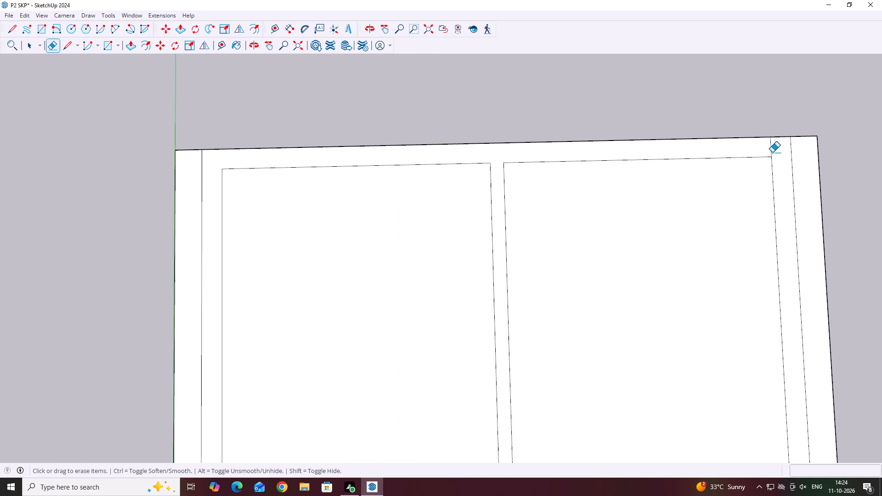
pyautogui.scroll(1, 772, 152)
pyautogui.moveTo(790, 146); pyautogui.dragTo(758, 142)
pyautogui.press('space')
# Copy the far inner wall line of the room nearer the green axis 12'3" towards the red axis.
pyautogui.scroll(-9, 565, 116)
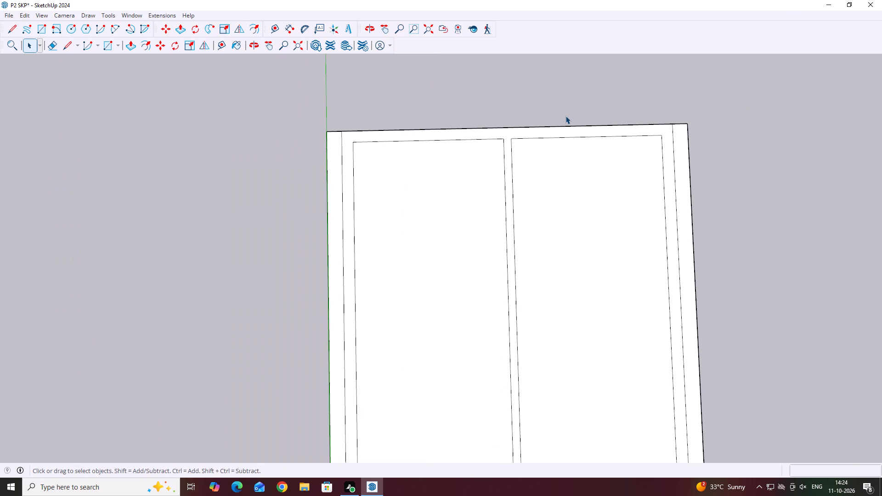
pyautogui.scroll(2, 430, 149)
pyautogui.click(437, 137)
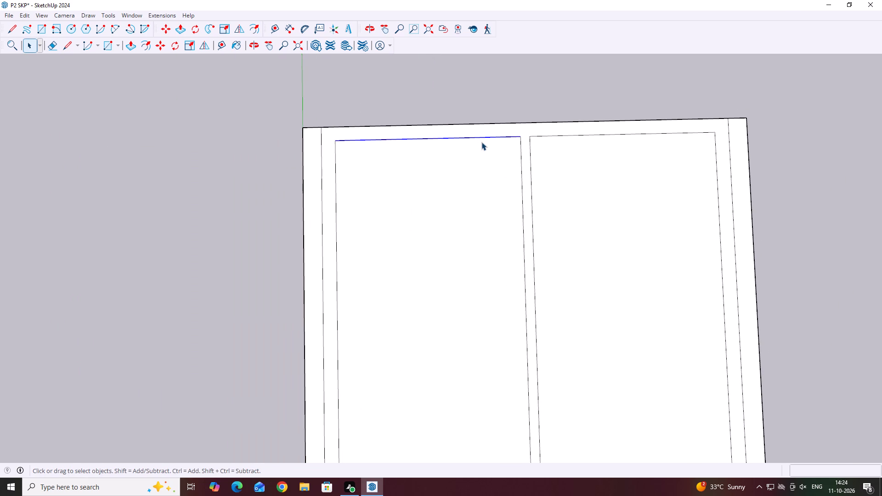
pyautogui.press('m')
pyautogui.scroll(3, 526, 162)
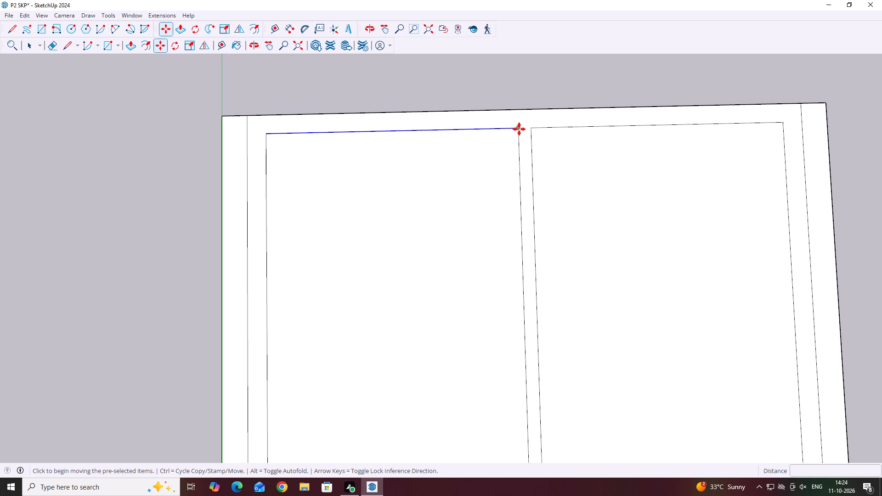
pyautogui.click(519, 128)
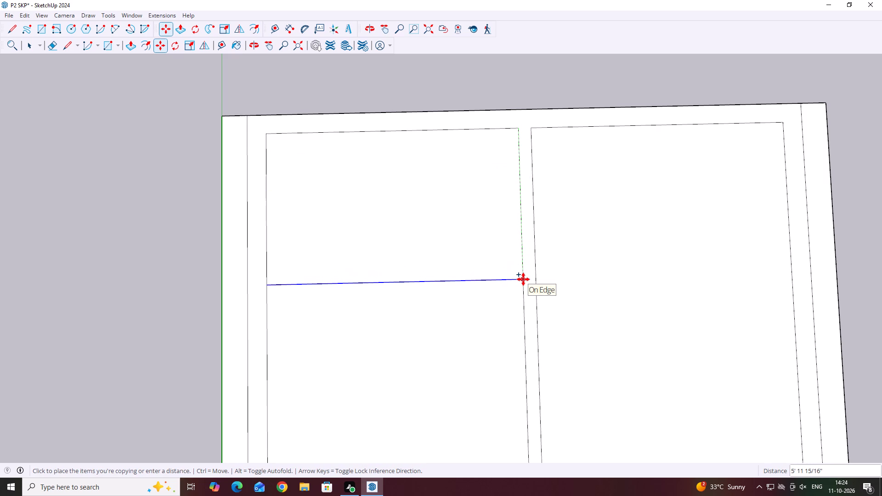
pyautogui.write("12'3")
pyautogui.press('Return')
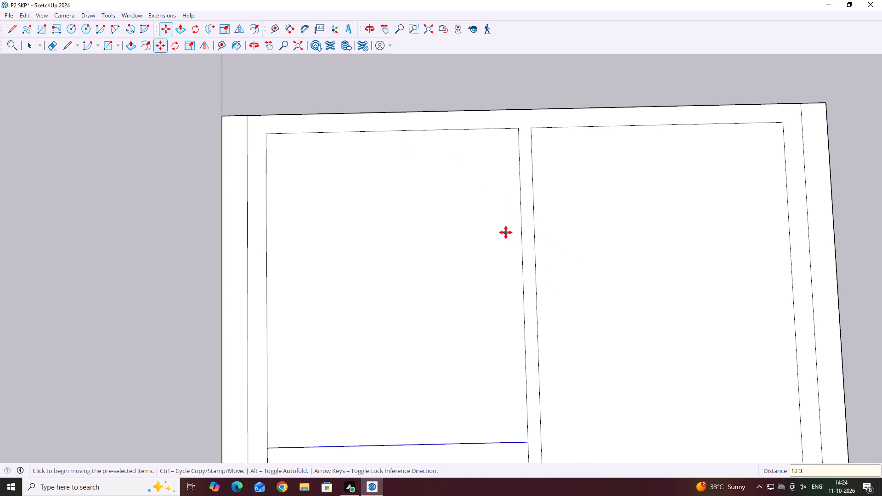
pyautogui.scroll(-10, 506, 232)
pyautogui.press('space')
# Copy the new cross line nearer the green axis 6" towards the red axis to form the cross partition's thickness.
pyautogui.scroll(2, 507, 317)
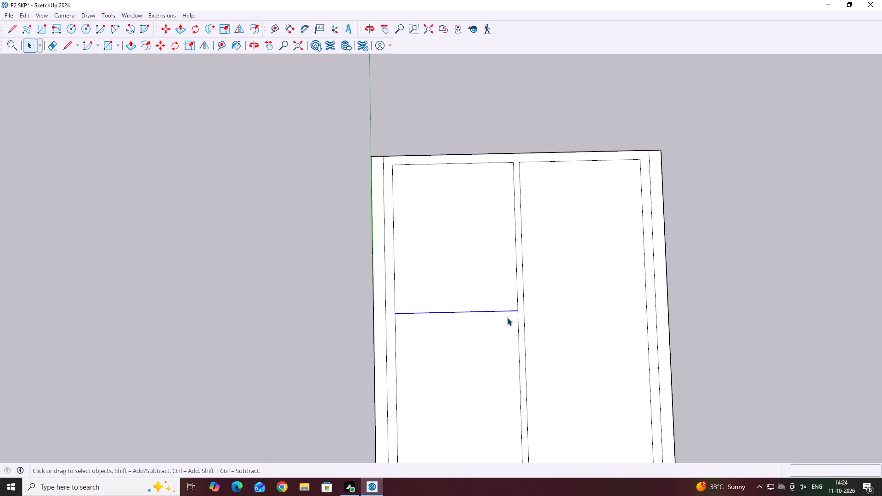
pyautogui.press('m')
pyautogui.click(456, 313)
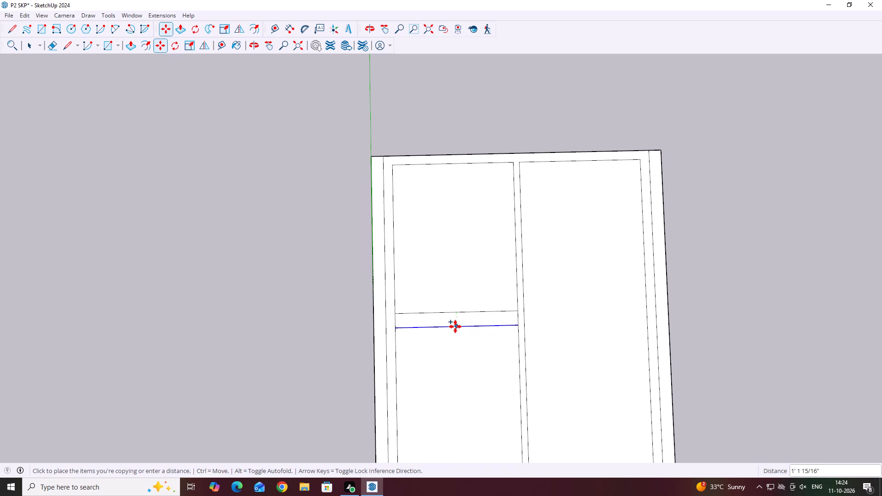
pyautogui.press('6')
pyautogui.press('Return')
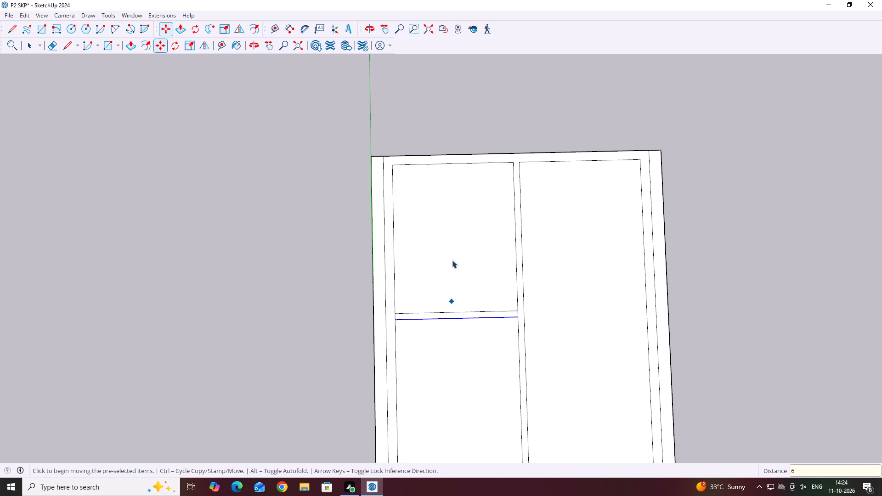
pyautogui.press('space')
# Copy the far inner wall line of the room farther from the green axis 12'3" towards the red axis.
pyautogui.click(539, 163)
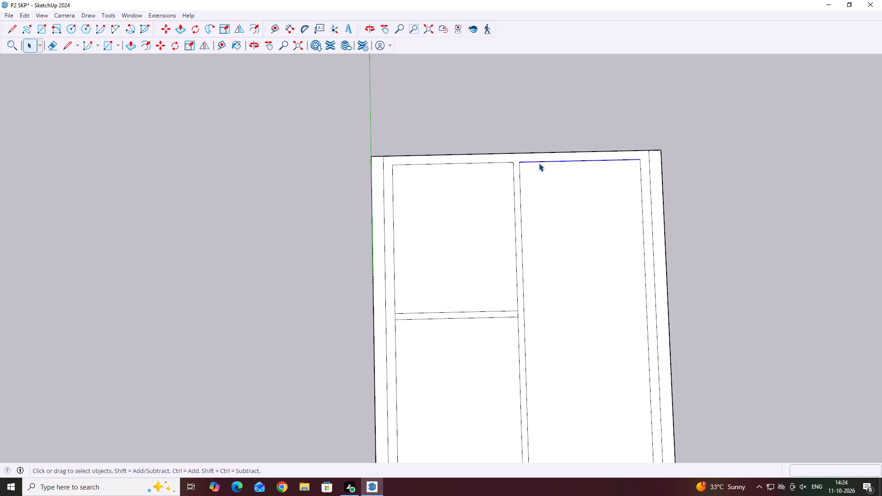
pyautogui.press('m')
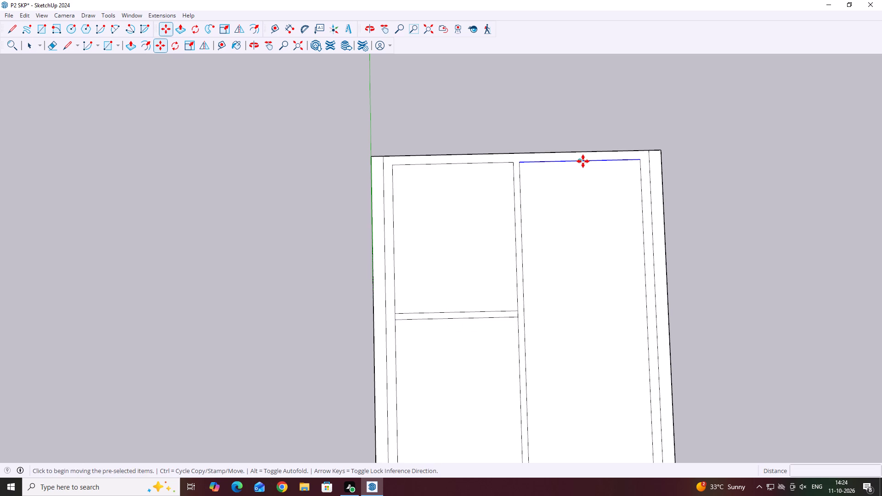
pyautogui.click(580, 160)
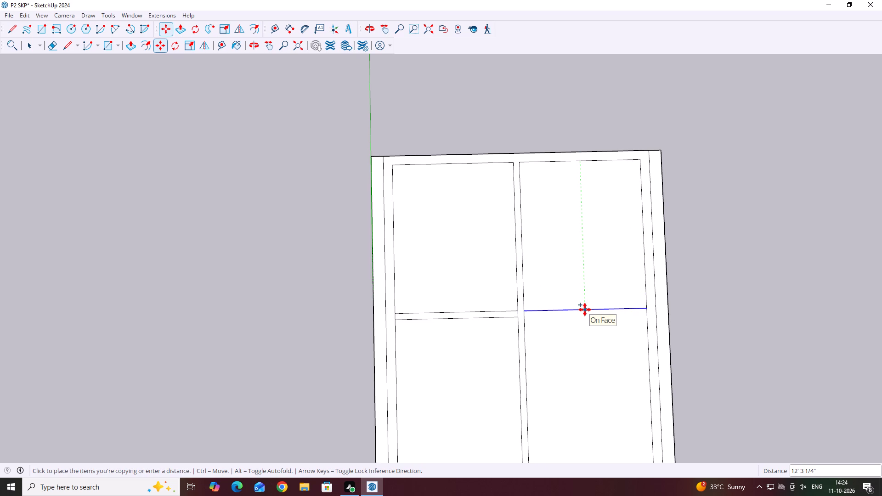
pyautogui.scroll(1, 586, 310)
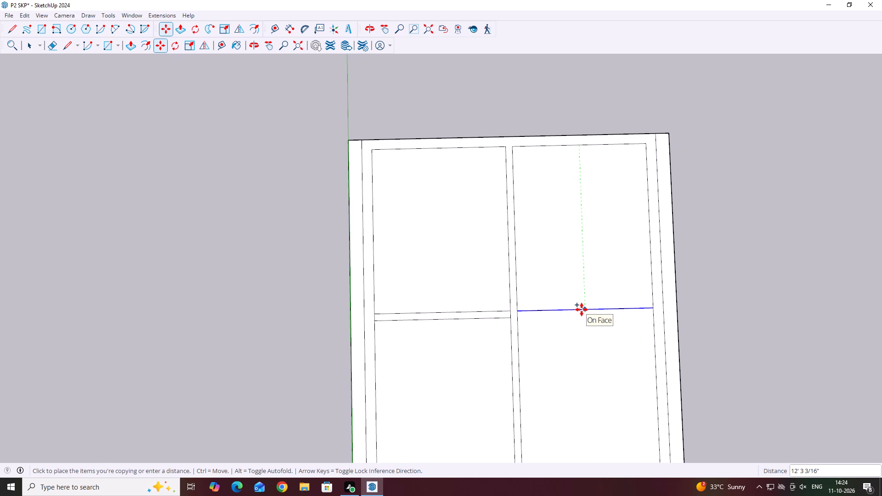
pyautogui.write("12'3")
pyautogui.press('Return')
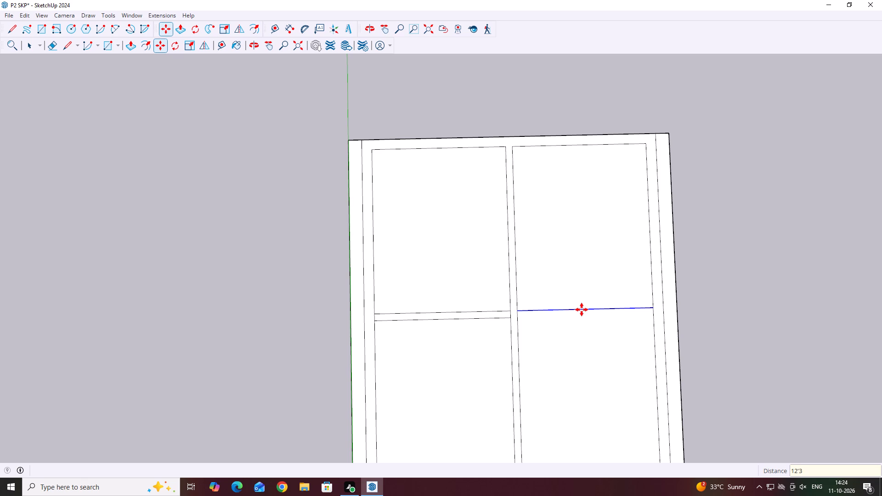
pyautogui.press('space')
# Copy the new cross line farther from the green axis 6" towards the red axis, then clear the selection.
pyautogui.moveTo(610, 313); pyautogui.dragTo(522, 293, button='middle')
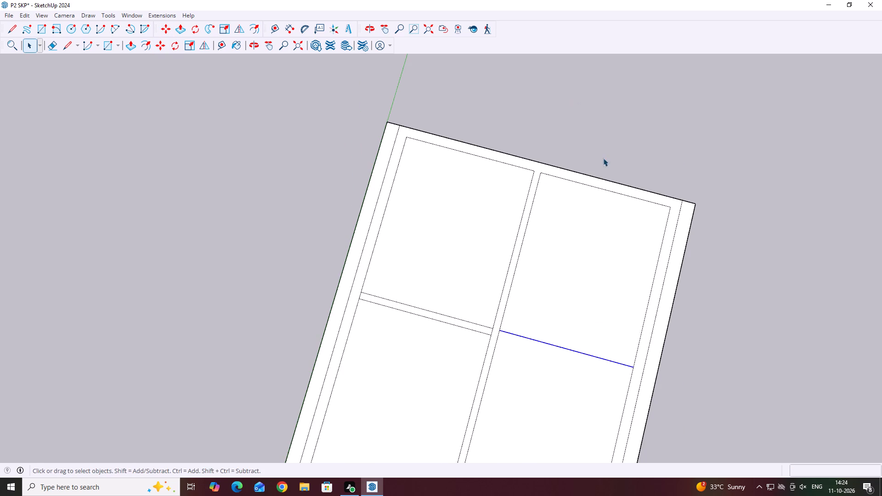
pyautogui.moveTo(582, 364); pyautogui.dragTo(636, 335, button='middle')
pyautogui.scroll(-6, 502, 277)
pyautogui.moveTo(525, 352); pyautogui.dragTo(588, 331, button='middle')
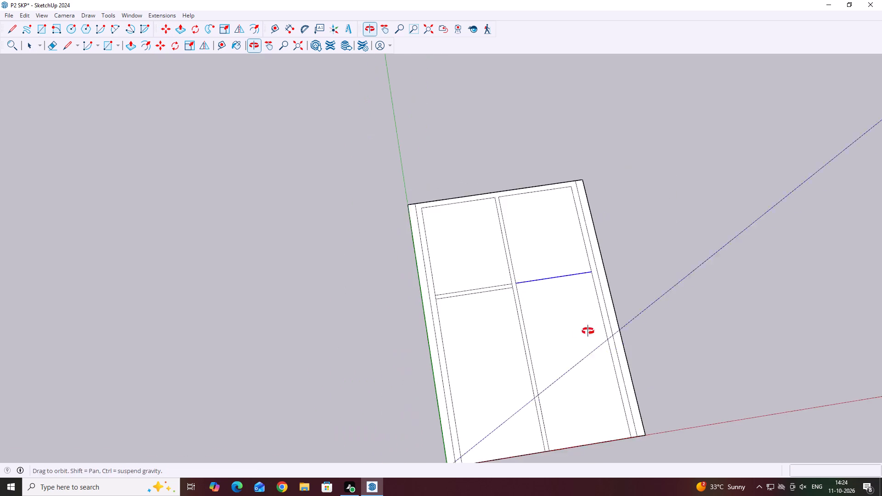
pyautogui.moveTo(588, 331); pyautogui.dragTo(588, 331, button='middle')
pyautogui.scroll(4, 543, 292)
pyautogui.moveTo(561, 283); pyautogui.dragTo(503, 268, button='middle')
pyautogui.scroll(3, 544, 287)
pyautogui.press('m')
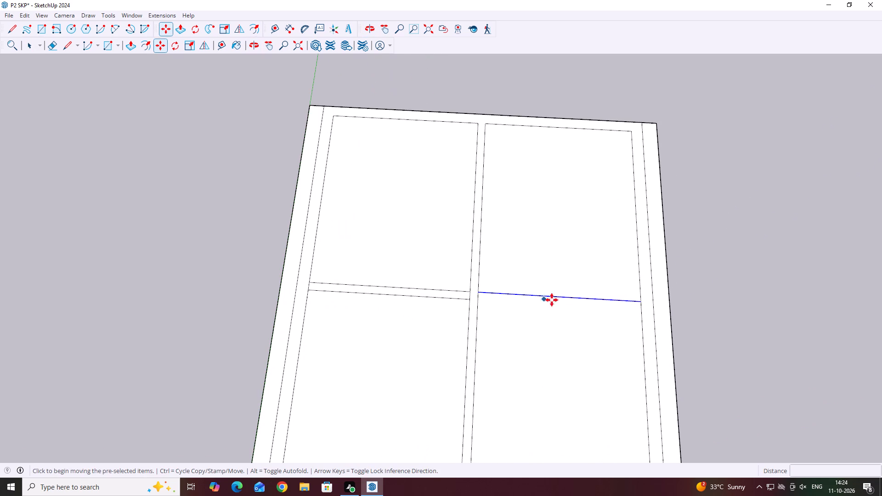
pyautogui.click(560, 299)
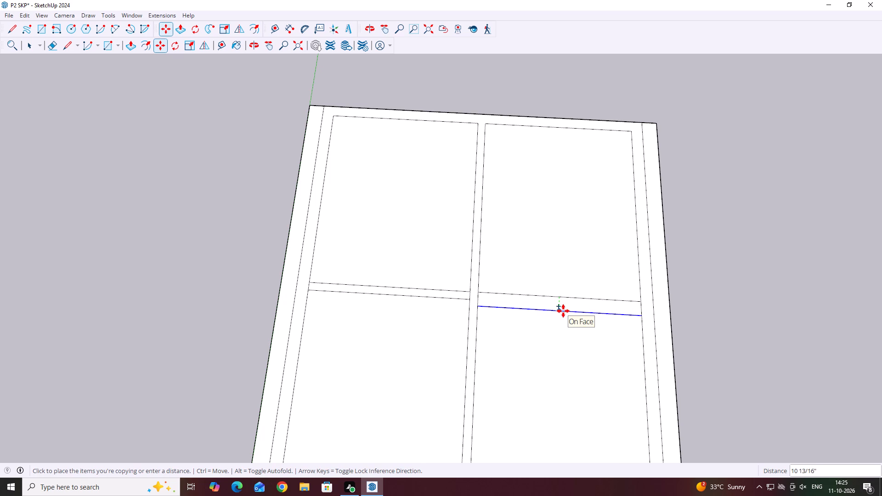
pyautogui.press('6')
pyautogui.press('Return')
pyautogui.press('space')
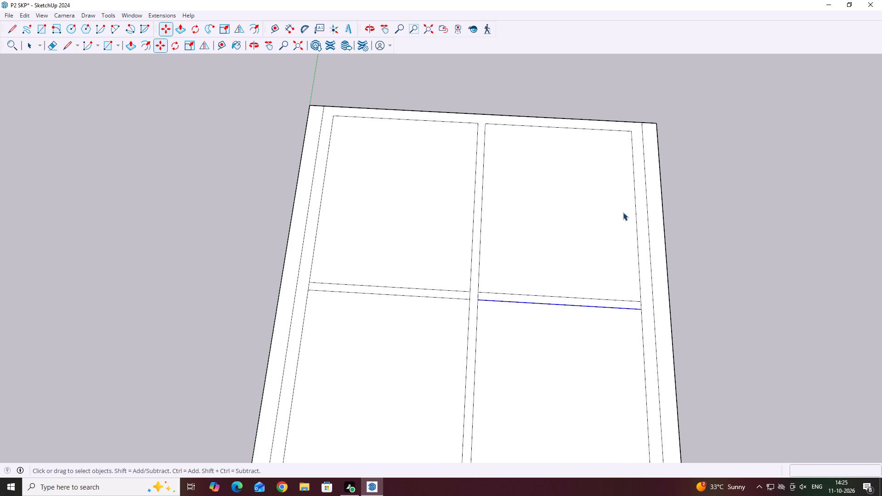
pyautogui.moveTo(739, 209); pyautogui.dragTo(730, 209)
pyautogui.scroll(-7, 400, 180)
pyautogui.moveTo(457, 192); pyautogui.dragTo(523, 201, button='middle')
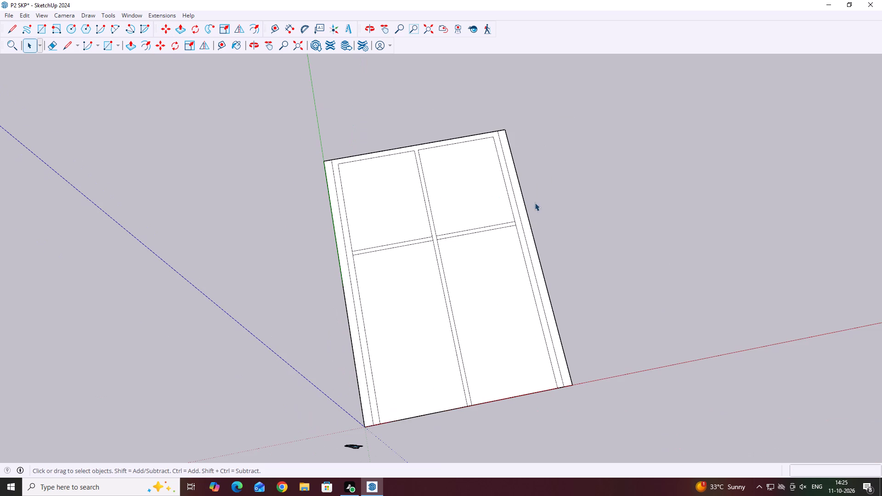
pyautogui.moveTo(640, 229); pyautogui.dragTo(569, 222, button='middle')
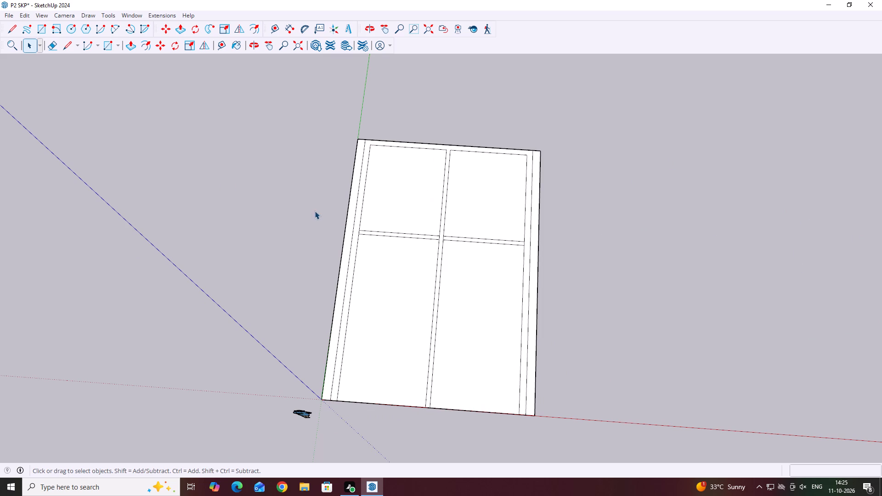
# Draw two 6" lines across the central partition, joining the matching cross partition lines on both sides.
pyautogui.scroll(2, 315, 211)
pyautogui.scroll(10, 523, 240)
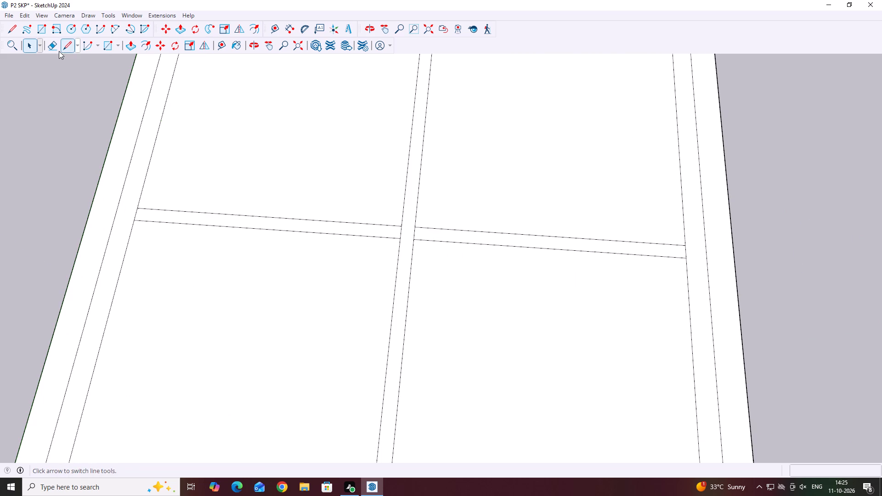
pyautogui.click(13, 28)
pyautogui.scroll(3, 402, 271)
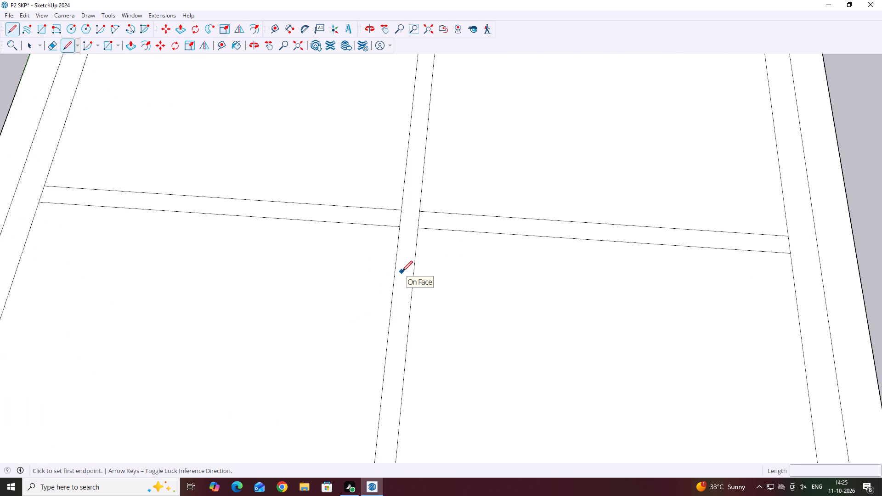
pyautogui.scroll(5, 413, 224)
pyautogui.click(422, 228)
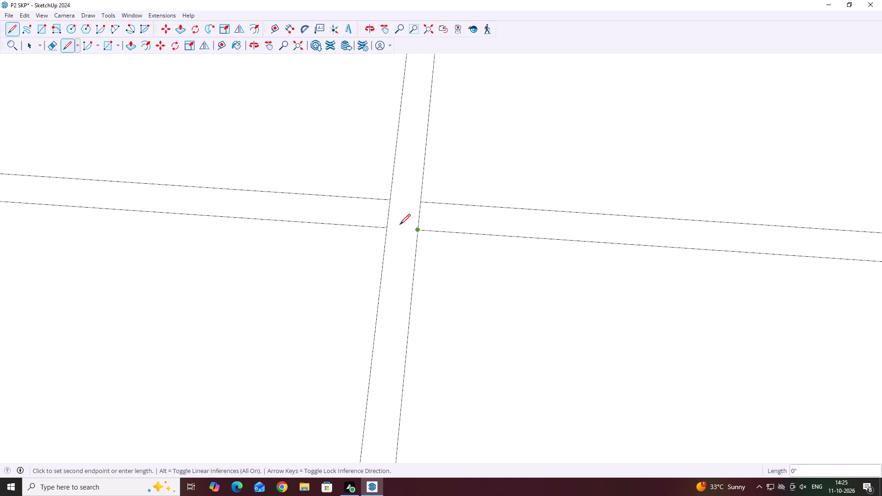
pyautogui.click(387, 226)
pyautogui.click(389, 197)
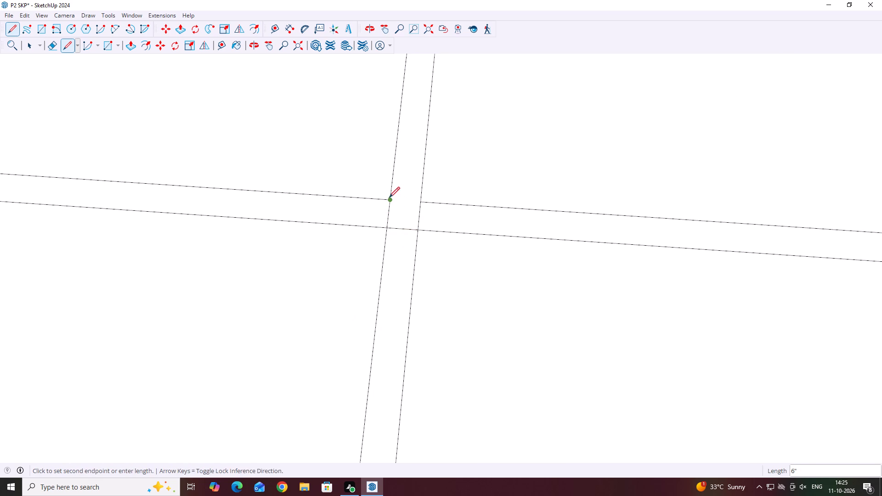
pyautogui.click(420, 203)
pyautogui.scroll(-8, 337, 242)
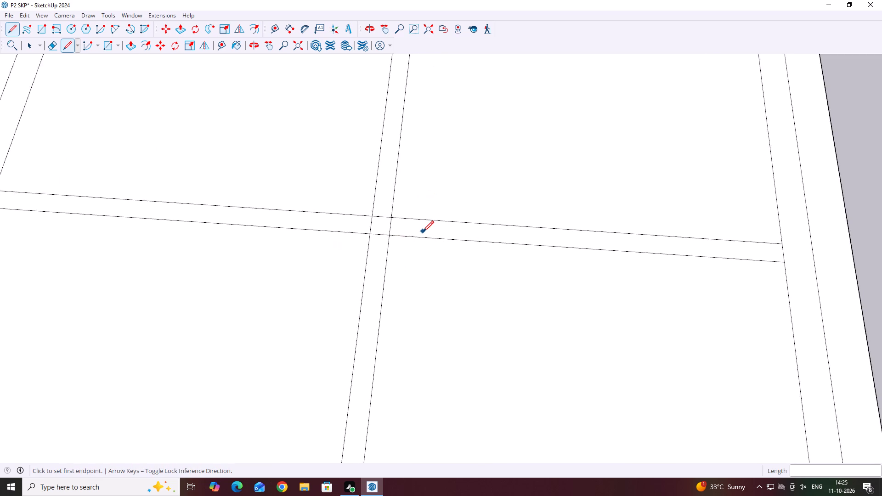
pyautogui.scroll(-8, 423, 231)
pyautogui.moveTo(489, 258); pyautogui.dragTo(504, 259, button='middle')
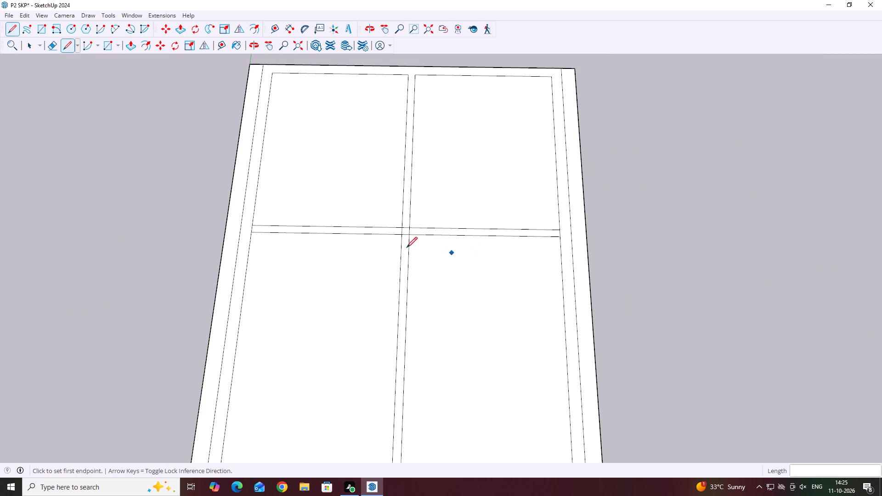
pyautogui.press('space')
pyautogui.click(645, 234)
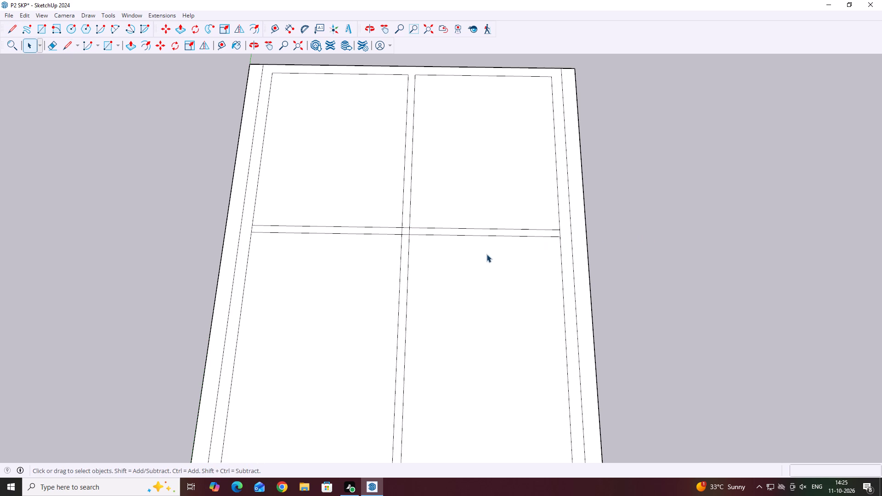
# Copy the cross partition line nearer the red axis, on the side farther from the green axis, 8'6" towards the red axis.
pyautogui.scroll(-5, 490, 257)
pyautogui.moveTo(551, 269); pyautogui.dragTo(558, 266, button='middle')
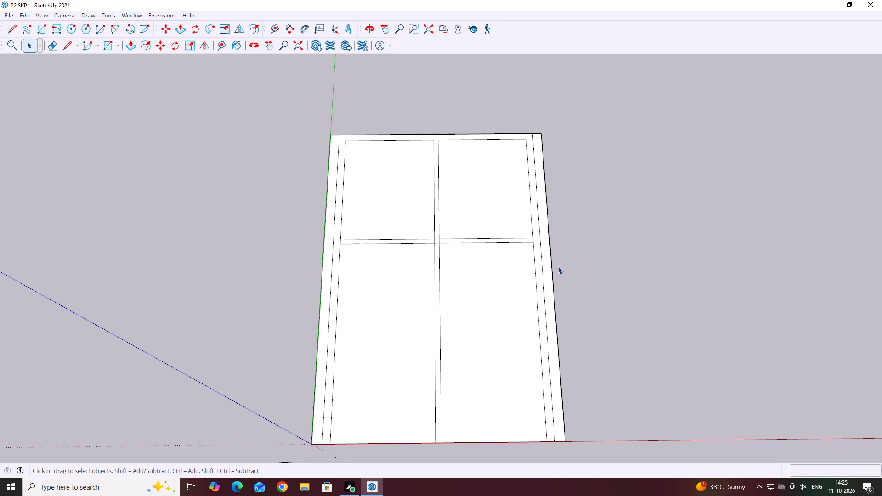
pyautogui.scroll(3, 492, 238)
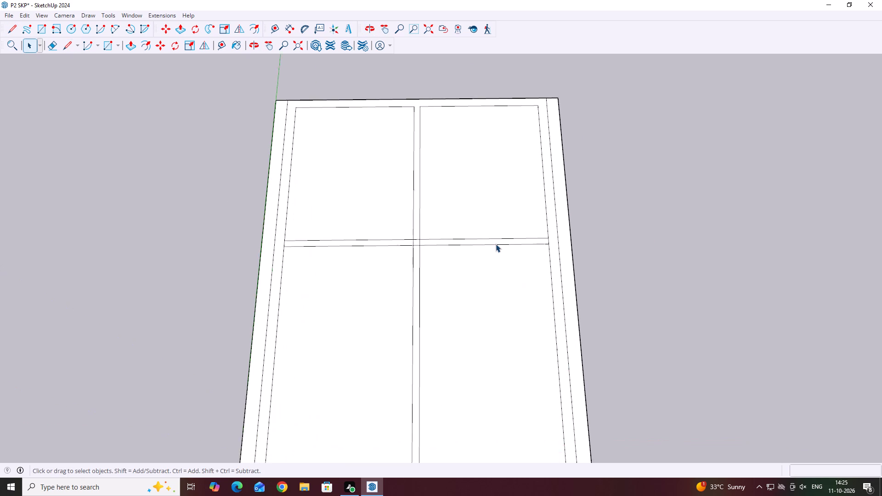
pyautogui.scroll(2, 496, 244)
pyautogui.click(496, 246)
pyautogui.middleClick(568, 260)
pyautogui.press('m')
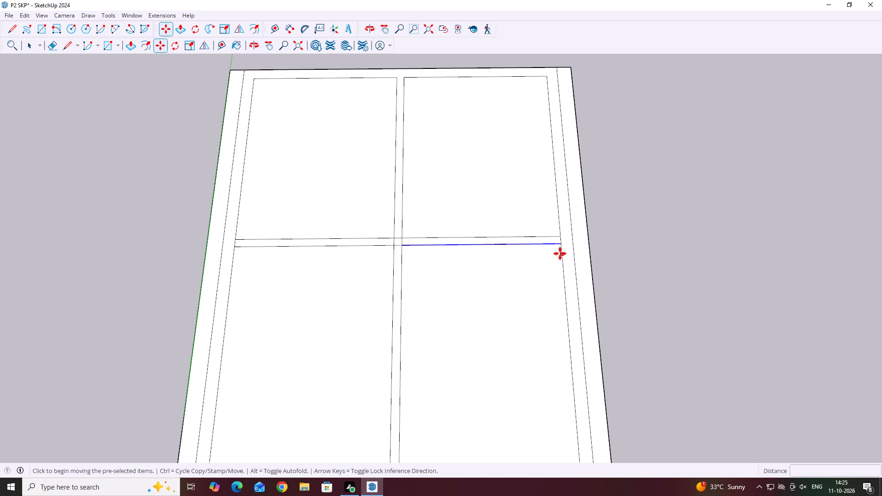
pyautogui.click(481, 245)
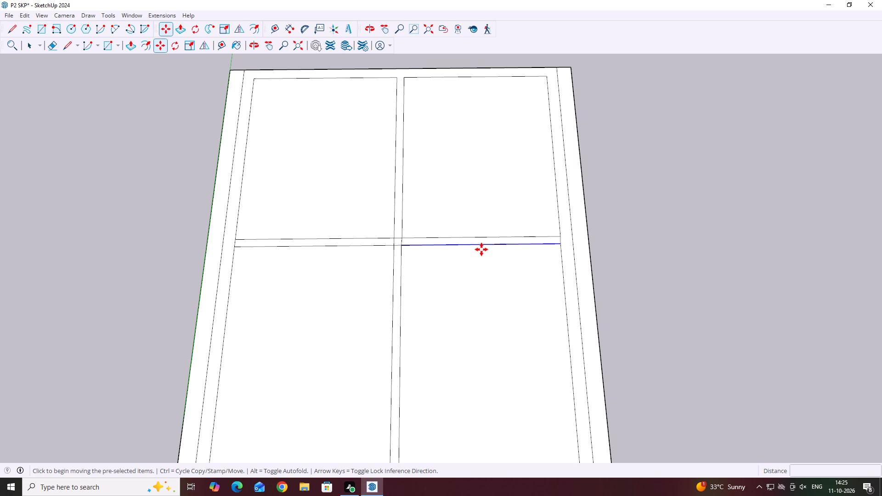
pyautogui.scroll(-4, 493, 252)
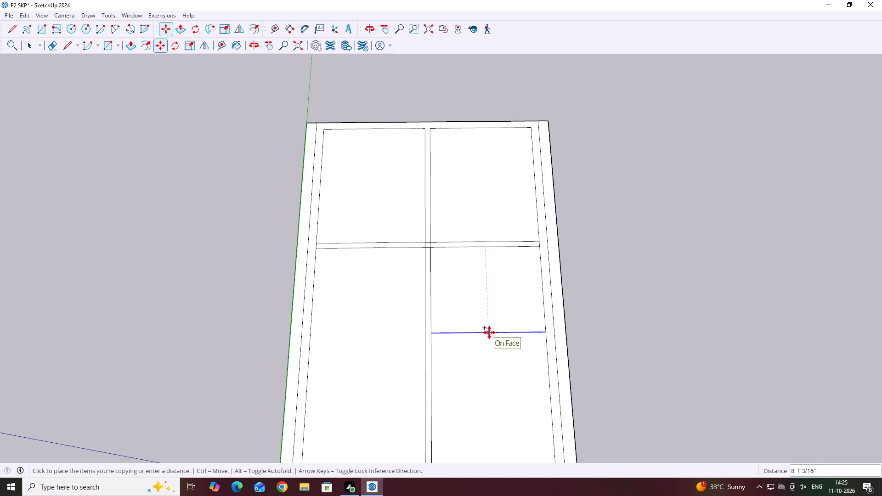
pyautogui.write("8'")
pyautogui.press('6')
pyautogui.press('Return')
pyautogui.press('space')
# Copy the new cross line 6" towards the red axis to form the second cross partition's thickness.
pyautogui.scroll(-3, 471, 332)
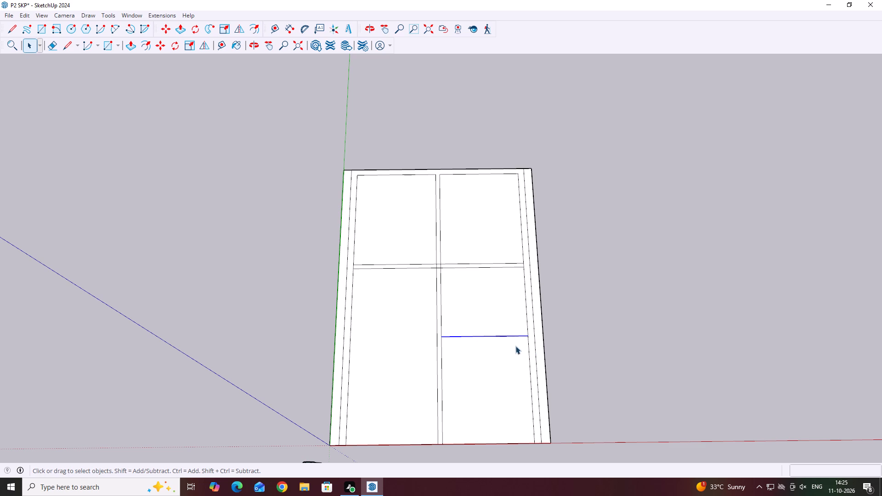
pyautogui.press('m')
pyautogui.scroll(3, 482, 338)
pyautogui.click(485, 335)
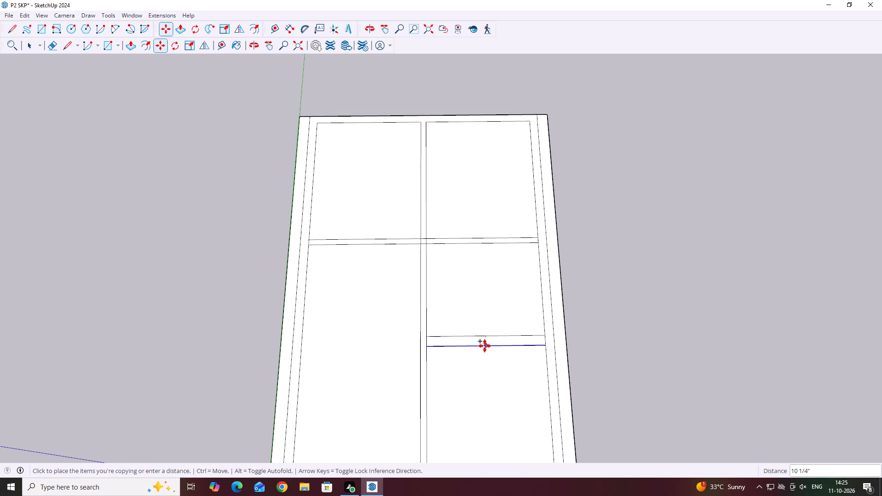
pyautogui.press('6')
pyautogui.press('Return')
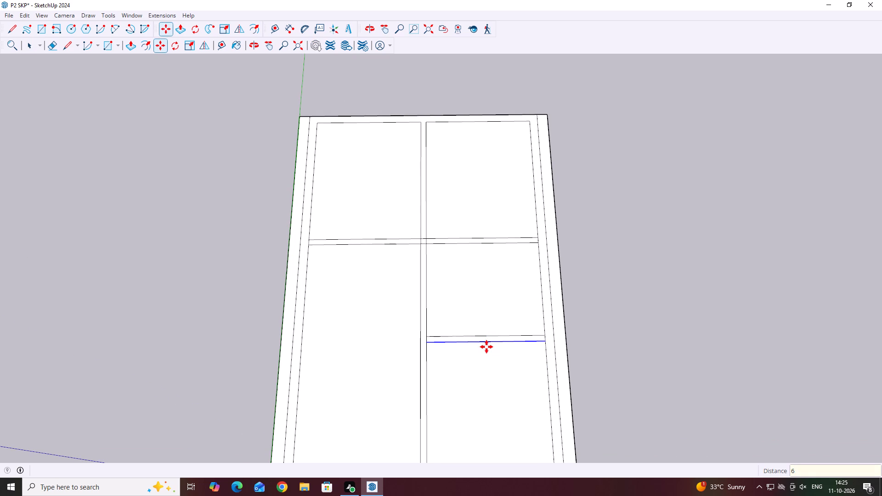
pyautogui.press('space')
# Extend both second cross partition lines 10'6" across the central partition to the inner wall line nearer the green axis.
pyautogui.scroll(-4, 611, 331)
pyautogui.moveTo(642, 344); pyautogui.dragTo(656, 344, button='middle')
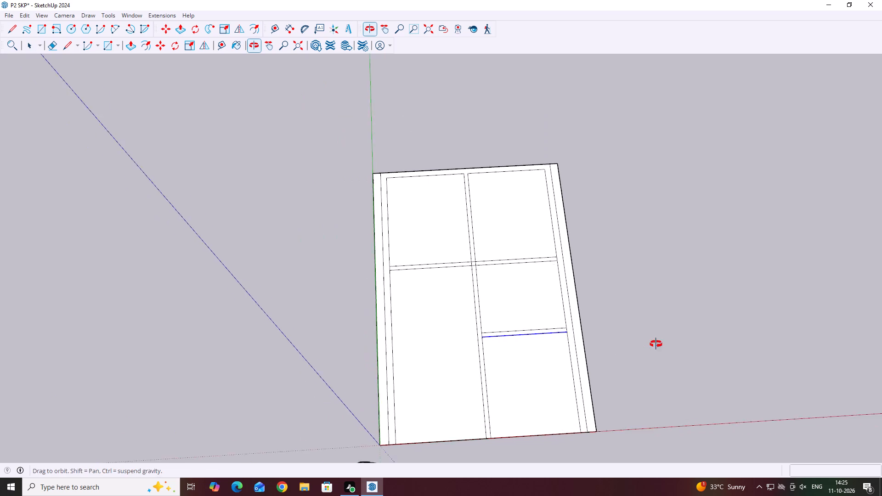
pyautogui.moveTo(656, 344); pyautogui.dragTo(661, 341, button='middle')
pyautogui.moveTo(587, 372); pyautogui.dragTo(597, 371, button='middle')
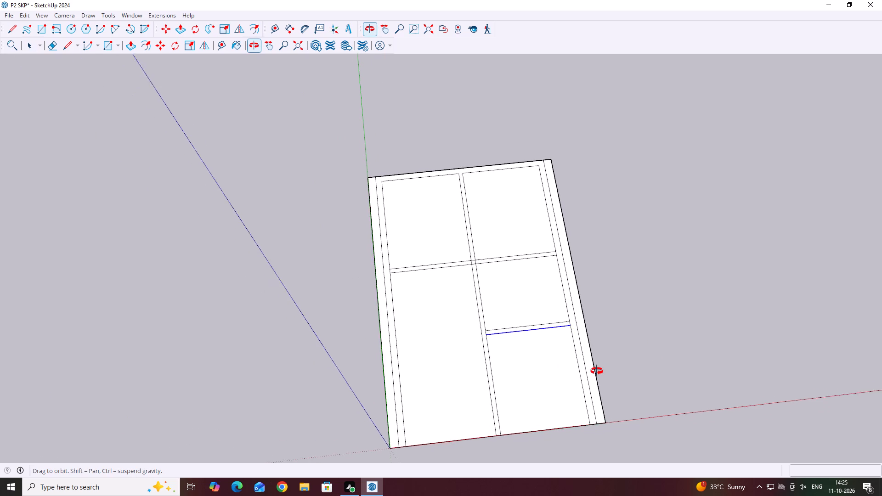
pyautogui.moveTo(597, 371); pyautogui.dragTo(599, 371, button='middle')
pyautogui.press('l')
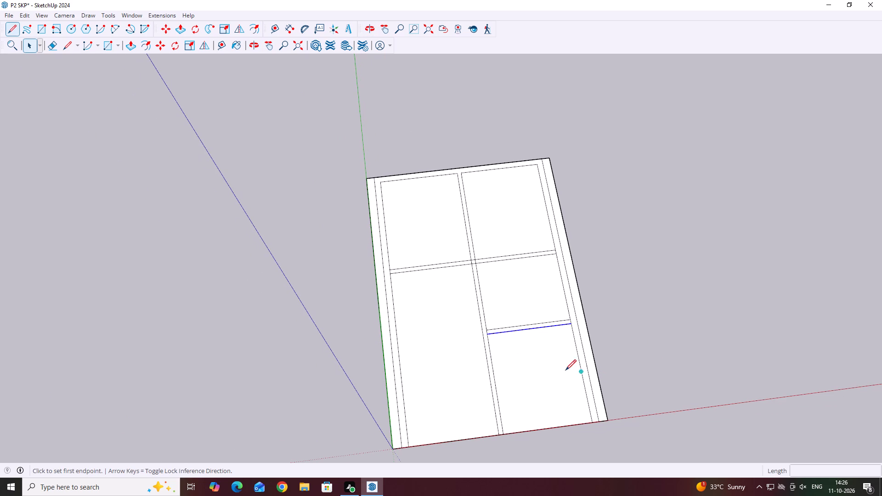
pyautogui.scroll(3, 512, 340)
pyautogui.click(479, 334)
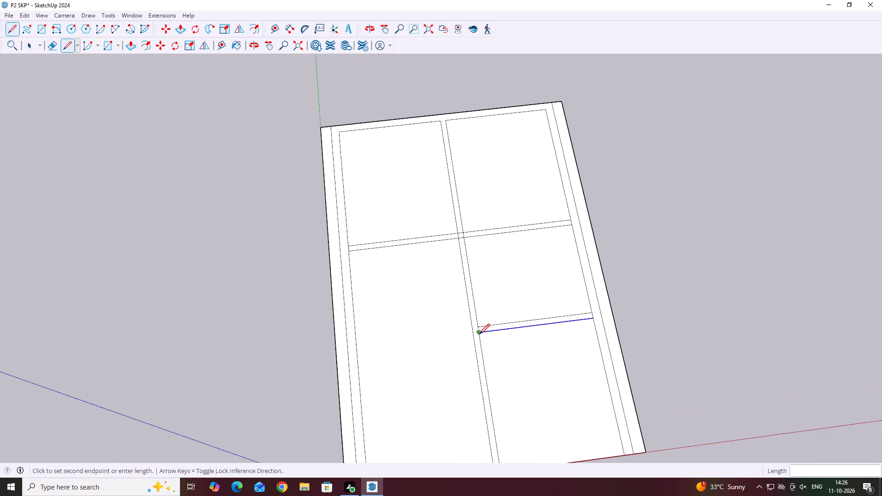
pyautogui.click(357, 348)
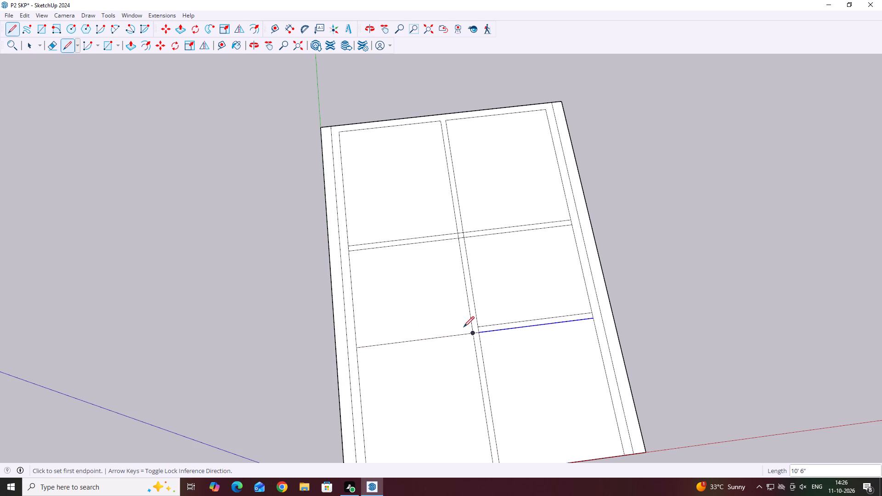
pyautogui.click(480, 327)
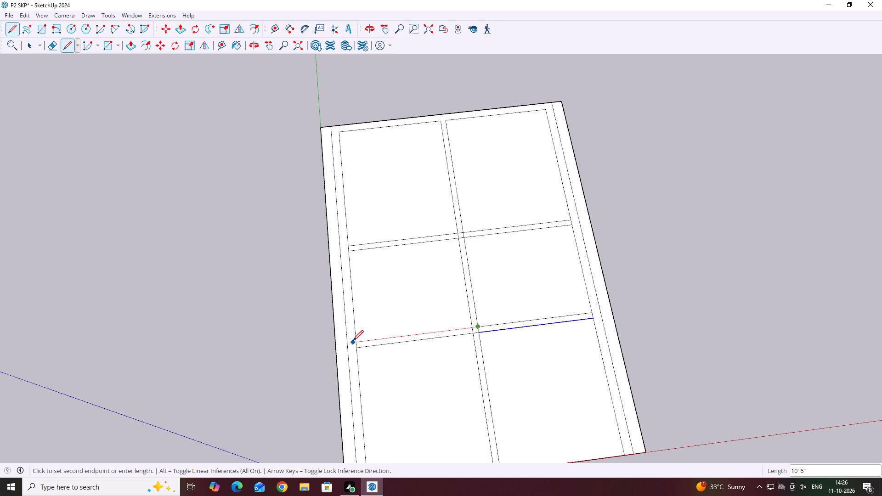
pyautogui.click(355, 341)
pyautogui.press('space')
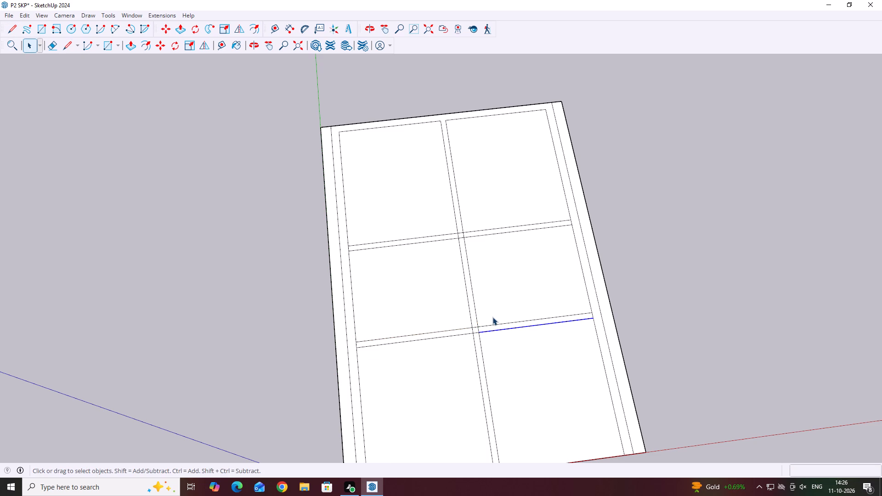
# Erase the central partition lines between the two cross partitions to open up the middle space.
pyautogui.press('e')
pyautogui.moveTo(514, 270); pyautogui.dragTo(449, 267)
pyautogui.moveTo(553, 340); pyautogui.dragTo(485, 332, button='middle')
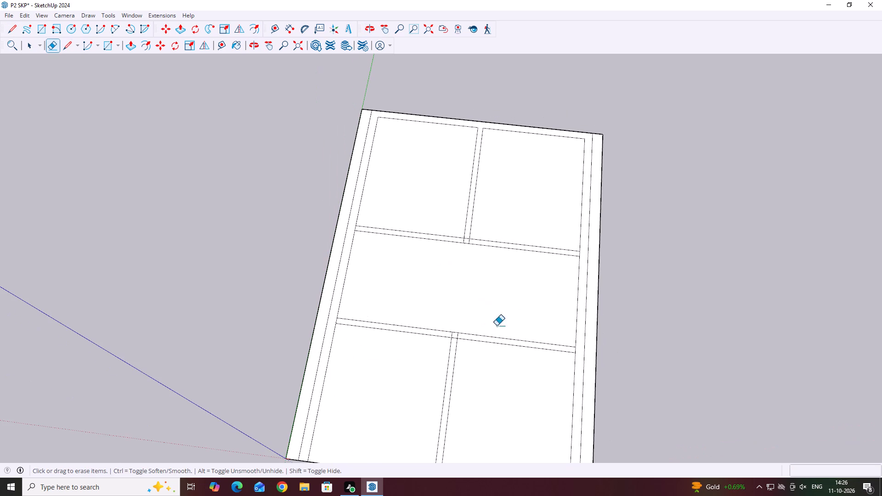
pyautogui.press('space')
# Copy the middle space's inner wall line farther from the green axis 4'6" towards the green axis.
pyautogui.scroll(-5, 554, 305)
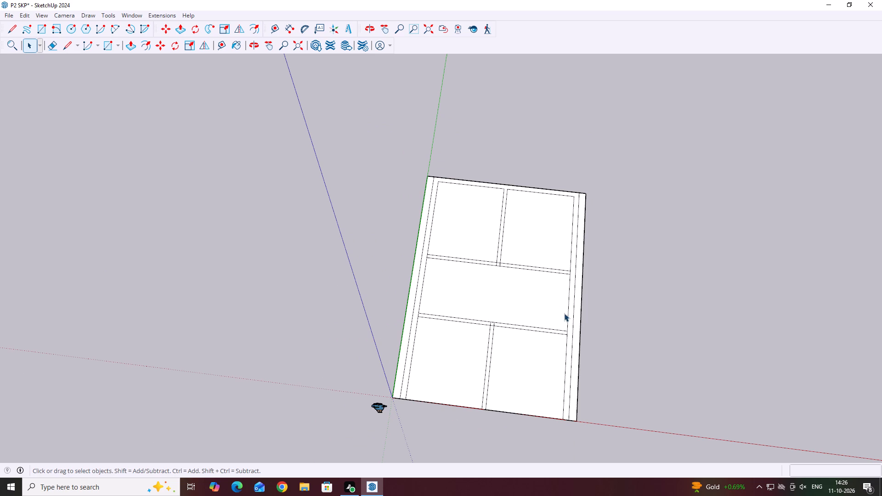
pyautogui.scroll(8, 564, 313)
pyautogui.click(569, 321)
pyautogui.click(569, 324)
pyautogui.click(570, 327)
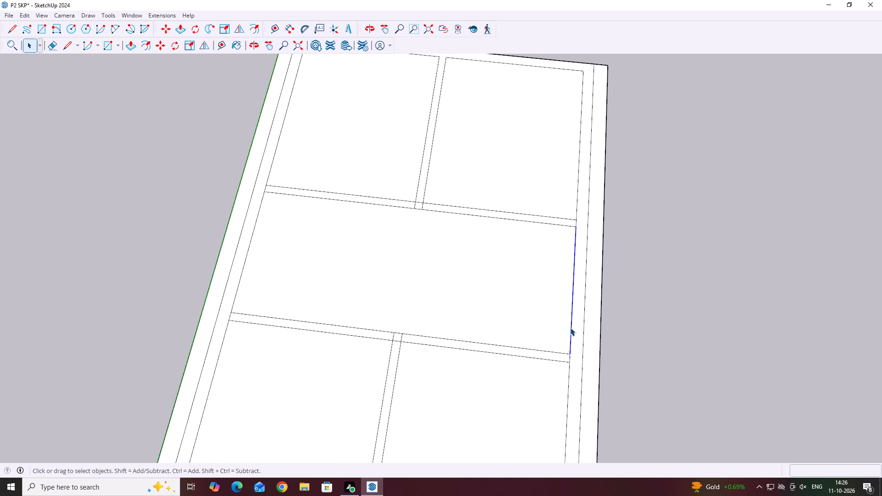
pyautogui.press('m')
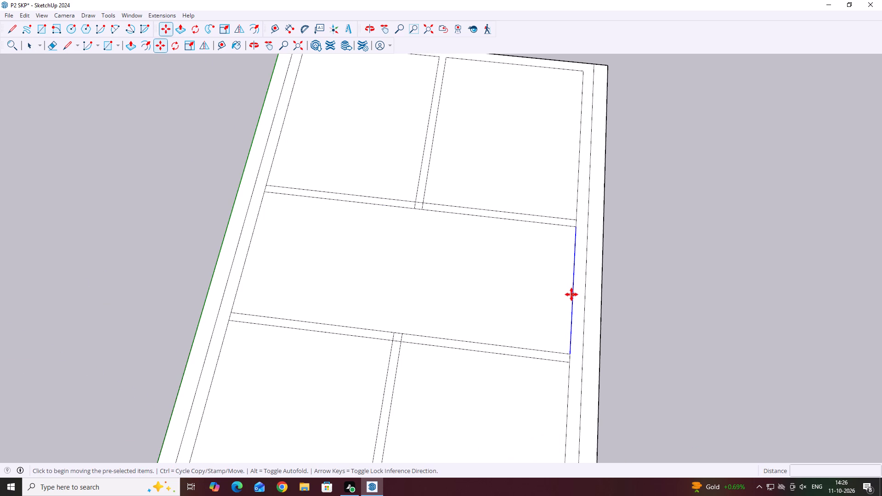
pyautogui.click(574, 293)
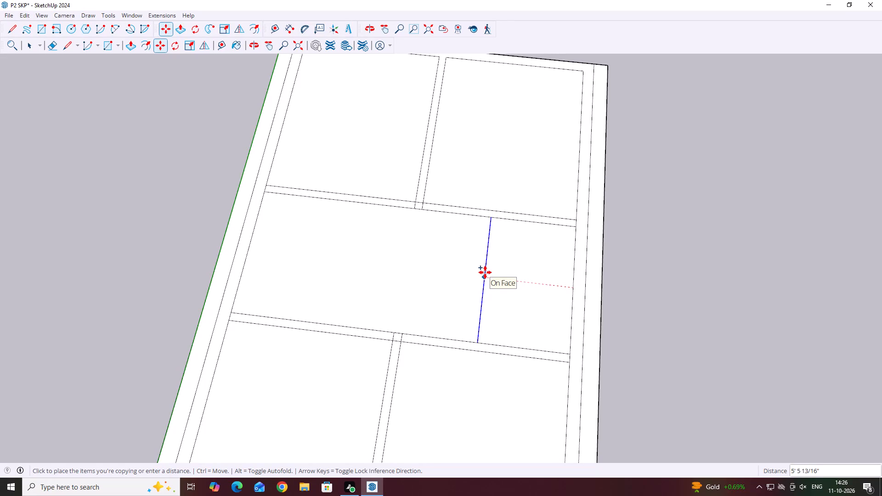
pyautogui.write("4'6")
pyautogui.press('Return')
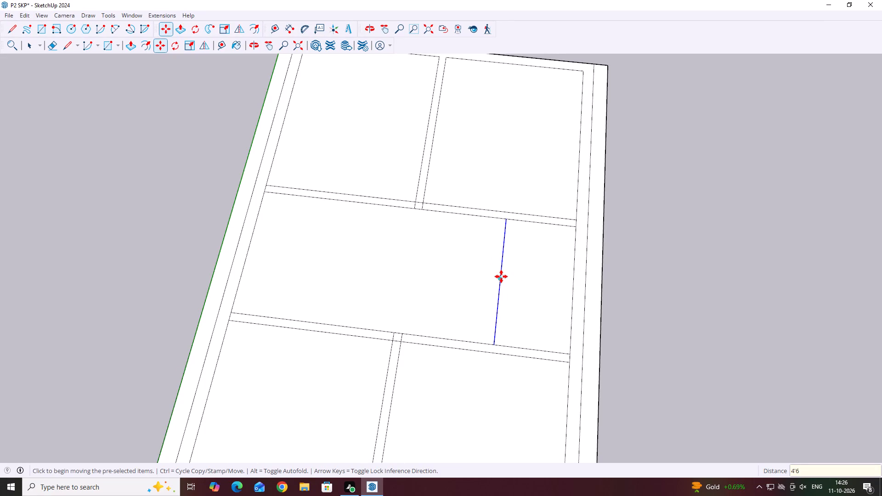
# Copy the new dividing line 6" towards the green axis to form its wall thickness, then clear the selection.
pyautogui.click(501, 278)
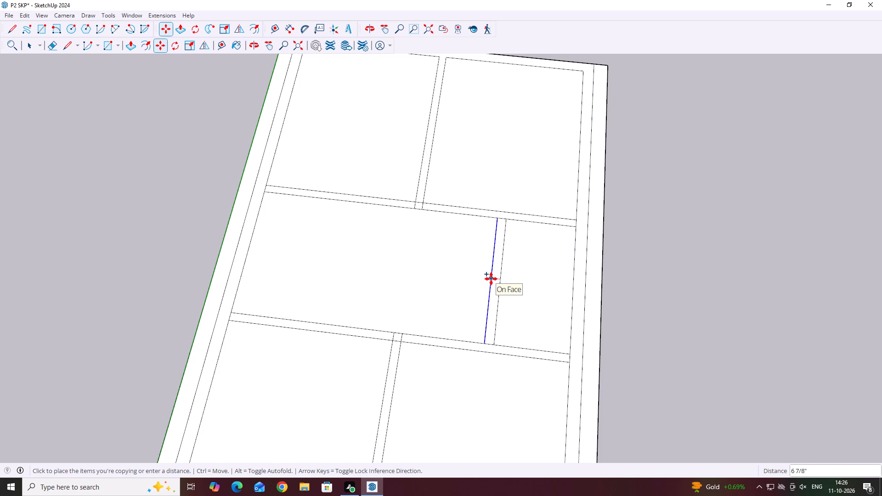
pyautogui.press('6')
pyautogui.press('Return')
pyautogui.press('space')
pyautogui.click(635, 276)
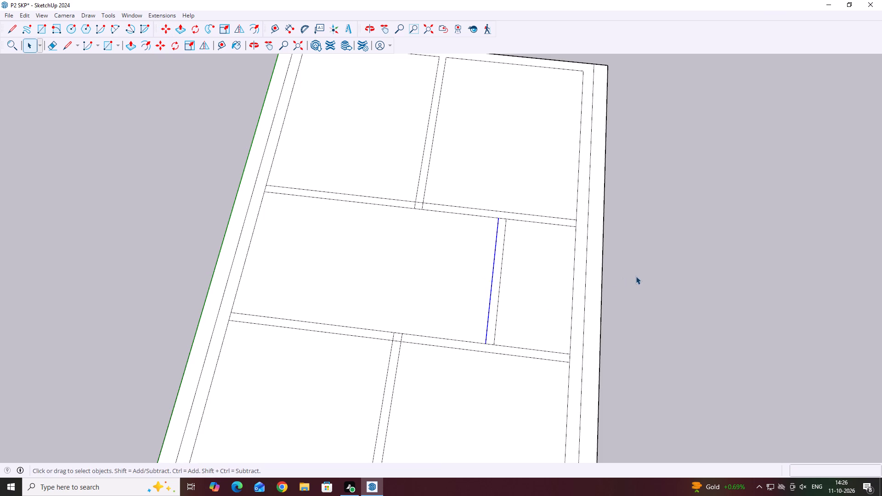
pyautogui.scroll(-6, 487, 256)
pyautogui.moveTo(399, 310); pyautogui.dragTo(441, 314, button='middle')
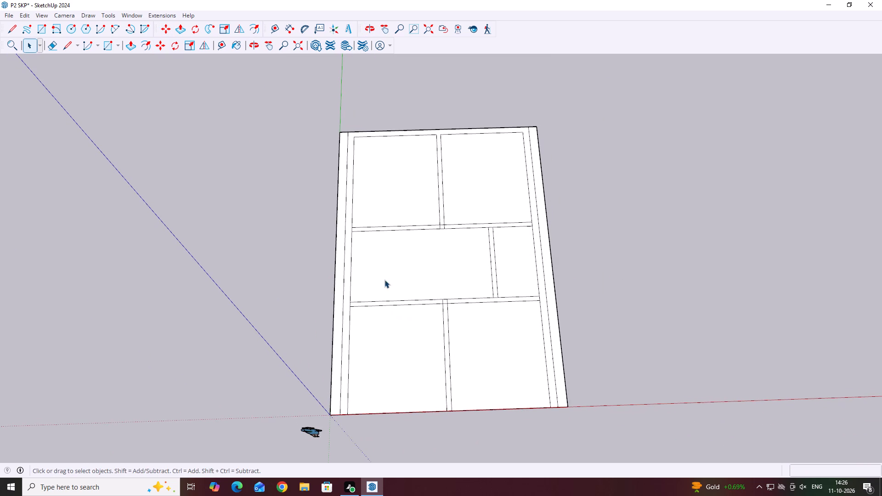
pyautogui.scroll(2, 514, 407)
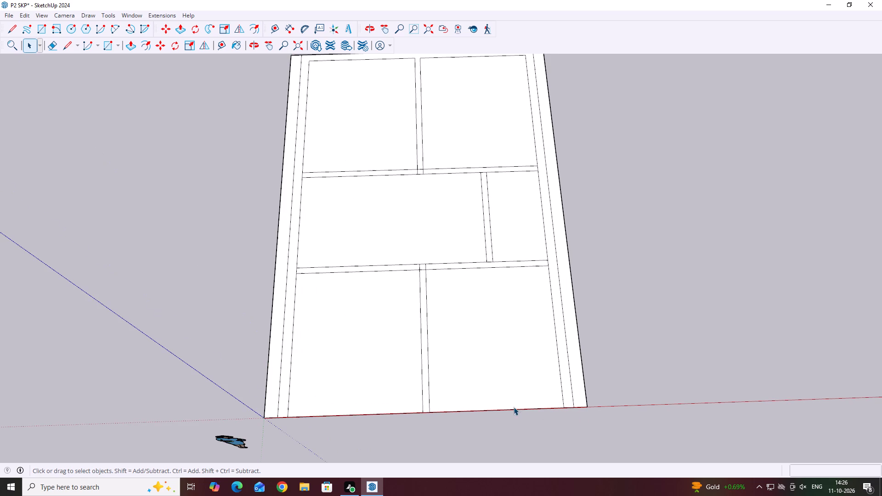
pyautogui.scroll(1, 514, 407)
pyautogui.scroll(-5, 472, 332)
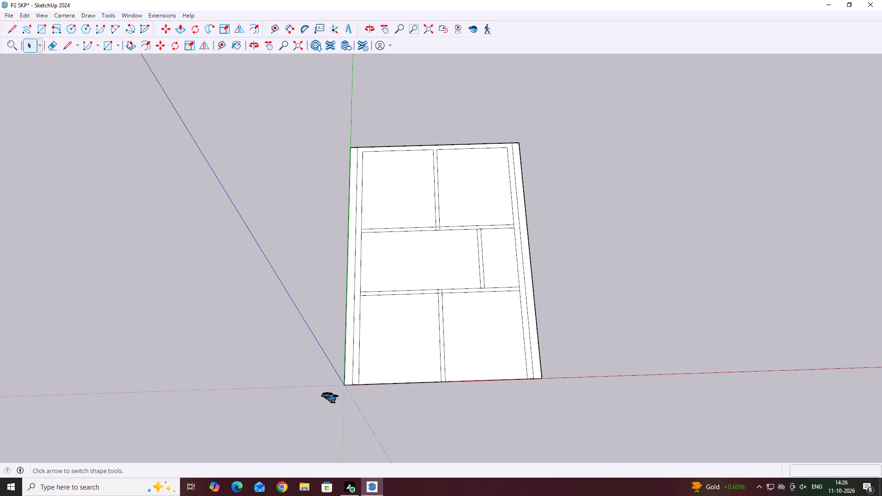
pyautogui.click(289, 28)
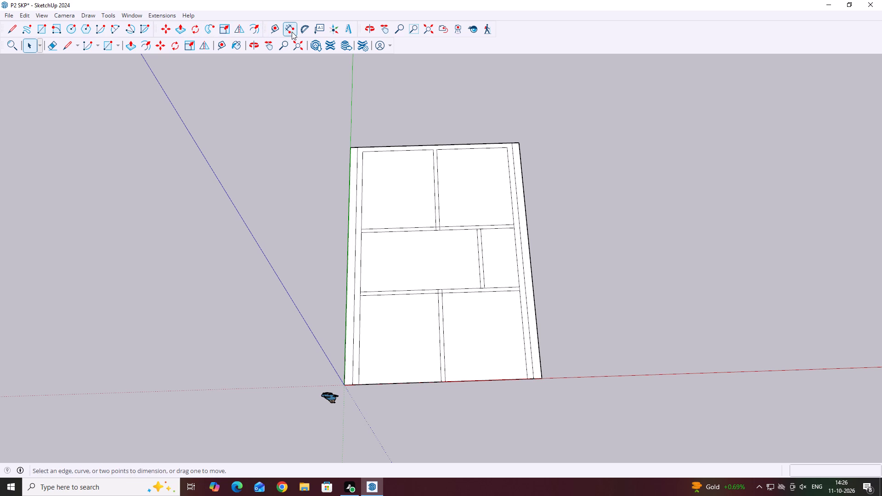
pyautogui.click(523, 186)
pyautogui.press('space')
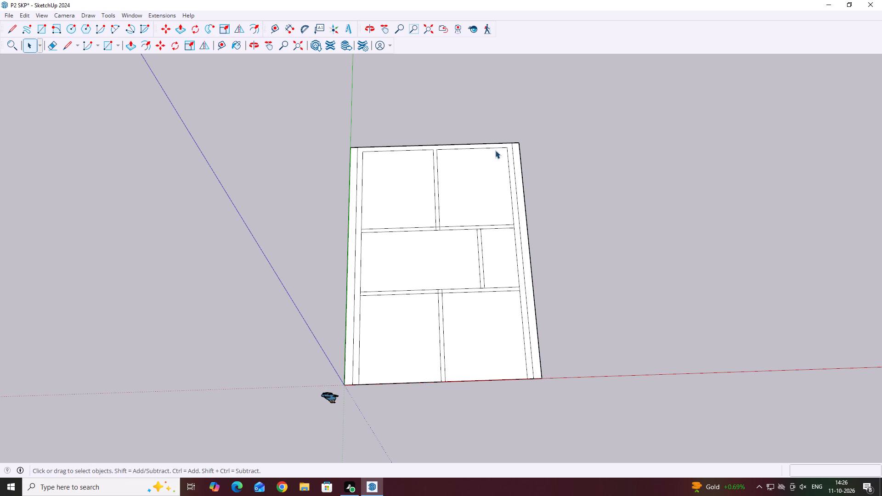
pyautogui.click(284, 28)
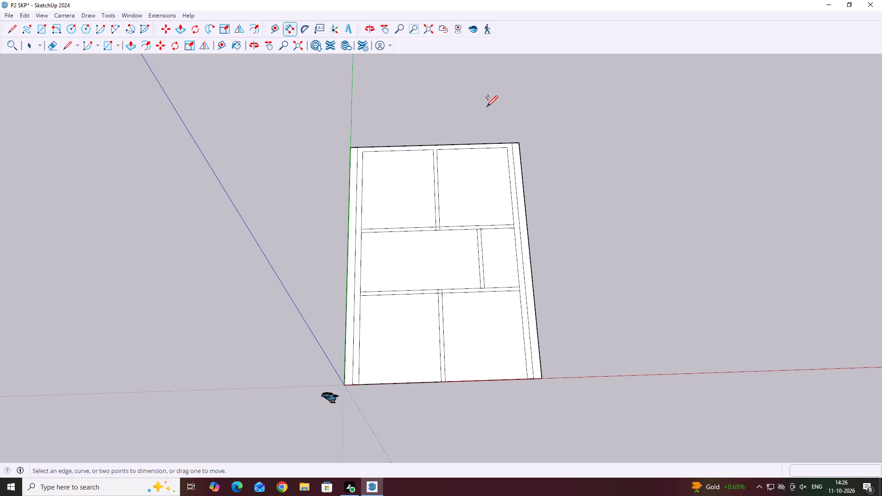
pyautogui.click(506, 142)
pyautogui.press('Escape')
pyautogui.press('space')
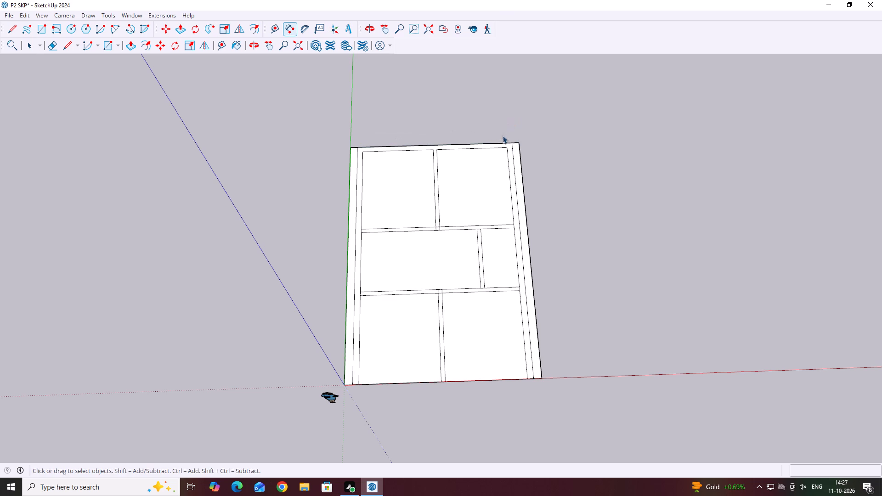
# Draw a line across the wall along the green axis, at the midpoint of the inner wall line of the room farther from the red axis.
pyautogui.scroll(-4, 498, 222)
pyautogui.scroll(4, 490, 232)
pyautogui.scroll(7, 497, 138)
pyautogui.moveTo(517, 127); pyautogui.dragTo(508, 202, button='middle')
pyautogui.scroll(-4, 508, 201)
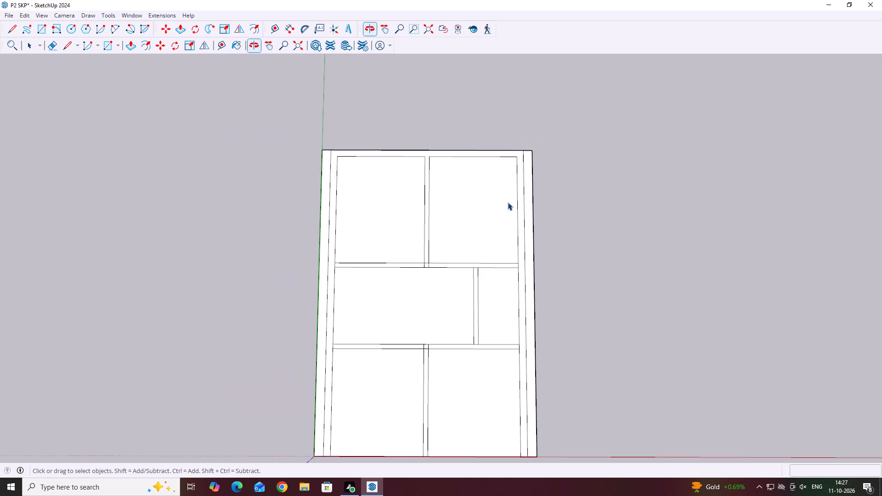
pyautogui.scroll(-5, 508, 202)
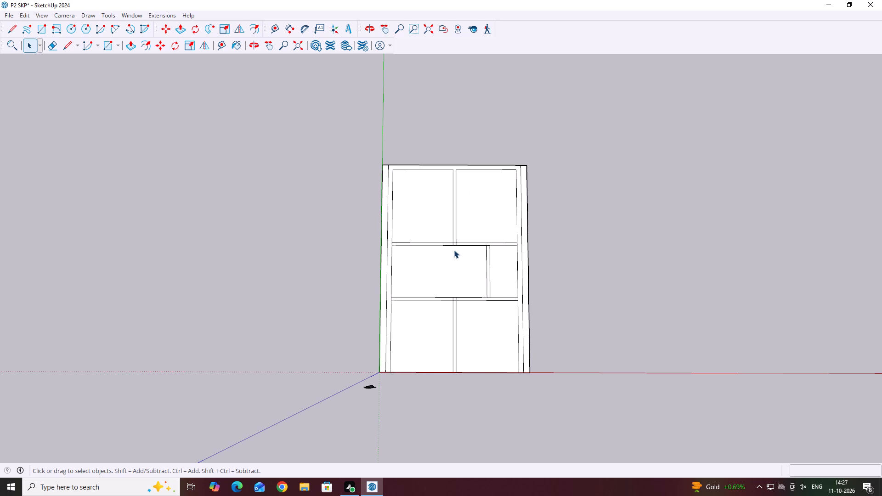
pyautogui.scroll(8, 454, 250)
pyautogui.moveTo(283, 256); pyautogui.dragTo(324, 259, button='middle')
pyautogui.scroll(-4, 616, 298)
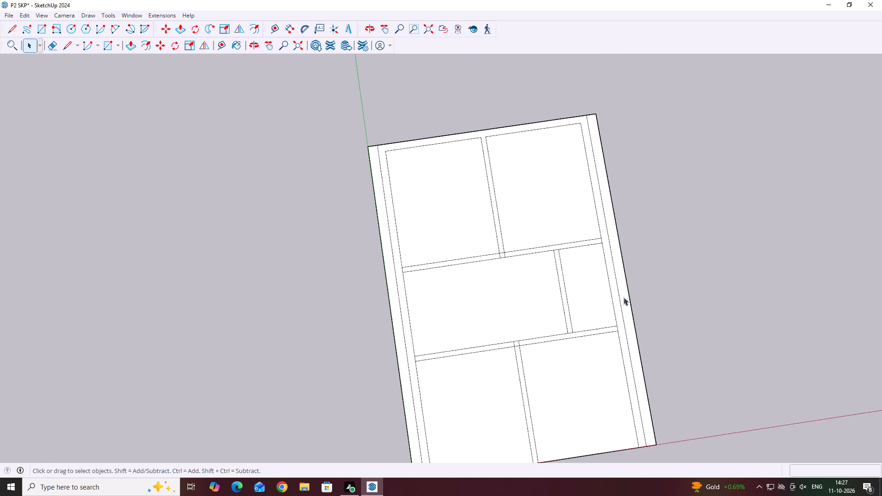
pyautogui.moveTo(650, 287); pyautogui.dragTo(591, 264, button='middle')
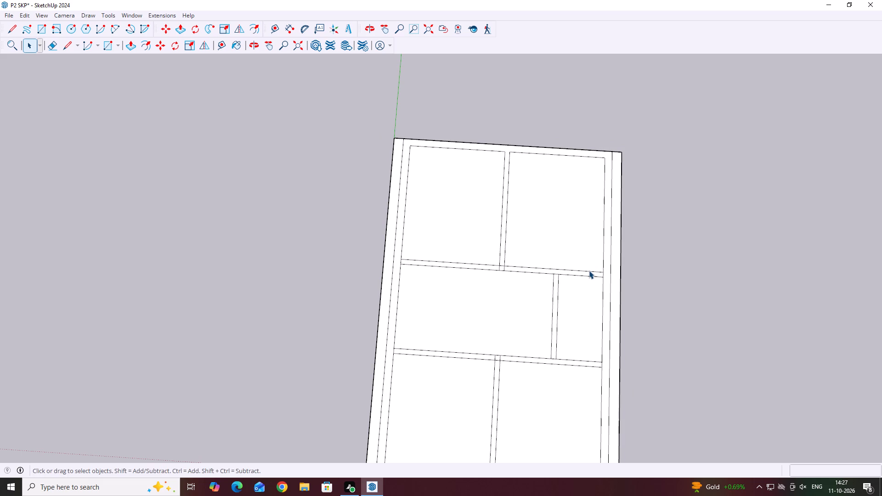
pyautogui.scroll(9, 359, 193)
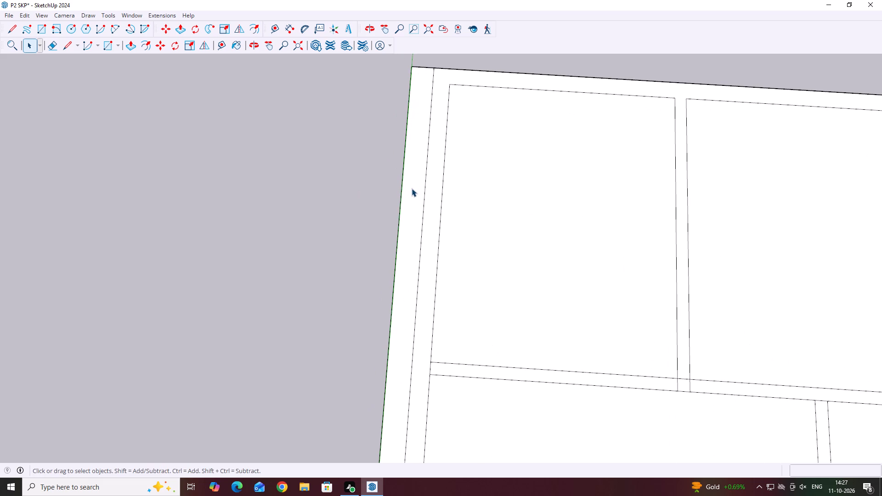
pyautogui.press('l')
pyautogui.scroll(-3, 437, 218)
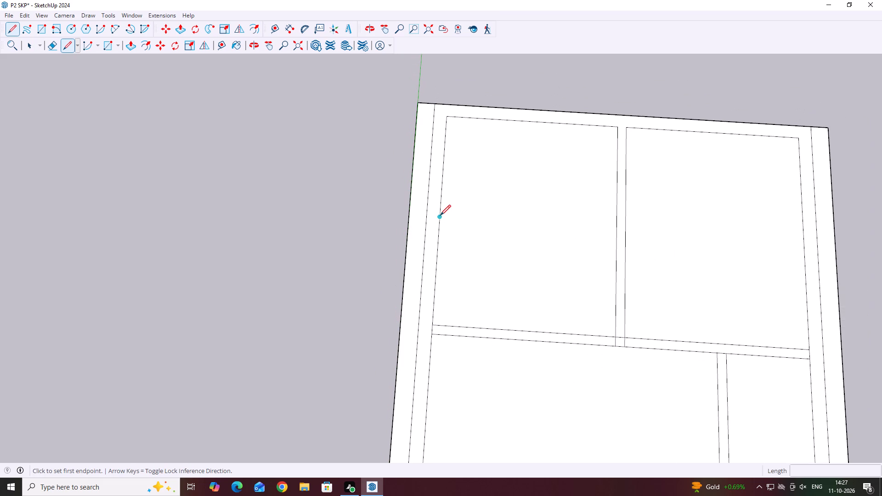
pyautogui.click(440, 215)
pyautogui.click(429, 212)
pyautogui.press('space')
# Copy the new cross-wall line 2' along the wall towards the red axis.
pyautogui.scroll(3, 431, 223)
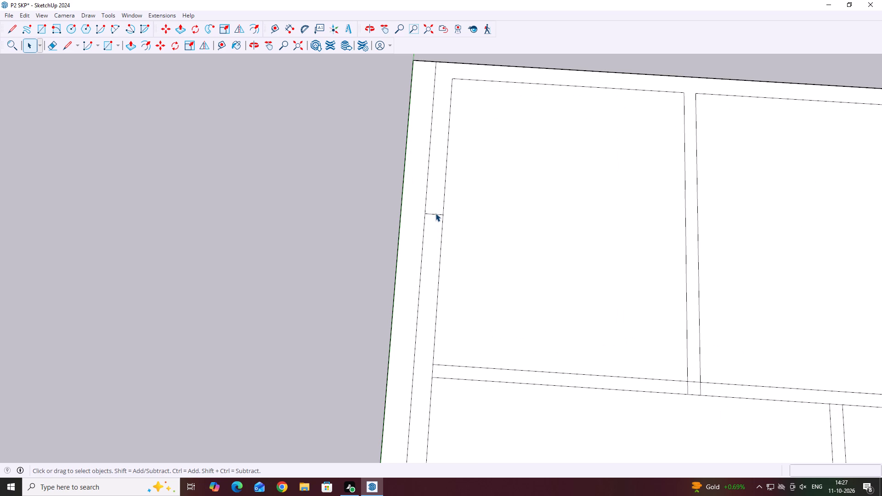
pyautogui.click(435, 213)
pyautogui.press('m')
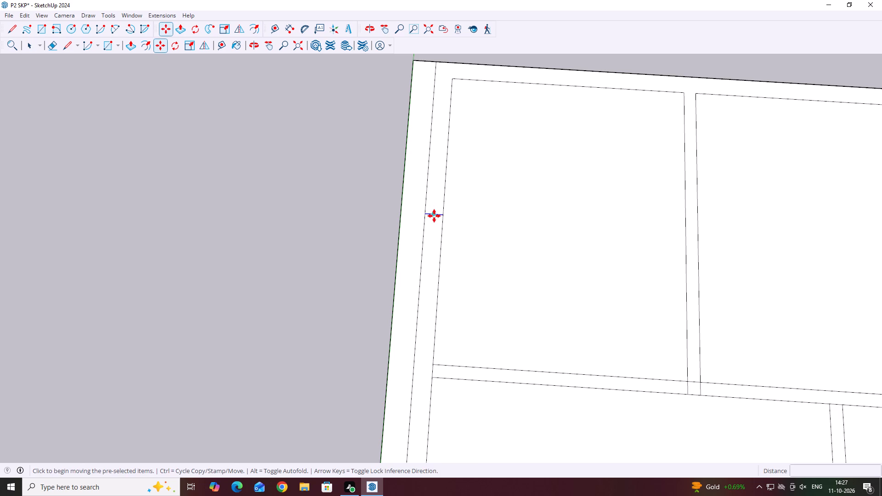
pyautogui.click(434, 214)
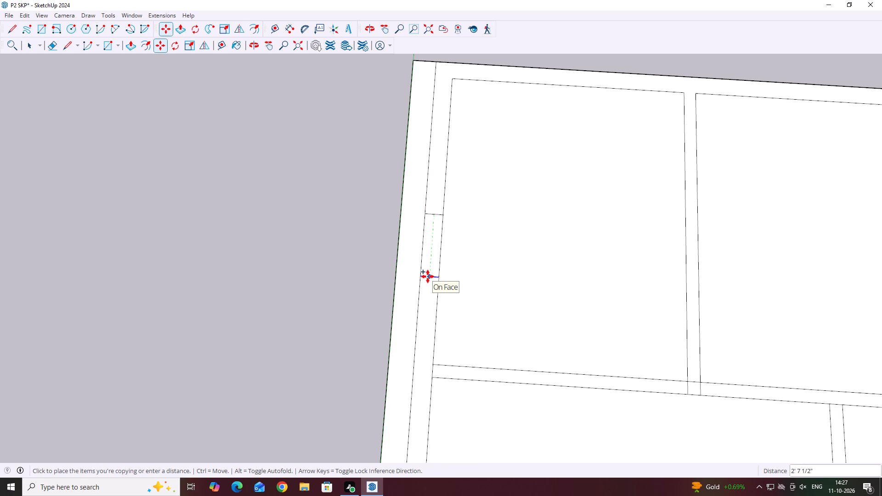
pyautogui.write("2'")
pyautogui.press('Return')
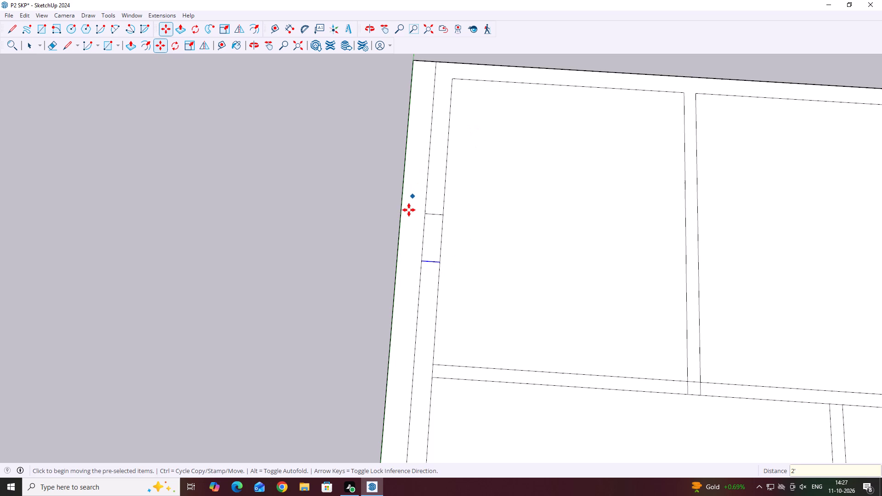
pyautogui.press('space')
# Move the original cross-wall line at the room's midpoint 2' along the wall away from the red axis.
pyautogui.scroll(8, 432, 224)
pyautogui.click(441, 208)
pyautogui.press('m')
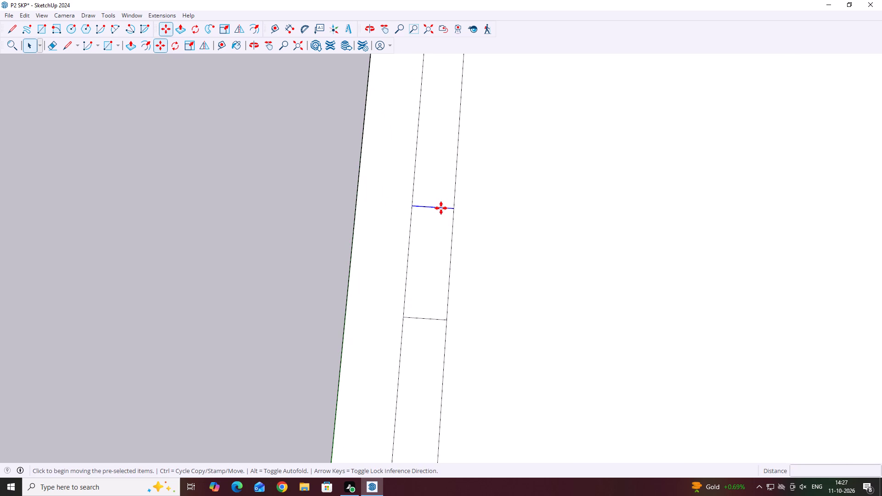
pyautogui.click(432, 207)
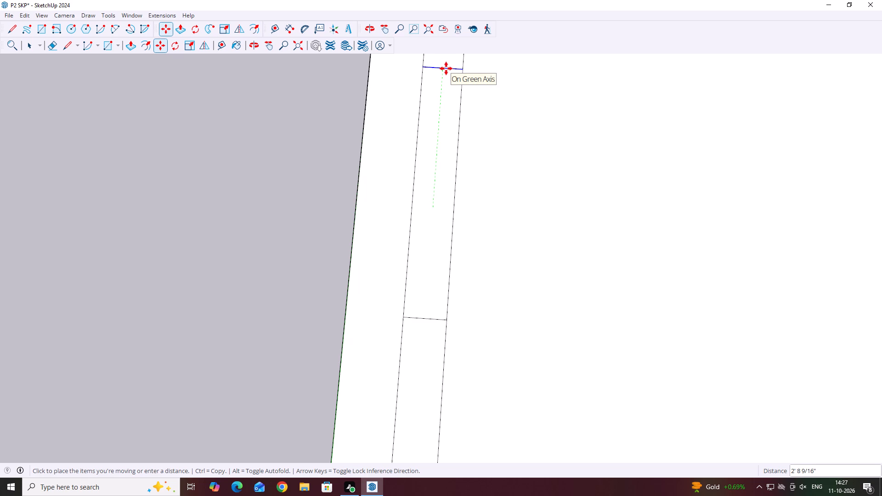
pyautogui.write("2'")
pyautogui.press('Return')
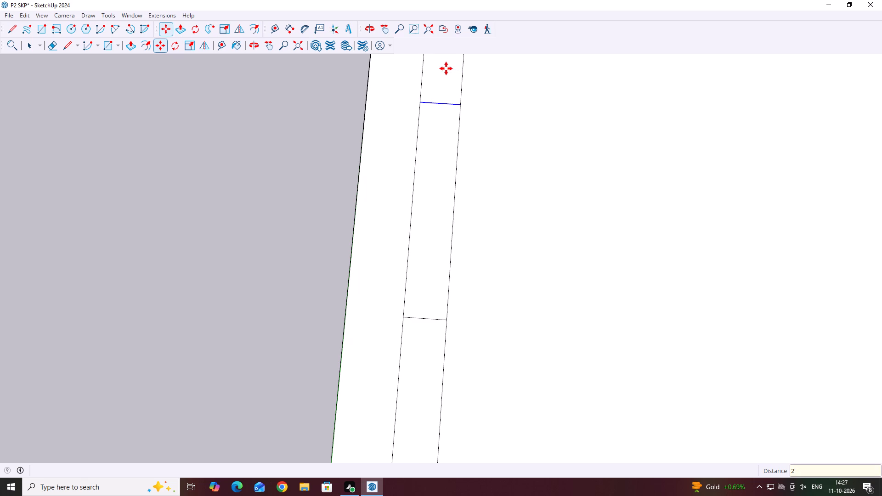
pyautogui.press('space')
# Draw a 4' line joining the midpoints of the two cross-wall lines, then clear the selection.
pyautogui.scroll(-5, 354, 151)
pyautogui.moveTo(467, 179); pyautogui.dragTo(491, 168, button='middle')
pyautogui.press('l')
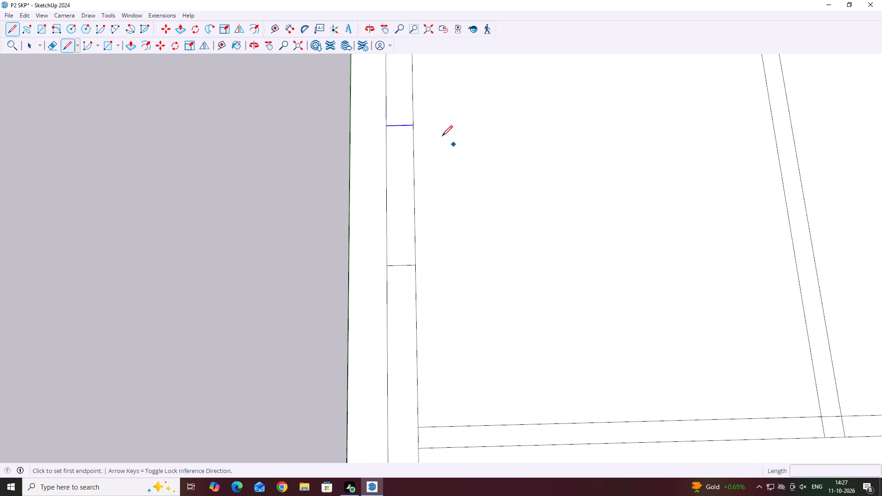
pyautogui.click(401, 123)
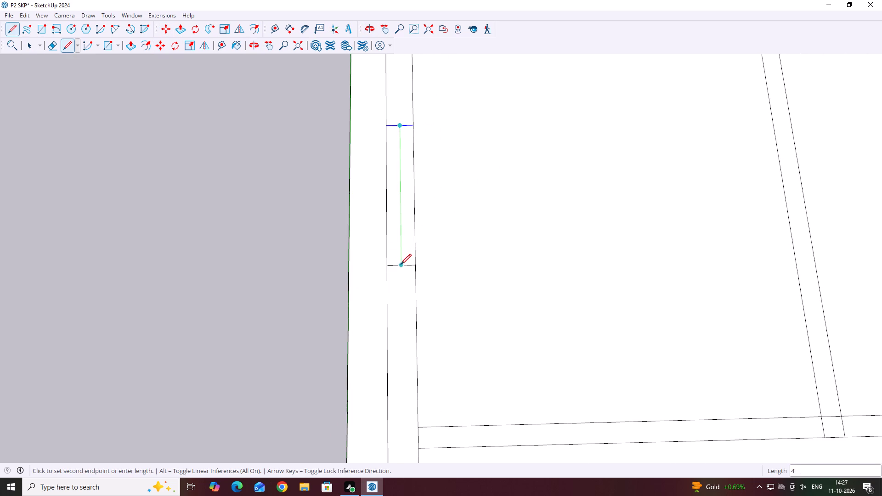
pyautogui.click(401, 265)
pyautogui.press('space')
pyautogui.click(278, 189)
# Draw a line across the opposite outer wall, at the midpoint of the inner wall line of the other room farther from the red axis.
pyautogui.scroll(-12, 357, 185)
pyautogui.moveTo(604, 208); pyautogui.dragTo(587, 193, button='middle')
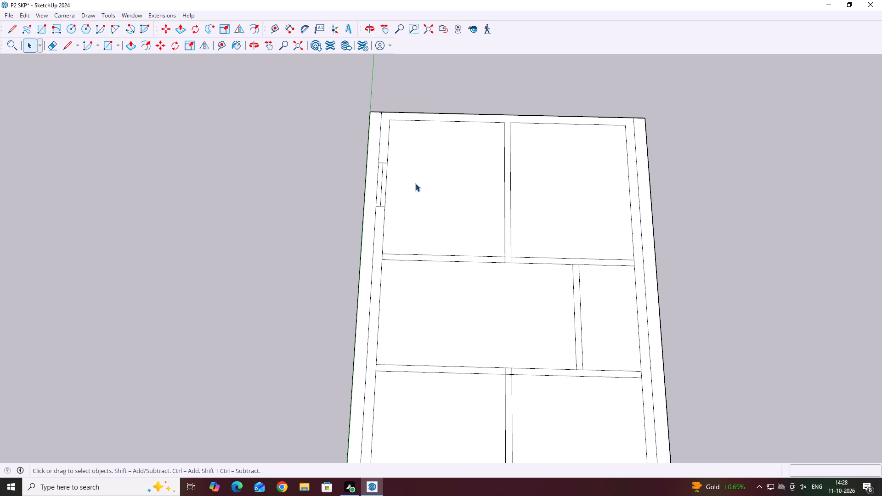
pyautogui.scroll(6, 415, 183)
pyautogui.moveTo(463, 175); pyautogui.dragTo(405, 168, button='middle')
pyautogui.scroll(-9, 343, 163)
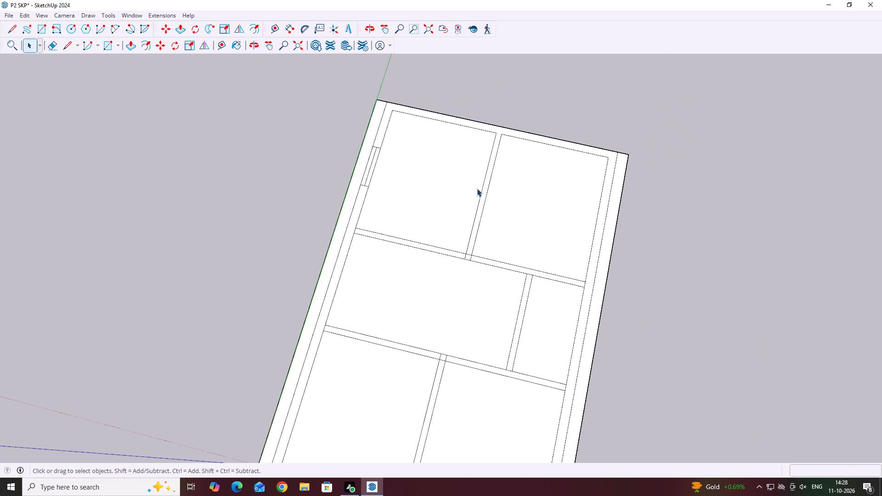
pyautogui.press('l')
pyautogui.scroll(2, 606, 230)
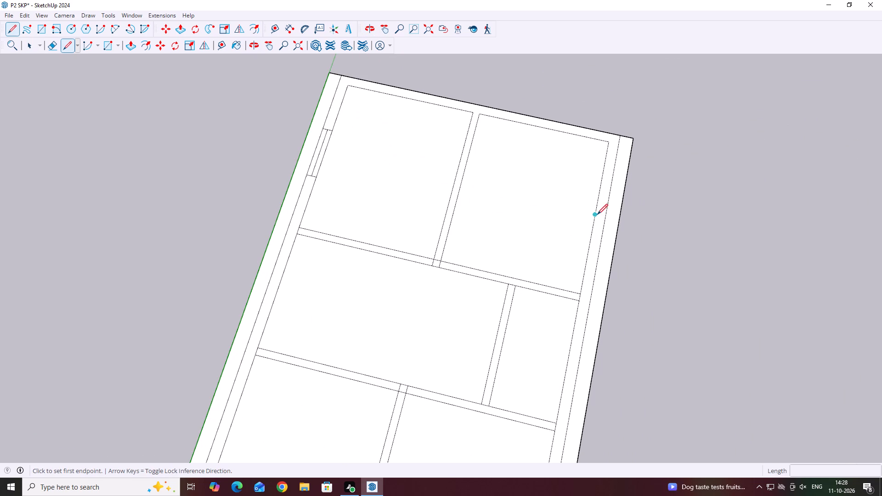
pyautogui.click(596, 212)
pyautogui.click(605, 216)
pyautogui.press('space')
# Copy the opposite wall's cross line 2' along the wall away from the red axis.
pyautogui.scroll(3, 597, 218)
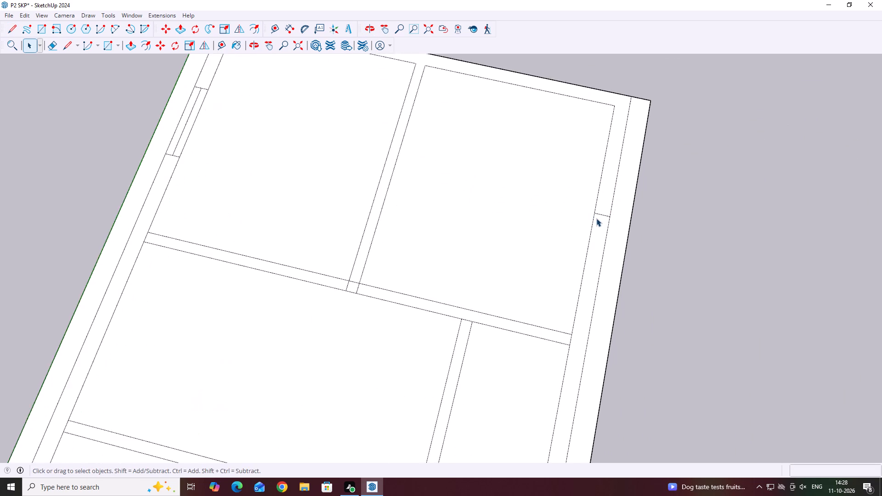
pyautogui.scroll(4, 596, 218)
pyautogui.click(607, 213)
pyautogui.press('m')
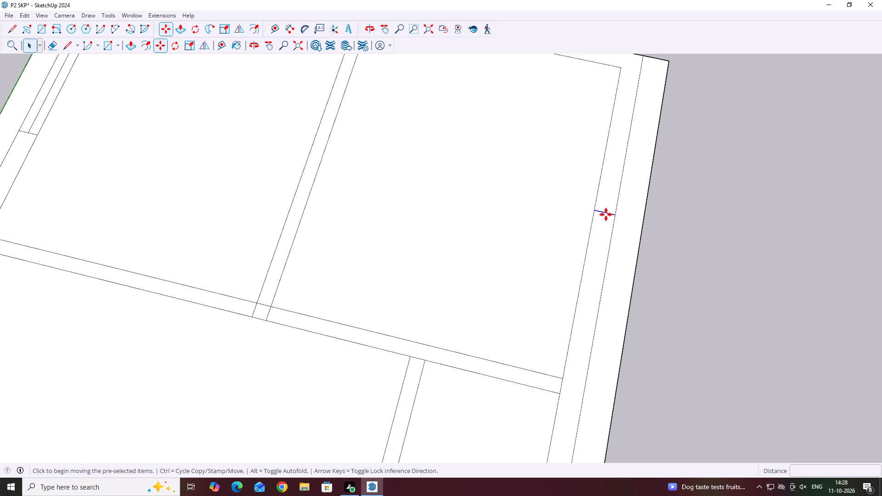
pyautogui.click(605, 212)
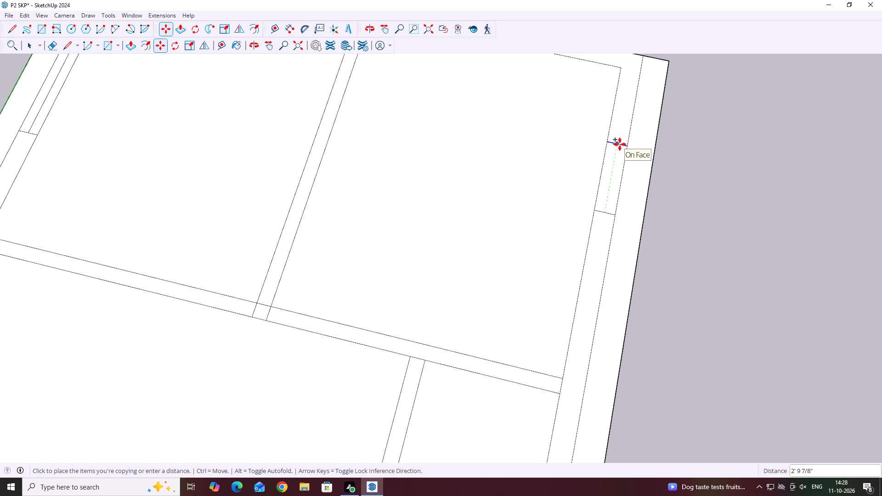
pyautogui.write("2'")
pyautogui.press('Return')
pyautogui.press('space')
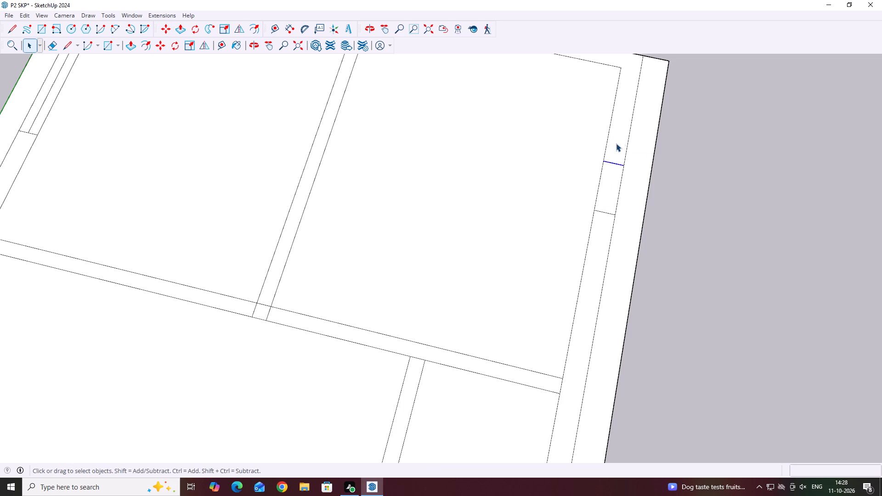
# Copy the same wall's original midpoint cross line 2' along the wall towards the red axis.
pyautogui.scroll(2, 589, 218)
pyautogui.click(603, 213)
pyautogui.scroll(2, 603, 213)
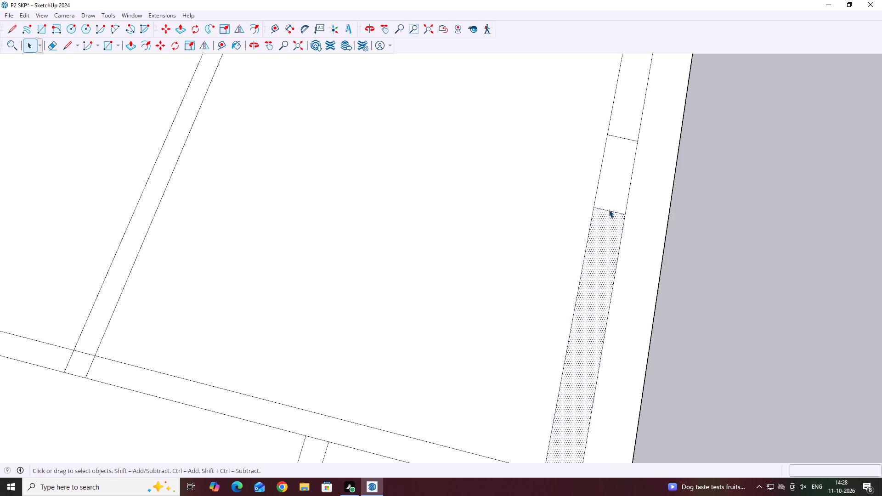
pyautogui.click(609, 209)
pyautogui.press('m')
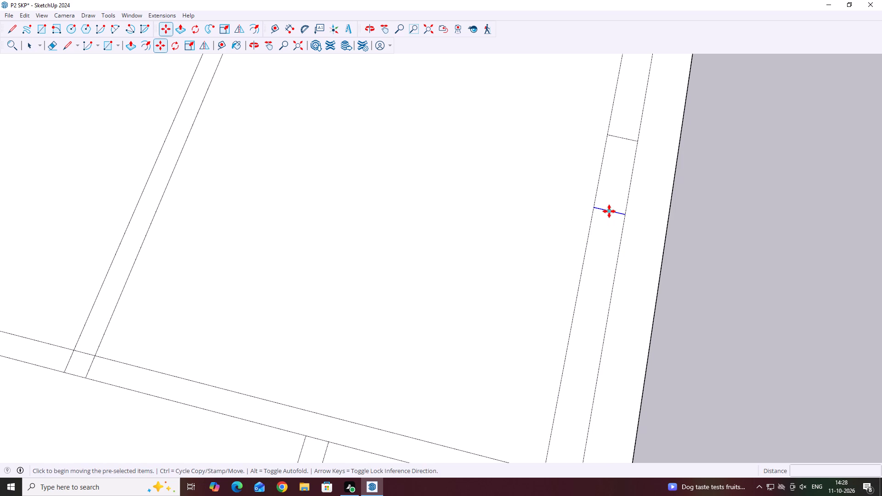
pyautogui.click(609, 210)
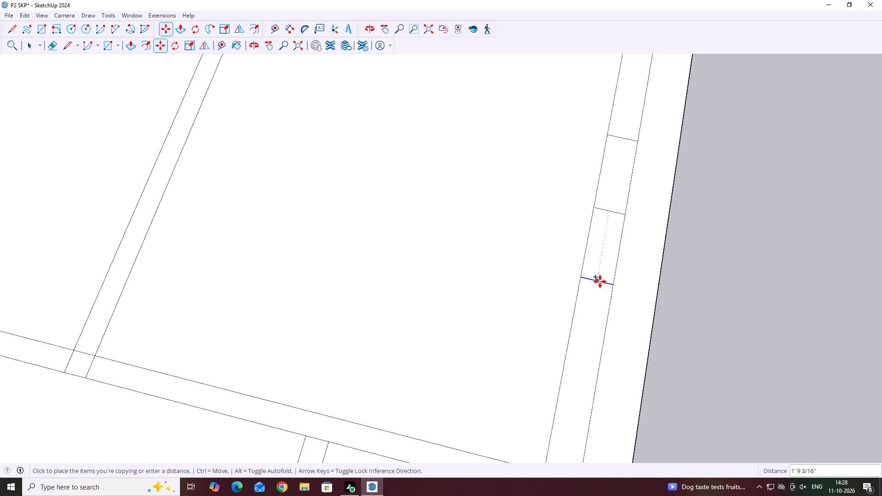
pyautogui.write("2'")
pyautogui.press('Return')
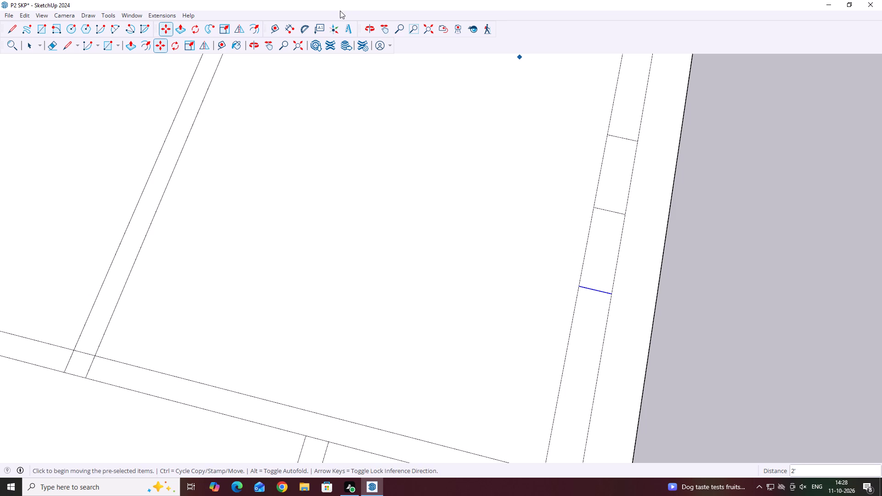
pyautogui.scroll(-1, 293, 26)
pyautogui.scroll(-9, 485, 106)
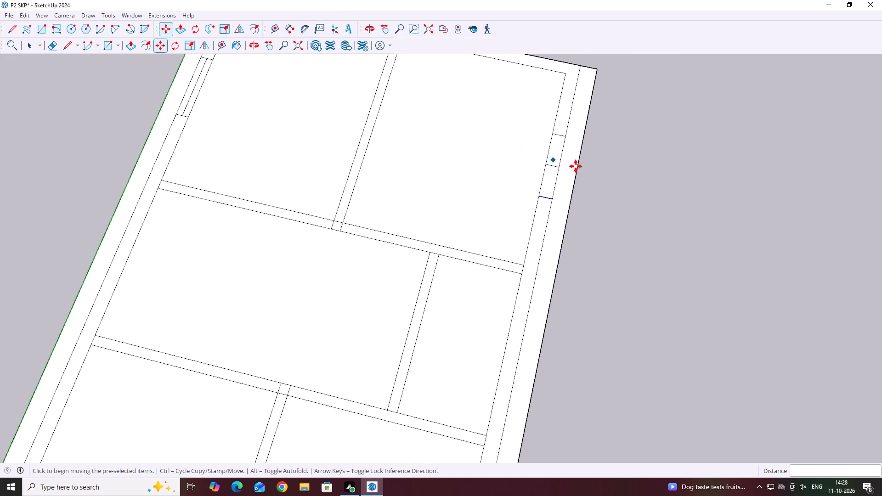
pyautogui.press('space')
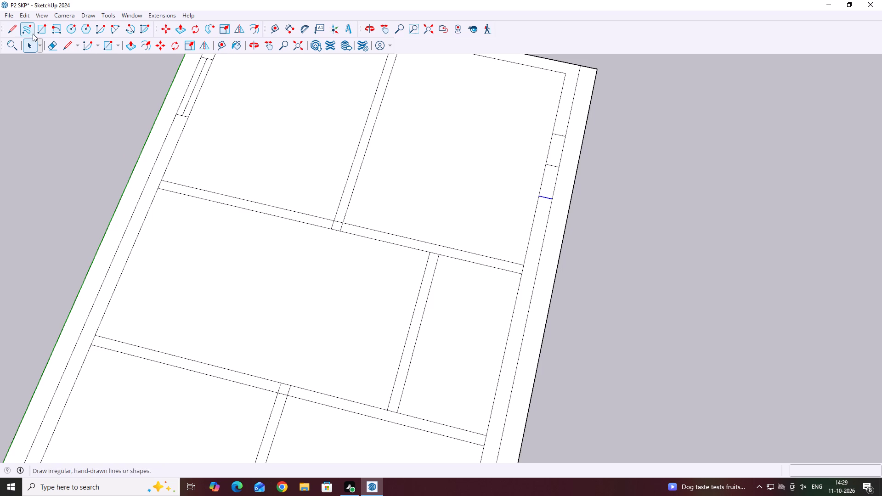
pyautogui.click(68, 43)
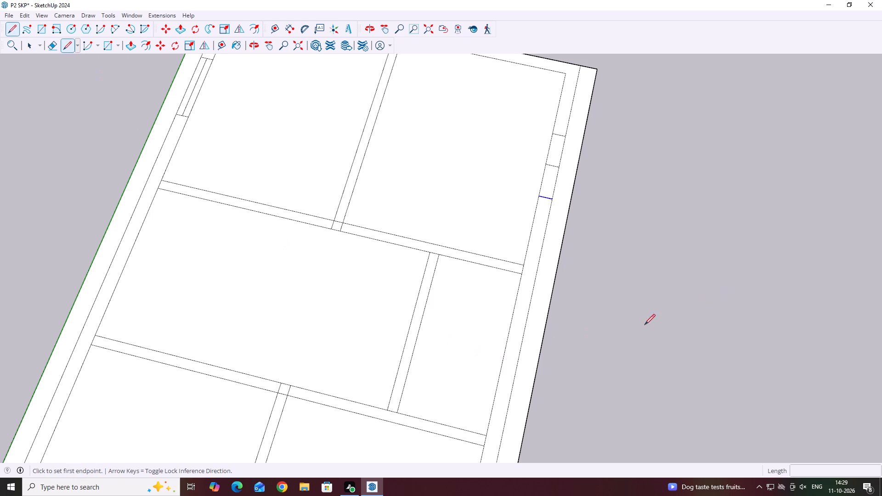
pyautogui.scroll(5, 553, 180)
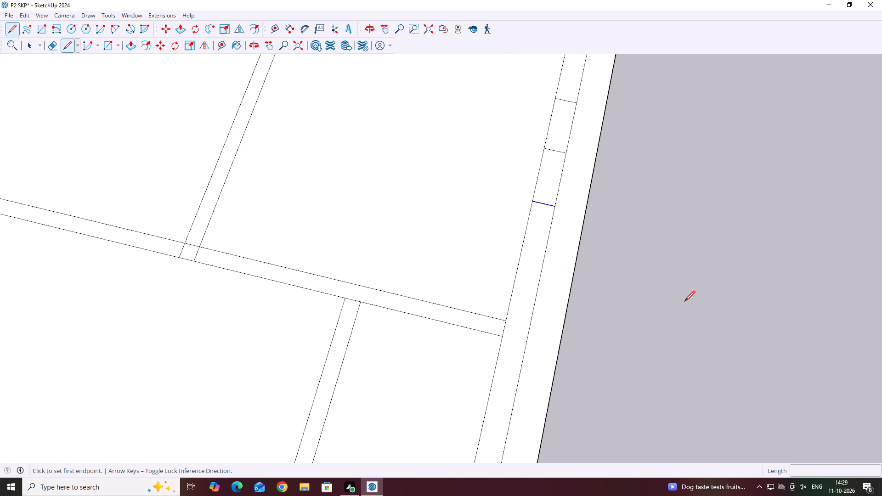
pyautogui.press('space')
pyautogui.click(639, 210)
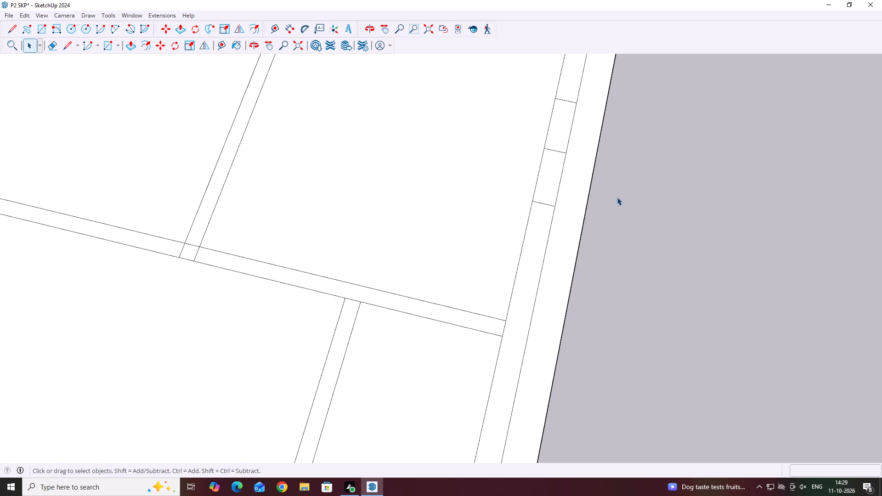
# Delete the original midpoint cross line between the two copied cross lines on the outer wall opposite the green axis.
pyautogui.scroll(1, 562, 158)
pyautogui.click(559, 152)
pyautogui.press('Delete')
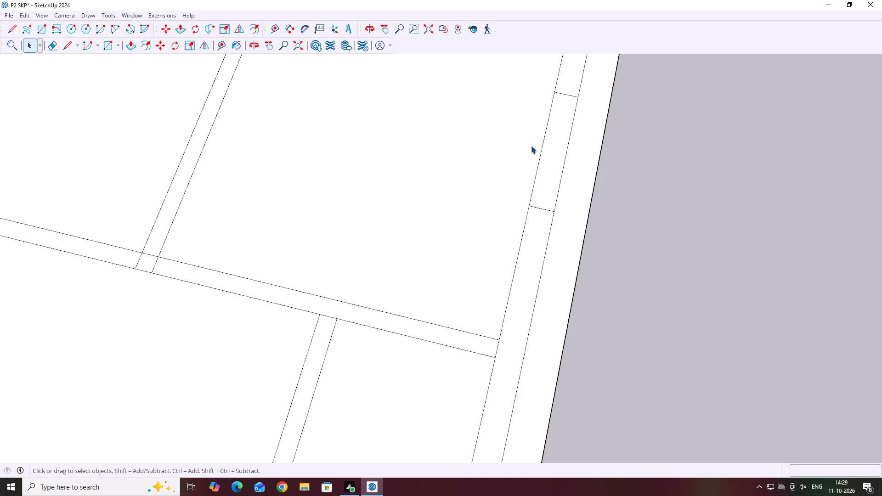
# Draw a 4' line joining the midpoints of the two remaining cross lines on that outer wall.
pyautogui.scroll(-3, 531, 146)
pyautogui.moveTo(561, 196); pyautogui.dragTo(621, 218, button='middle')
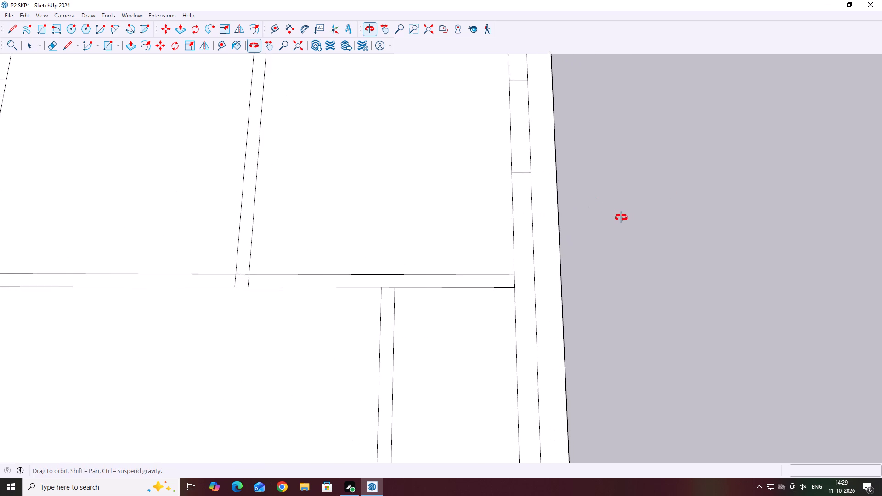
pyautogui.moveTo(621, 218); pyautogui.dragTo(581, 163, button='middle')
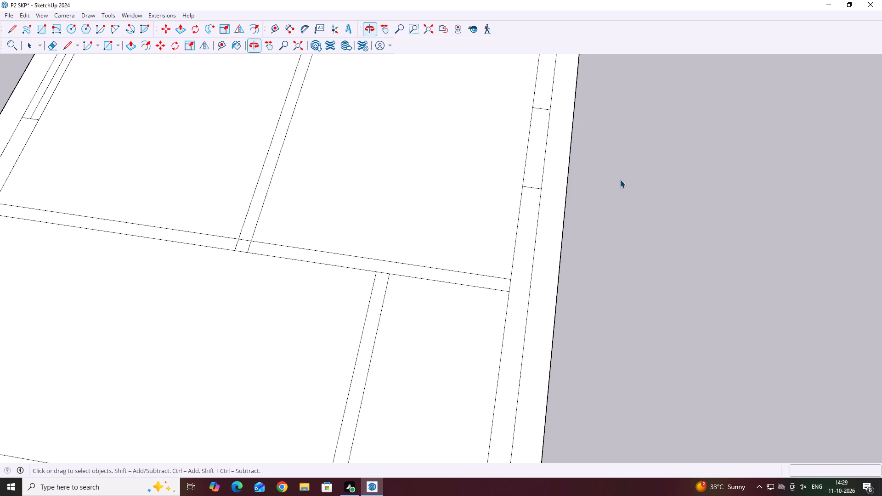
pyautogui.moveTo(611, 178); pyautogui.dragTo(559, 151, button='middle')
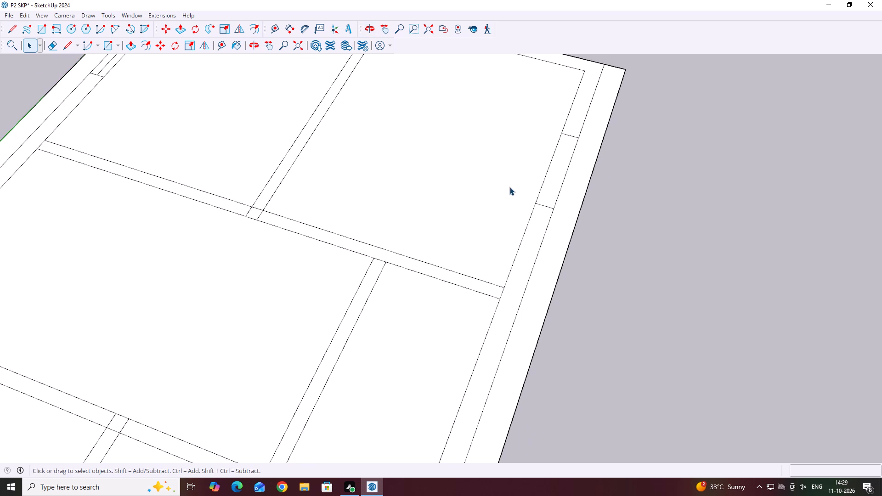
pyautogui.moveTo(559, 203); pyautogui.dragTo(582, 159, button='middle')
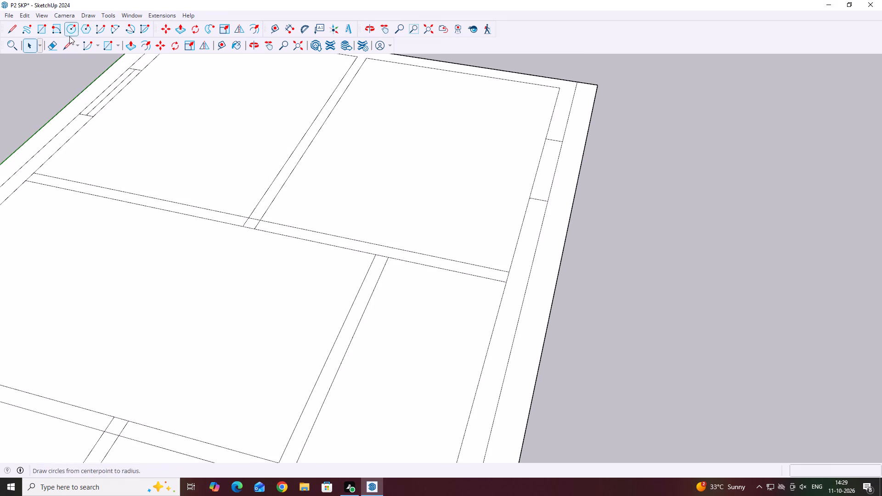
pyautogui.click(65, 43)
pyautogui.scroll(2, 557, 211)
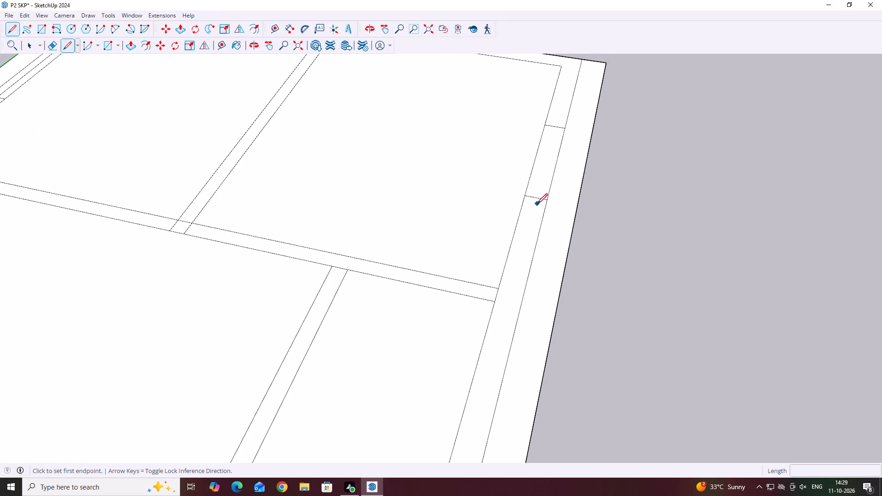
pyautogui.scroll(1, 538, 201)
pyautogui.click(536, 197)
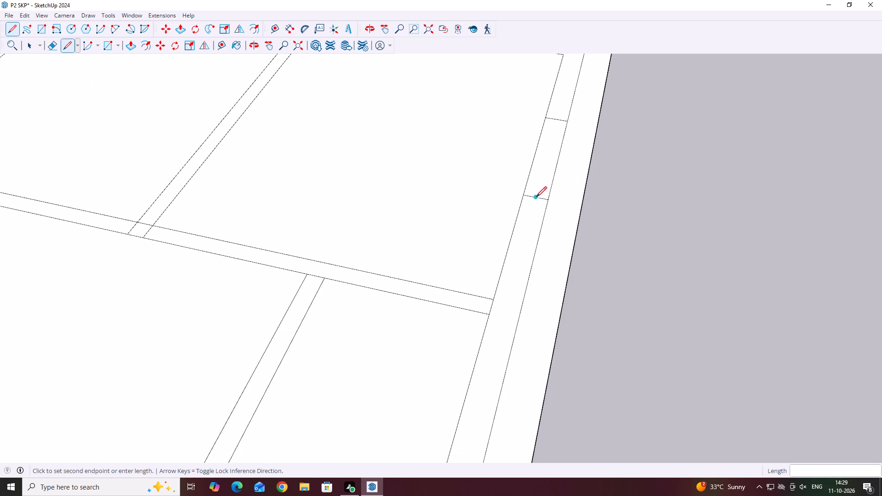
pyautogui.click(557, 121)
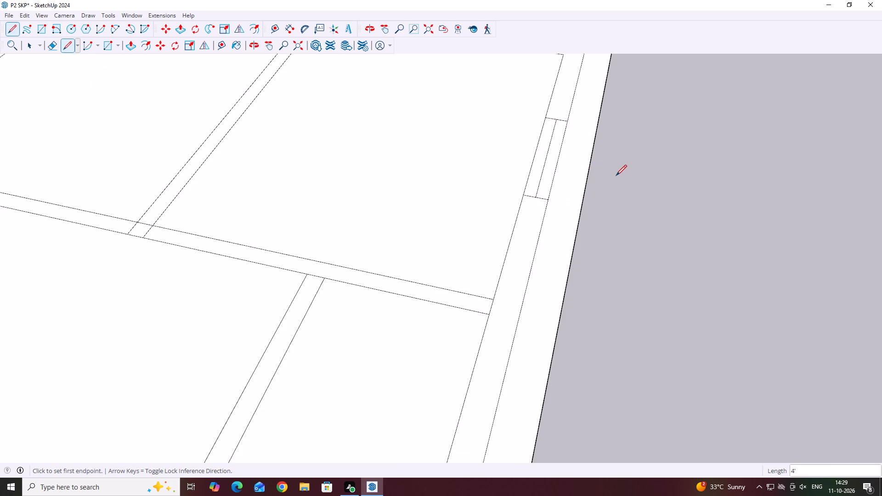
pyautogui.press('space')
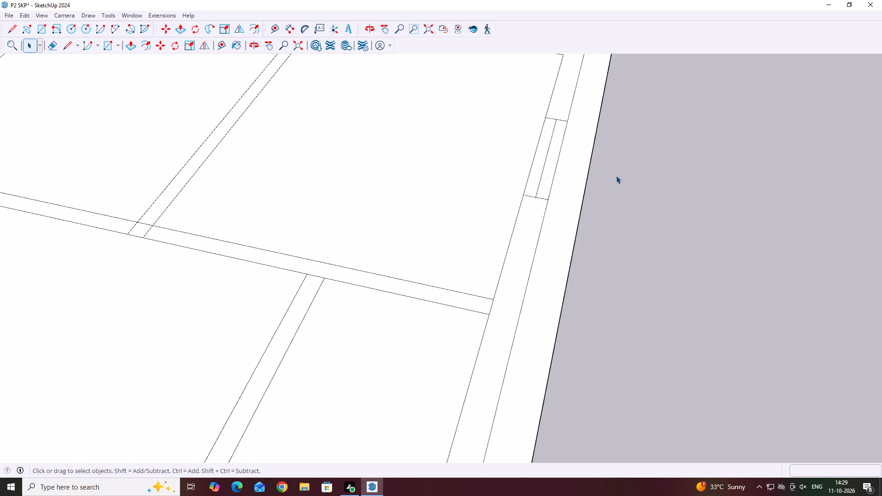
# Inspect the marked outer-wall openings and the junction where the partition between the two far rooms meets the cross wall.
pyautogui.scroll(2, 616, 175)
pyautogui.scroll(-4, 620, 219)
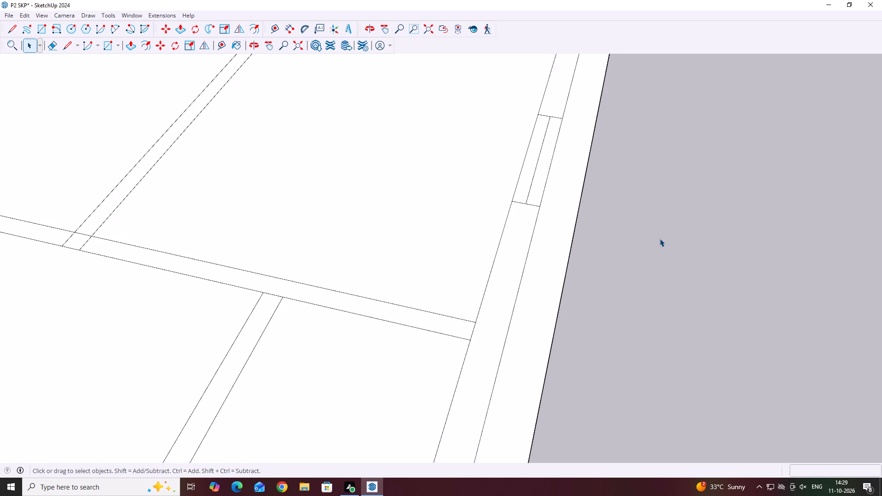
pyautogui.scroll(-8, 660, 238)
pyautogui.moveTo(385, 240); pyautogui.dragTo(393, 243, button='middle')
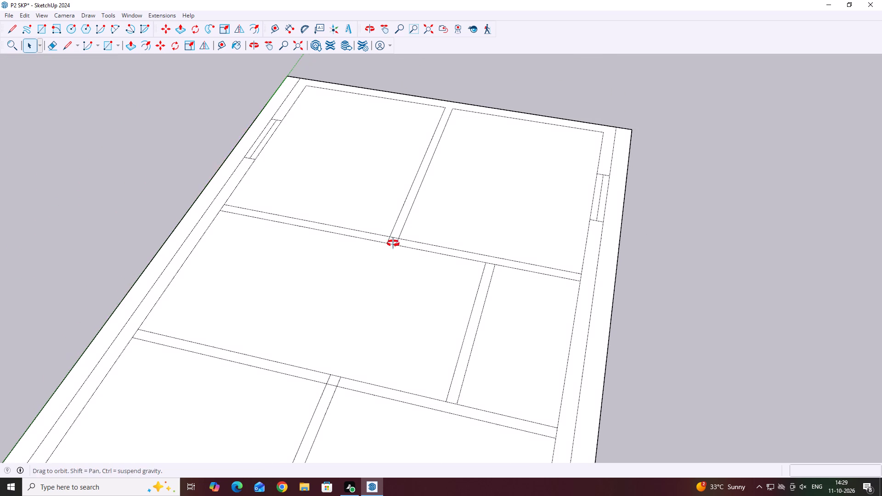
pyautogui.moveTo(393, 243); pyautogui.dragTo(418, 253, button='middle')
pyautogui.moveTo(643, 289); pyautogui.dragTo(642, 290, button='middle')
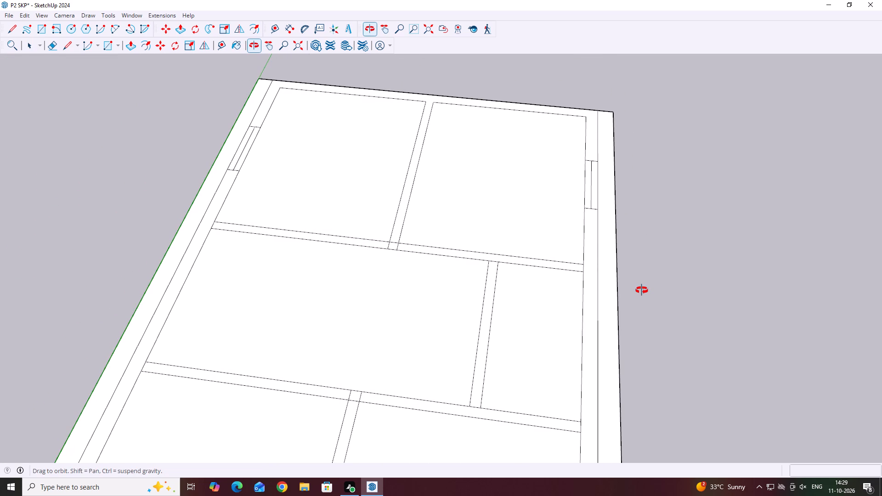
pyautogui.moveTo(642, 290); pyautogui.dragTo(637, 292, button='middle')
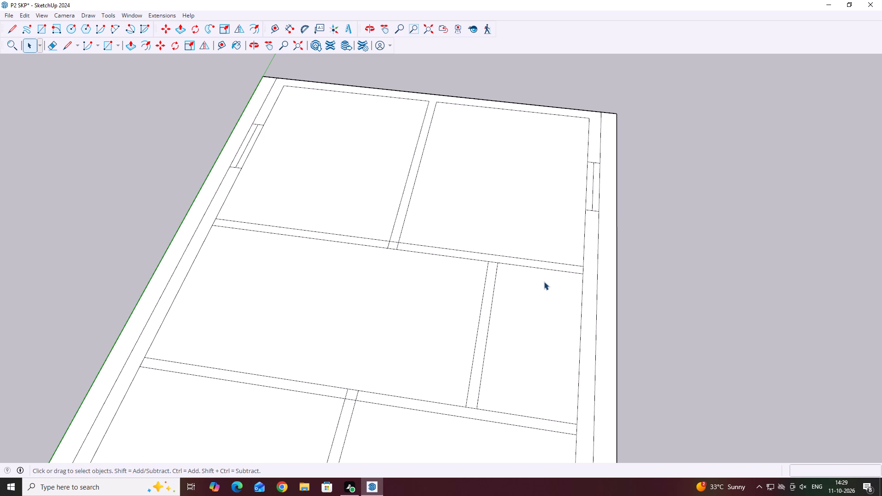
pyautogui.scroll(3, 481, 250)
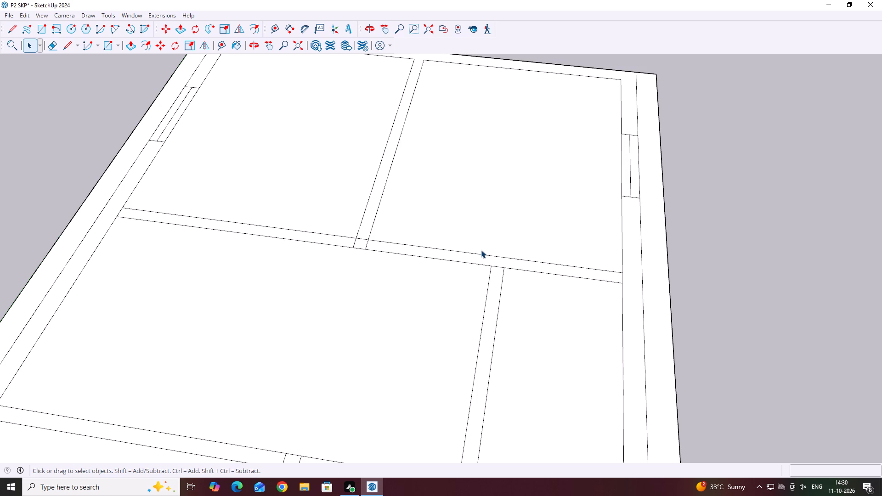
pyautogui.moveTo(395, 231); pyautogui.dragTo(394, 231, button='middle')
pyautogui.moveTo(394, 231); pyautogui.dragTo(480, 275, button='middle')
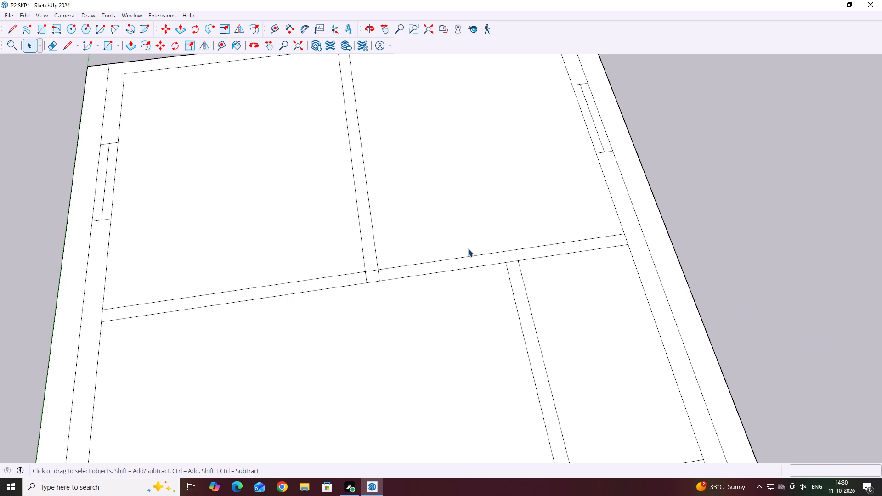
pyautogui.scroll(-5, 485, 175)
pyautogui.scroll(-4, 541, 239)
pyautogui.moveTo(630, 260); pyautogui.dragTo(617, 259, button='middle')
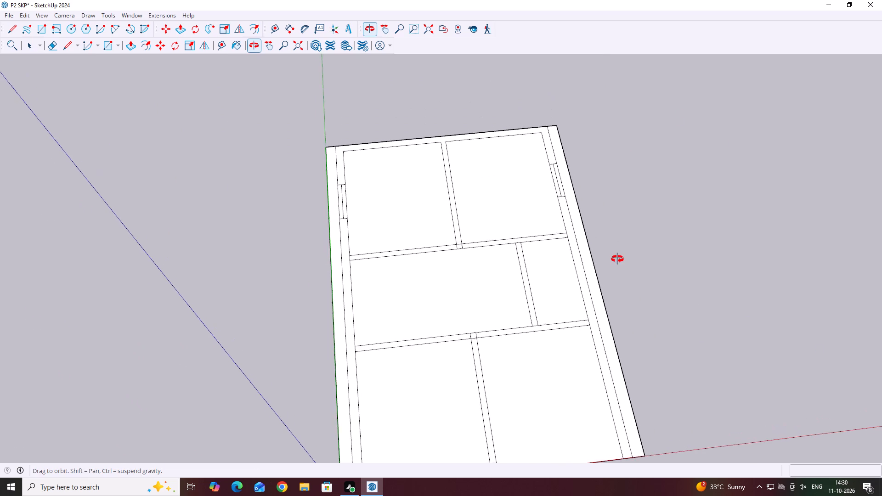
pyautogui.moveTo(617, 259); pyautogui.dragTo(614, 259, button='middle')
# Mark 4" along the cross wall from the far-room partition, away from the green axis, and draw a 6" line across the wall there.
pyautogui.scroll(10, 436, 246)
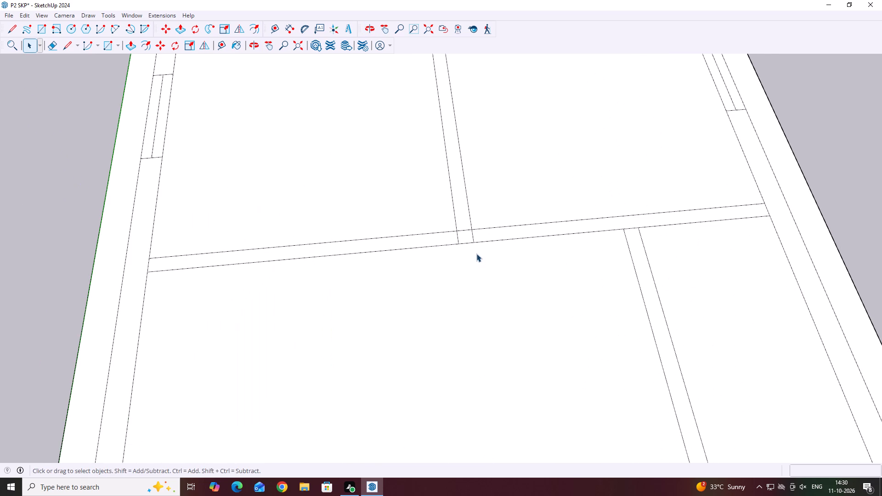
pyautogui.press('l')
pyautogui.scroll(4, 470, 260)
pyautogui.scroll(3, 483, 216)
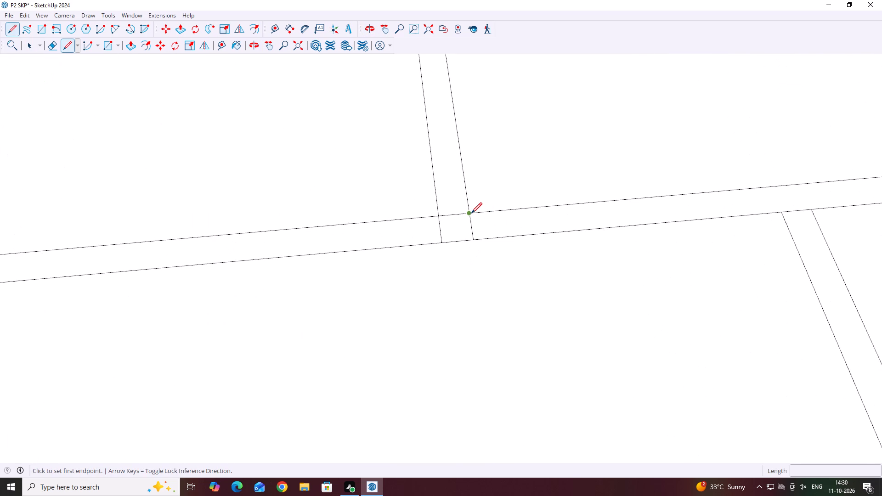
pyautogui.click(471, 213)
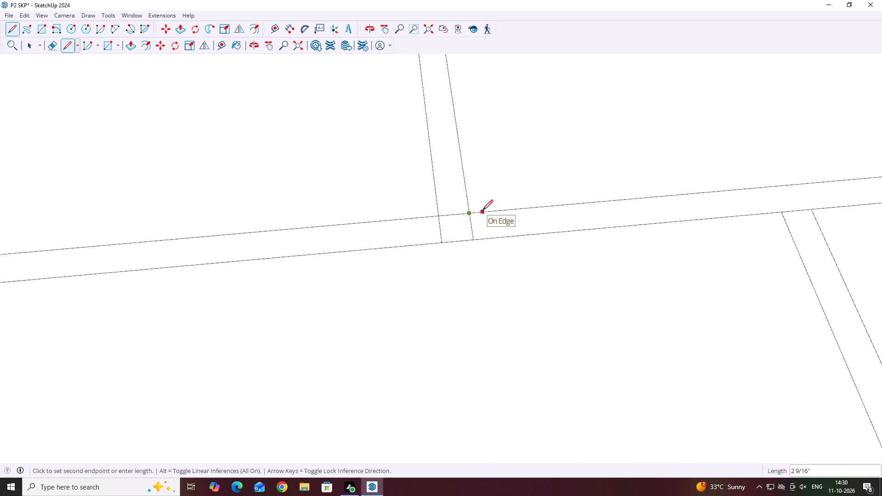
pyautogui.press('4')
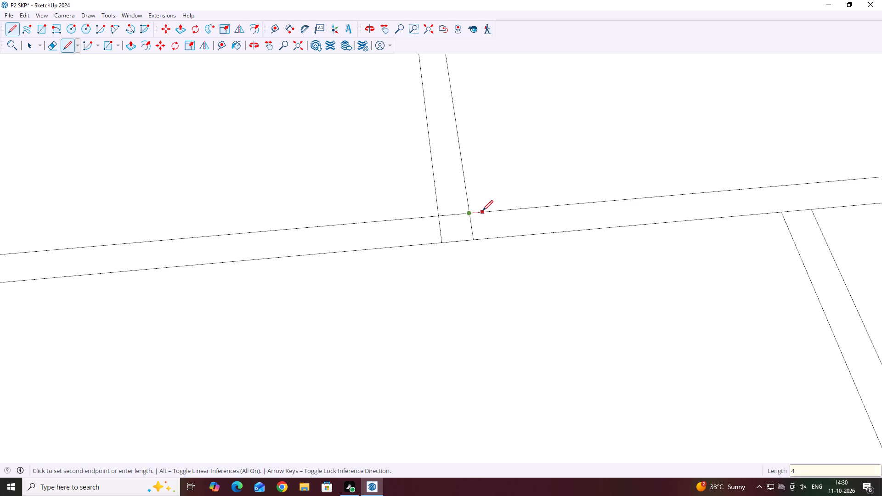
pyautogui.press('Return')
pyautogui.click(491, 212)
pyautogui.click(493, 237)
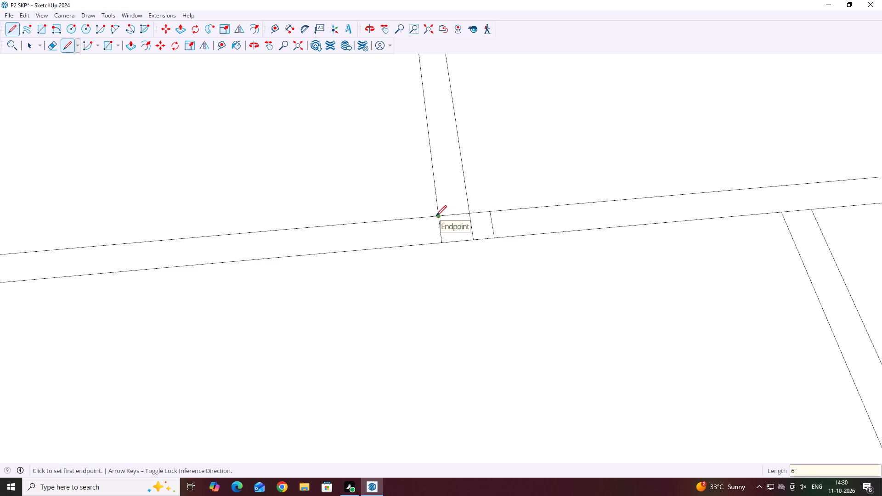
# Mark 4" along the cross wall from the partition's other face, towards the green axis, and draw a 6" line across the wall there.
pyautogui.click(436, 216)
pyautogui.click(418, 217)
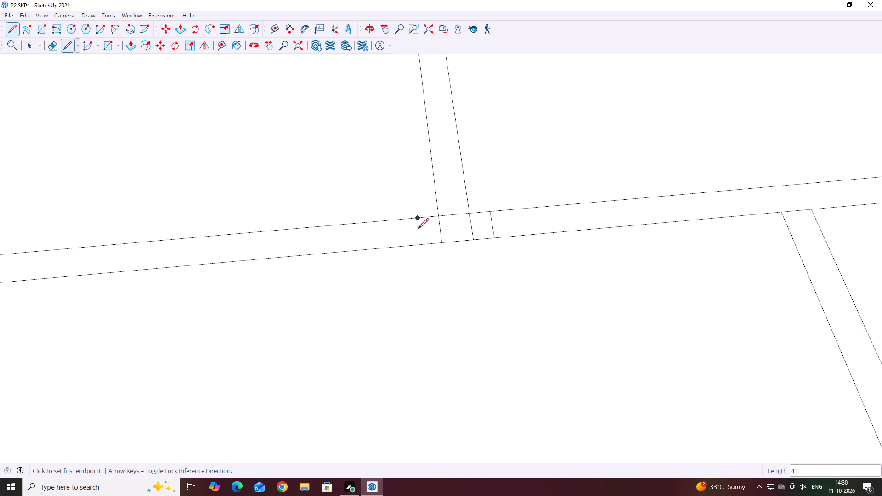
pyautogui.click(422, 245)
pyautogui.click(420, 218)
pyautogui.press('space')
# Erase the two partition line ends crossing the wall and the wall line segment between the partition's faces at the junction.
pyautogui.press('e')
pyautogui.scroll(6, 442, 230)
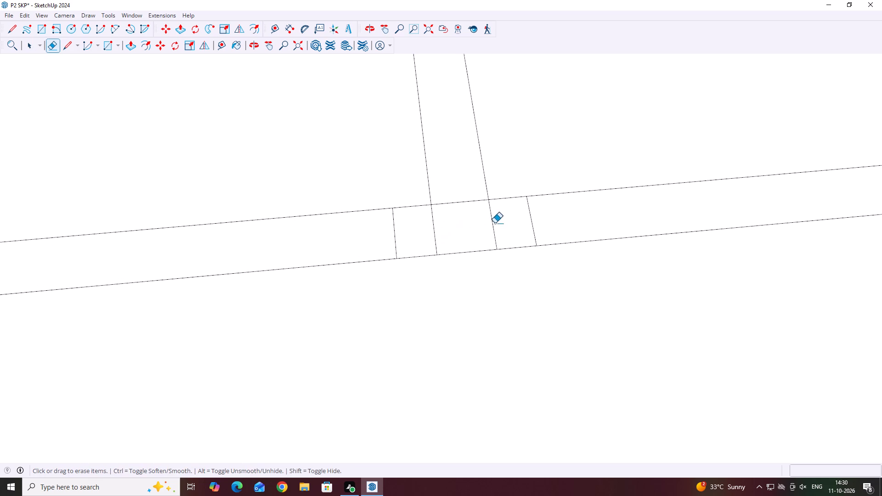
pyautogui.moveTo(498, 223); pyautogui.dragTo(429, 220)
pyautogui.moveTo(440, 213); pyautogui.dragTo(440, 213)
pyautogui.moveTo(440, 213); pyautogui.dragTo(449, 189)
pyautogui.press('space')
# Copy the 6" cross line on the partition's green-axis side 3' along the wall towards the green axis.
pyautogui.scroll(-20, 460, 233)
pyautogui.scroll(-2, 460, 233)
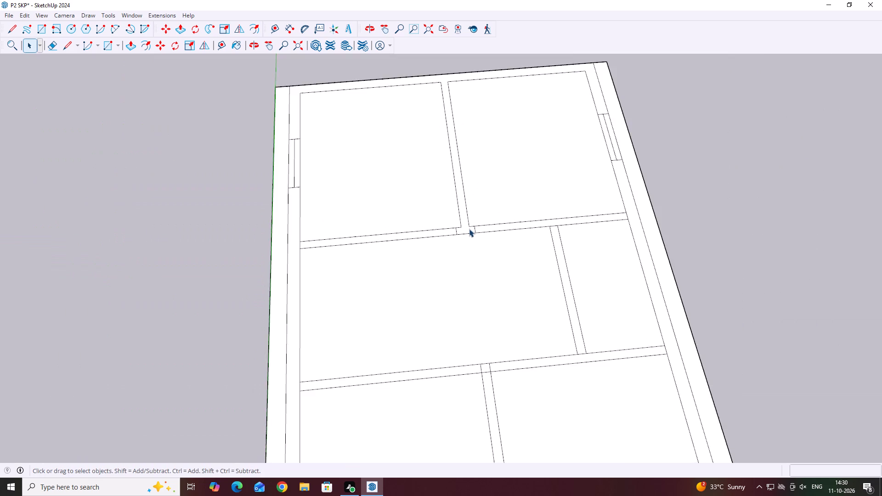
pyautogui.moveTo(596, 258); pyautogui.dragTo(590, 315, button='middle')
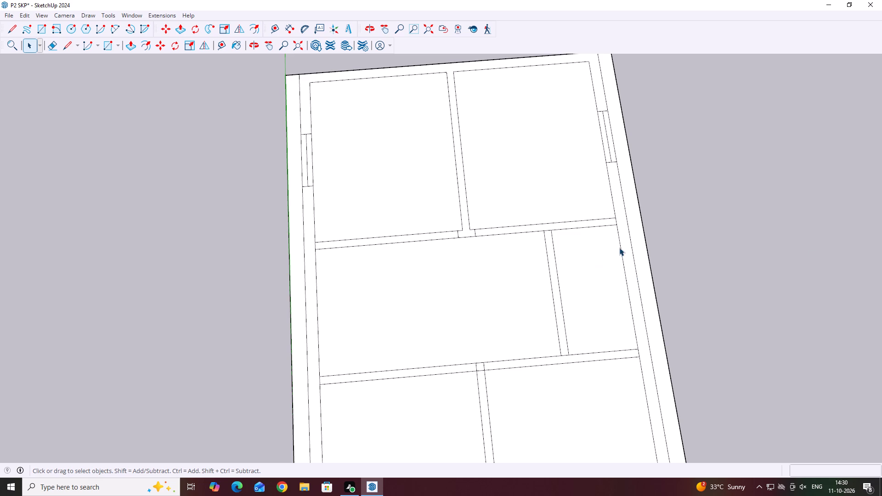
pyautogui.moveTo(512, 257); pyautogui.dragTo(491, 258, button='middle')
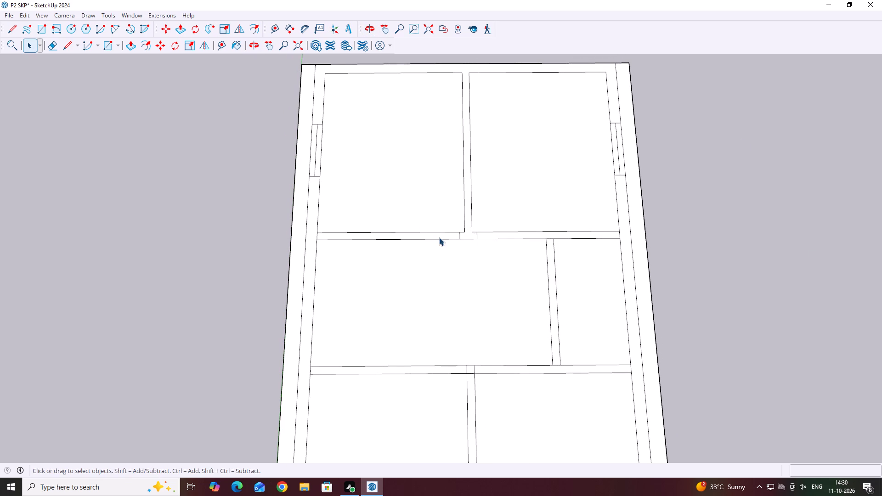
pyautogui.scroll(6, 469, 240)
pyautogui.click(456, 231)
pyautogui.scroll(8, 456, 231)
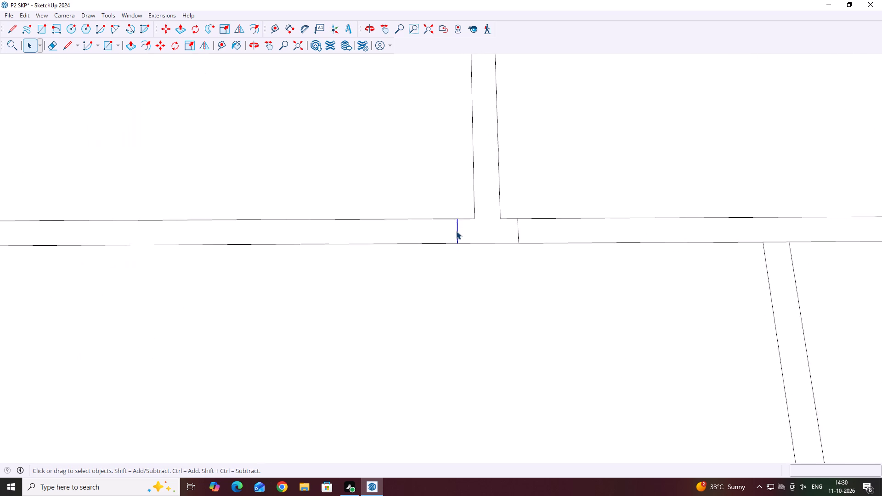
pyautogui.scroll(2, 456, 231)
pyautogui.press('m')
pyautogui.click(458, 230)
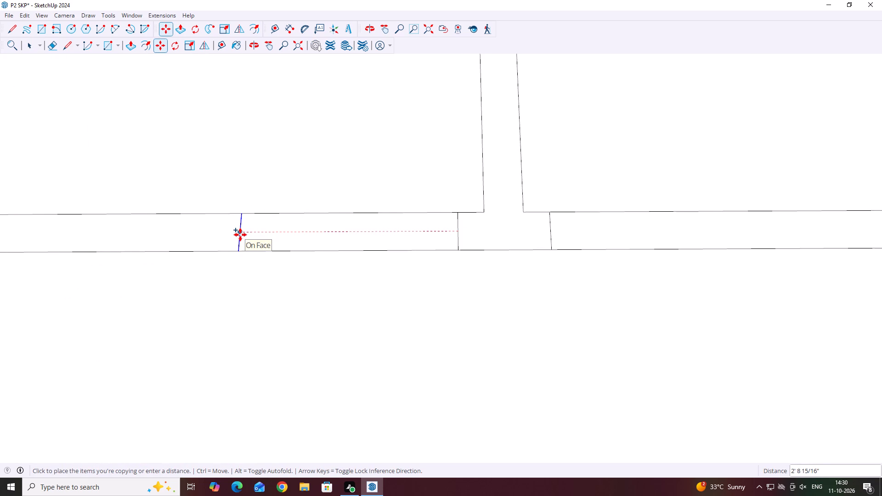
pyautogui.write("3'")
pyautogui.press('Return')
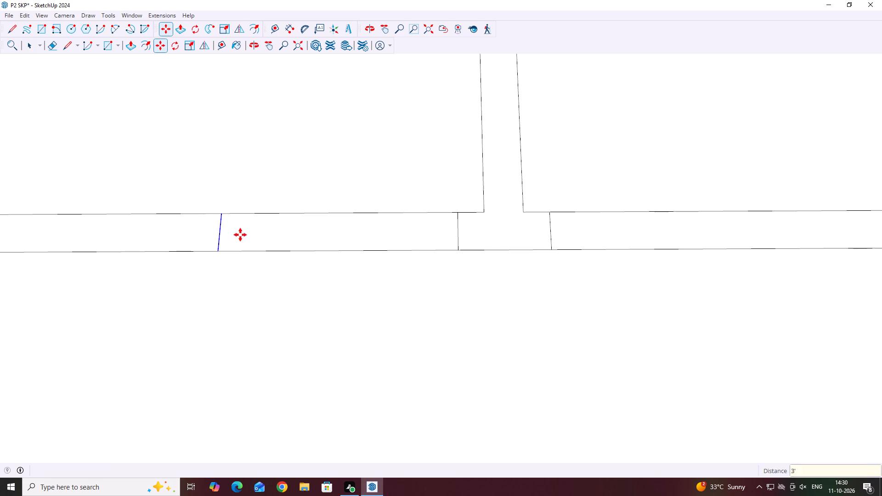
pyautogui.press('space')
# Copy the 6" cross line on the partition's side away from the green axis 3' along the cross wall, away from the partition.
pyautogui.scroll(3, 551, 243)
pyautogui.click(553, 238)
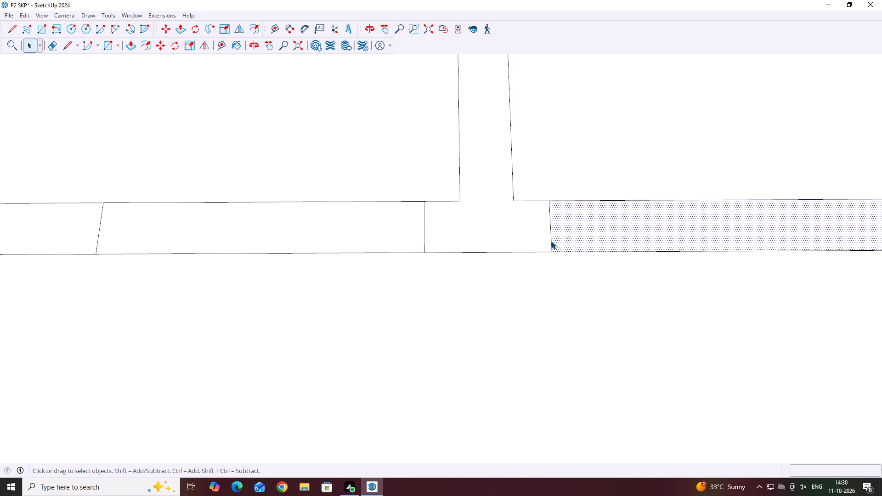
pyautogui.click(551, 241)
pyautogui.moveTo(561, 254); pyautogui.dragTo(492, 237, button='middle')
pyautogui.press('m')
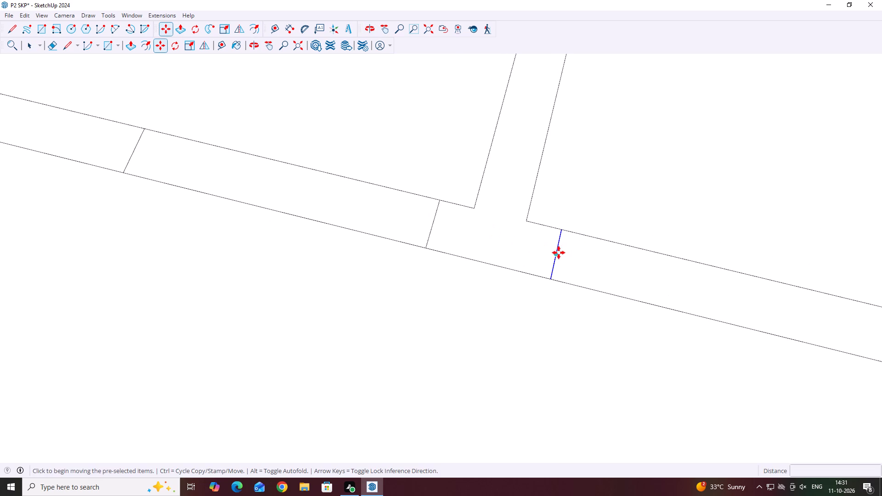
pyautogui.click(555, 251)
pyautogui.scroll(-5, 558, 248)
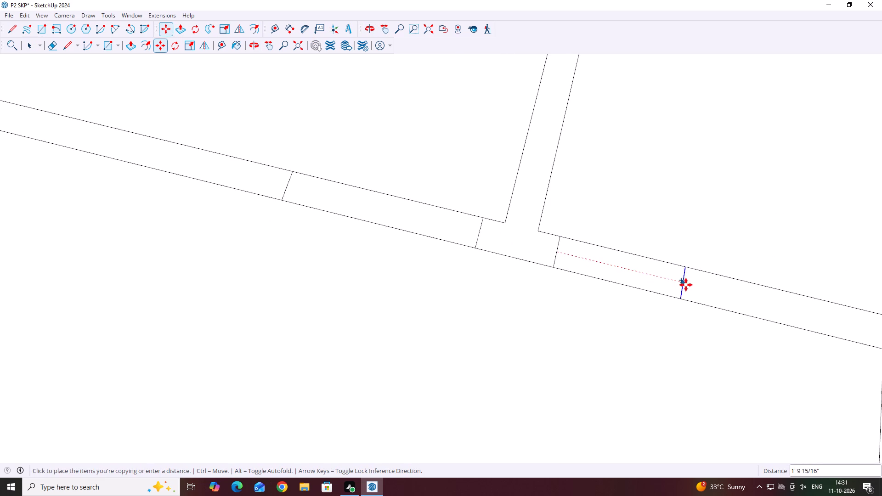
pyautogui.write("3'")
pyautogui.press('Return')
pyautogui.press('space')
pyautogui.scroll(-5, 587, 277)
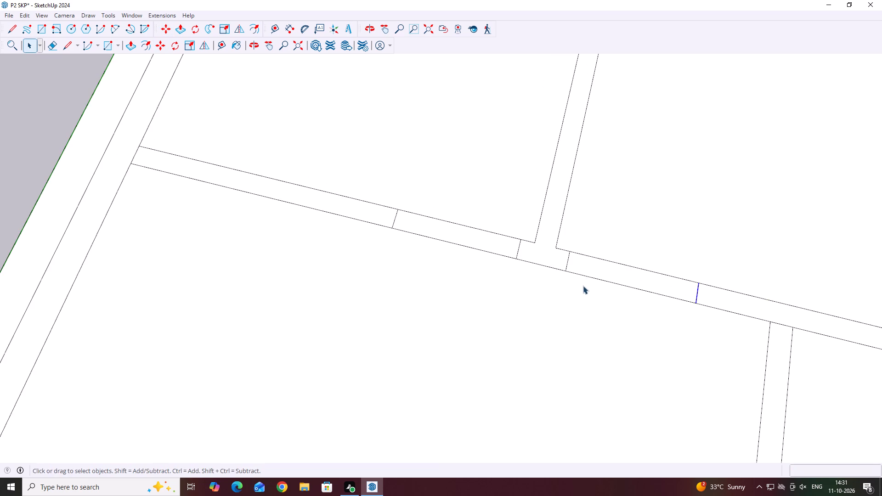
pyautogui.click(567, 298)
# Move the cross line nearest the green axis 4" along the cross wall towards the partition.
pyautogui.scroll(-6, 360, 247)
pyautogui.moveTo(544, 269); pyautogui.dragTo(608, 282, button='middle')
pyautogui.scroll(4, 494, 247)
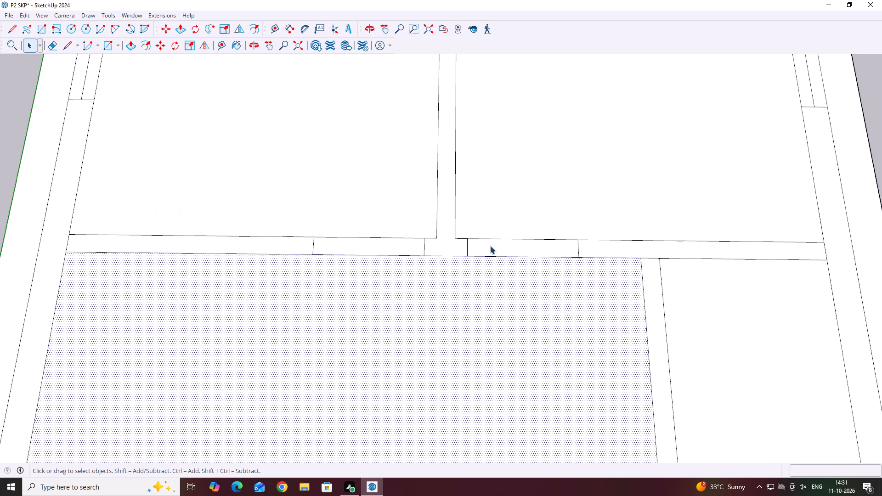
pyautogui.scroll(7, 278, 254)
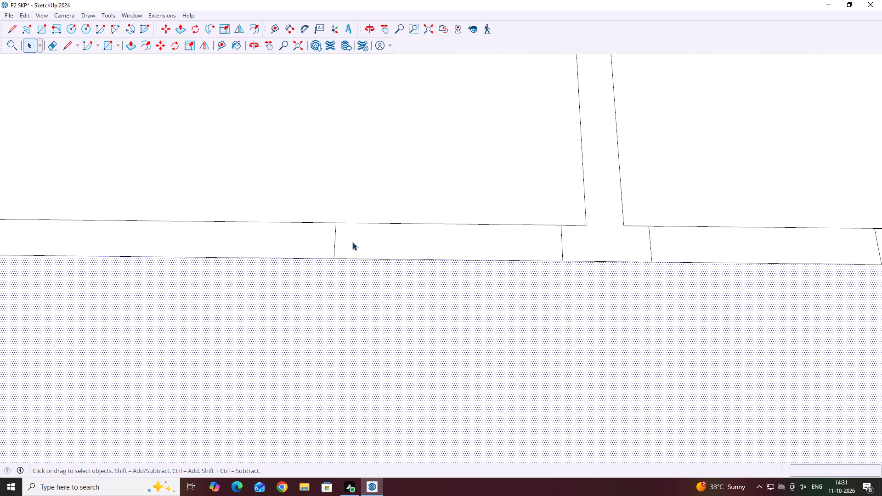
pyautogui.click(334, 247)
pyautogui.scroll(3, 334, 247)
pyautogui.press('m')
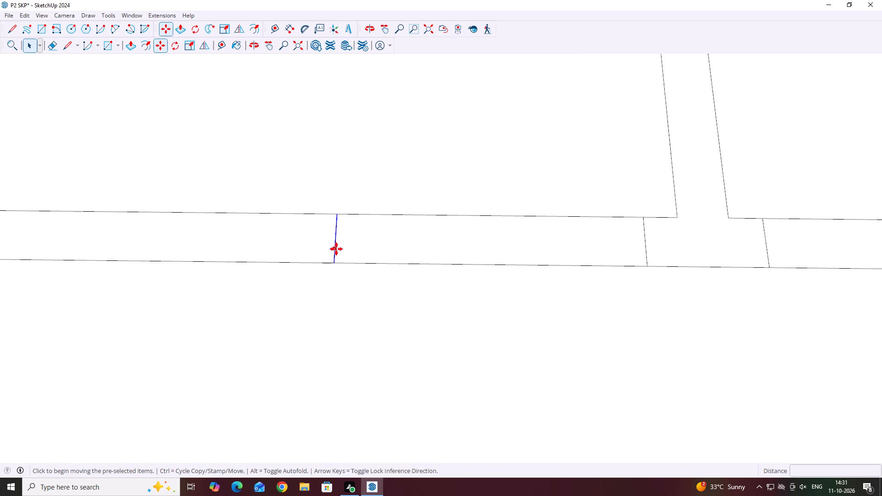
pyautogui.click(336, 239)
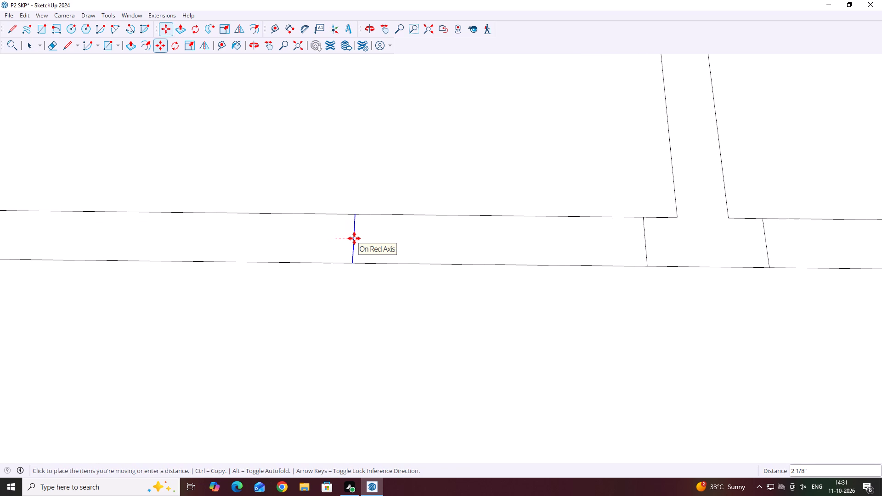
pyautogui.press('4')
pyautogui.press('Return')
pyautogui.press('space')
pyautogui.scroll(-19, 469, 163)
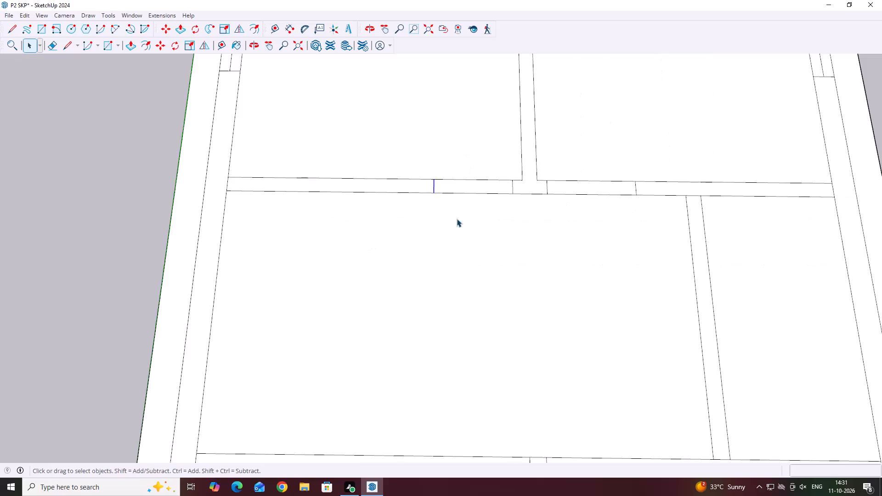
pyautogui.scroll(-9, 457, 219)
pyautogui.click(752, 204)
# Erase the cross wall's face lines between both pairs of cross lines to open doorways on either side of the partition.
pyautogui.scroll(5, 494, 181)
pyautogui.press('e')
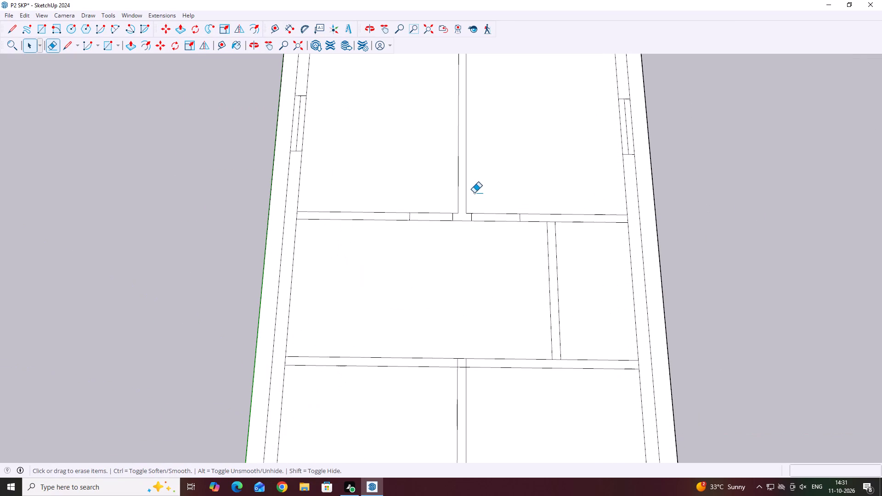
pyautogui.scroll(8, 452, 220)
pyautogui.moveTo(418, 235); pyautogui.dragTo(435, 166)
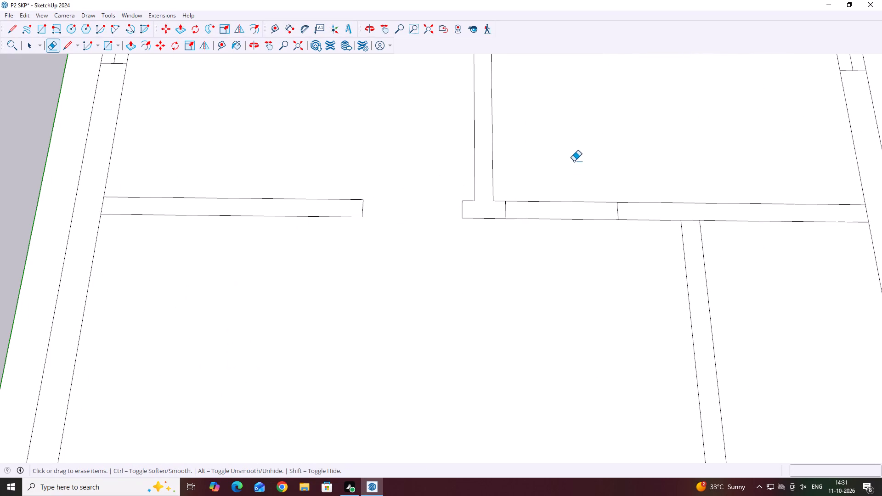
pyautogui.moveTo(574, 161); pyautogui.dragTo(556, 228)
pyautogui.scroll(-7, 432, 173)
pyautogui.press('Escape')
pyautogui.scroll(-7, 583, 188)
pyautogui.press('space')
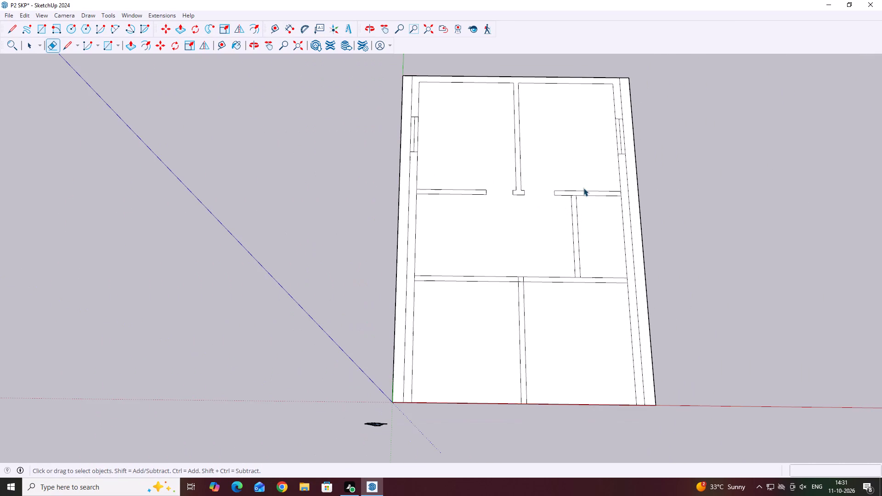
# Delete the short wall line closing the small room's partition where it meets the cross wall with the doorways.
pyautogui.moveTo(727, 205); pyautogui.dragTo(683, 212, button='middle')
pyautogui.scroll(2, 580, 225)
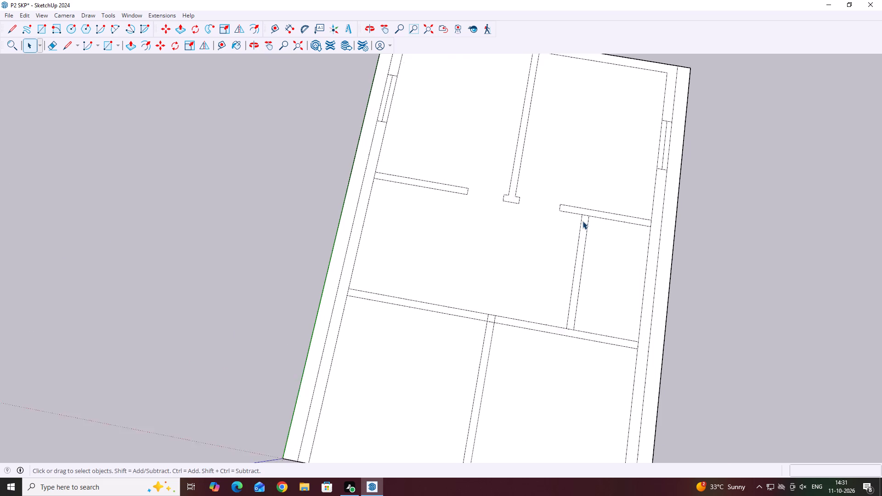
pyautogui.scroll(7, 582, 221)
pyautogui.click(586, 213)
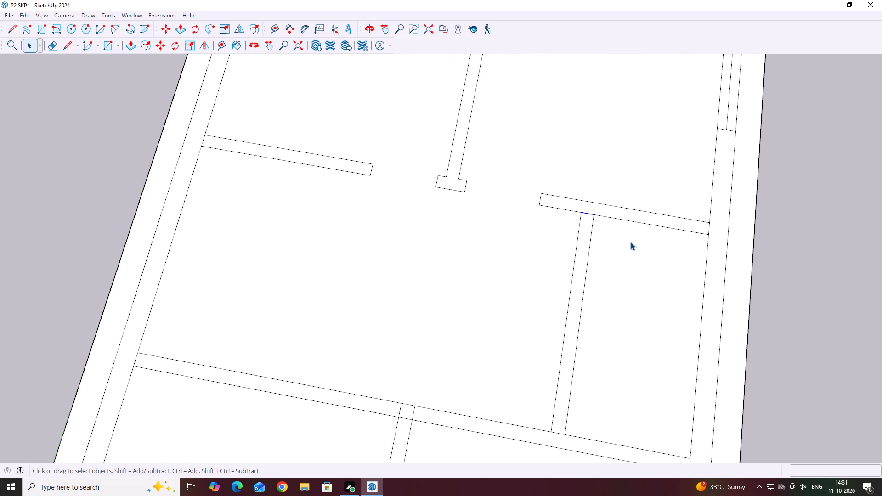
pyautogui.press('Delete')
# Copy the short line at the small-room partition's other end 5" along the partition, away from the unopened cross wall.
pyautogui.scroll(-6, 476, 207)
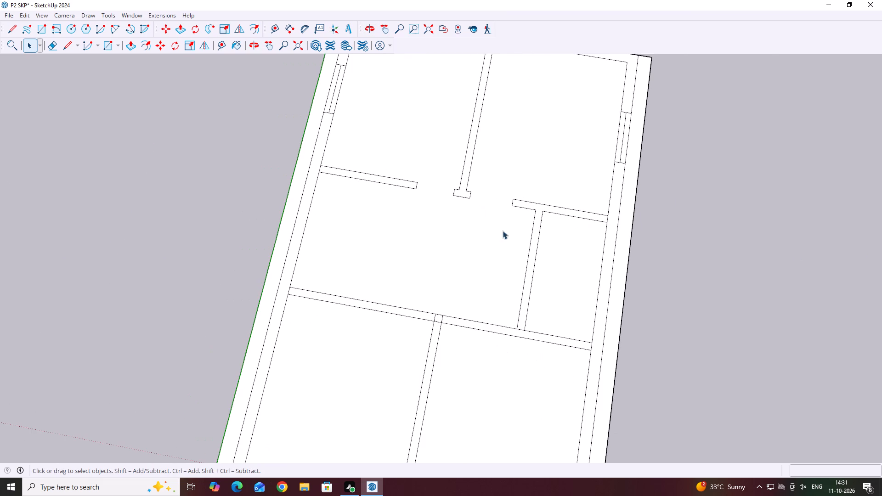
pyautogui.moveTo(358, 248); pyautogui.dragTo(442, 232, button='middle')
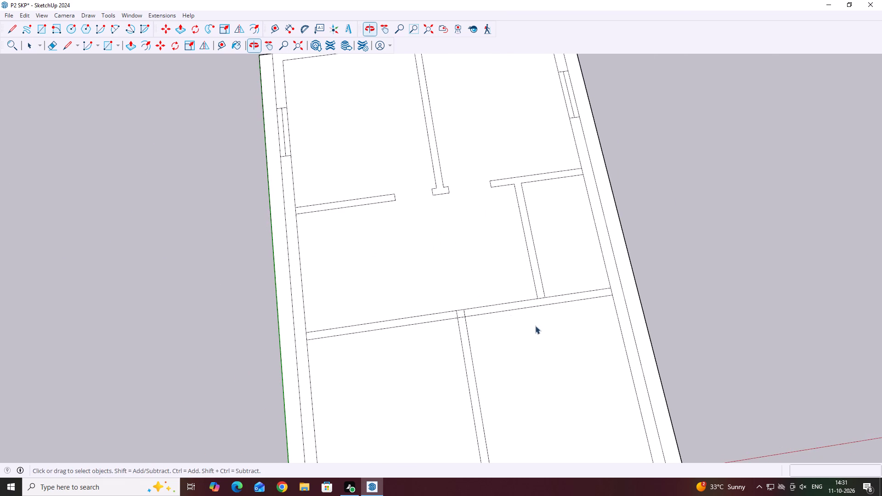
pyautogui.scroll(3, 546, 313)
pyautogui.middleClick(481, 304)
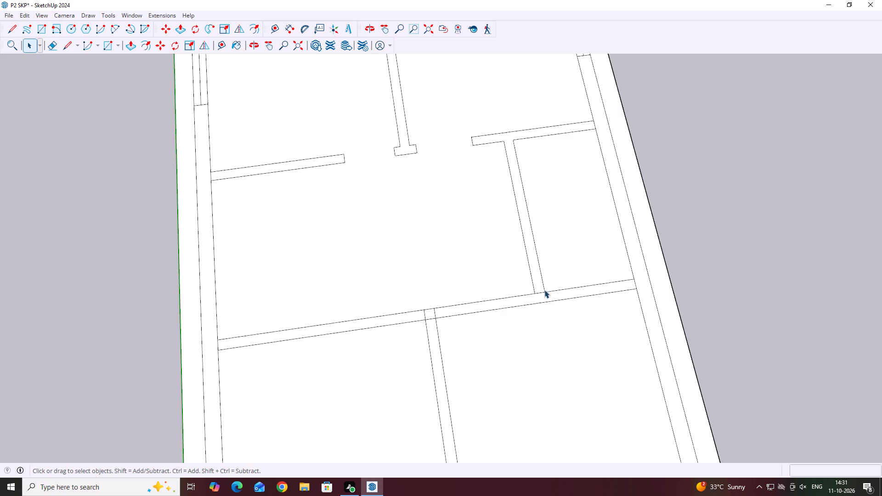
pyautogui.scroll(6, 545, 289)
pyautogui.click(537, 293)
pyautogui.press('m')
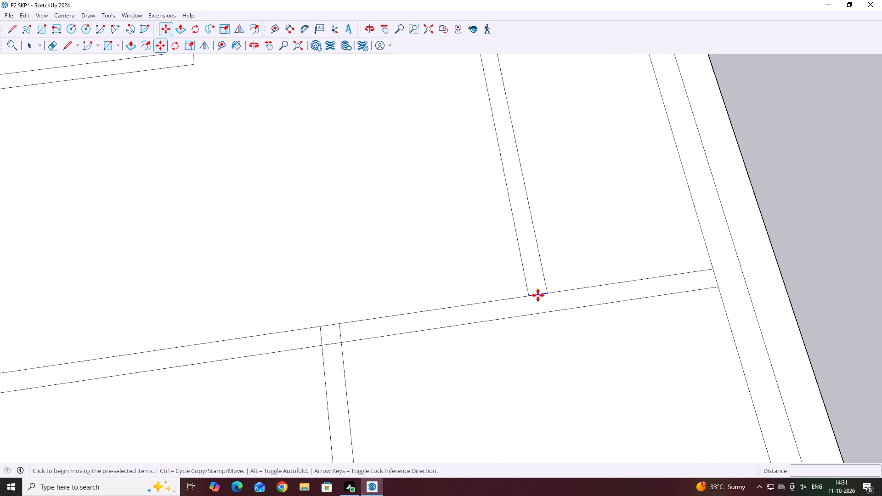
pyautogui.click(537, 295)
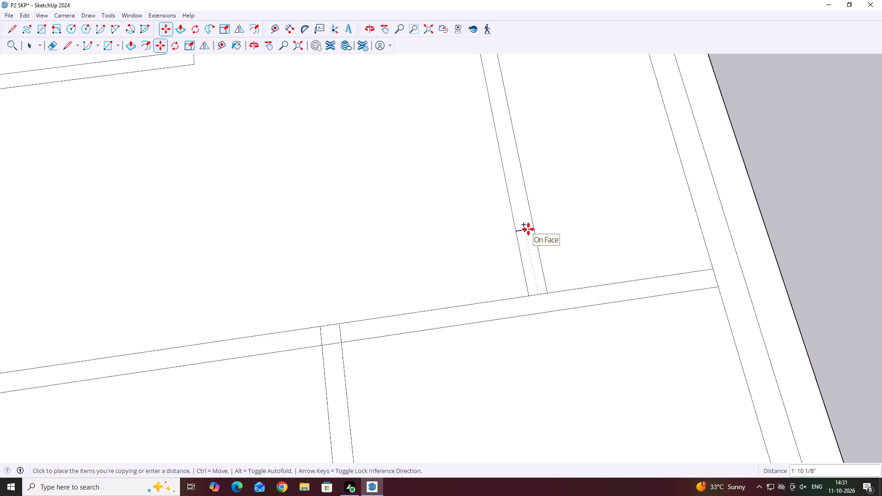
pyautogui.press('5')
pyautogui.press('Return')
pyautogui.press('space')
pyautogui.click(783, 168)
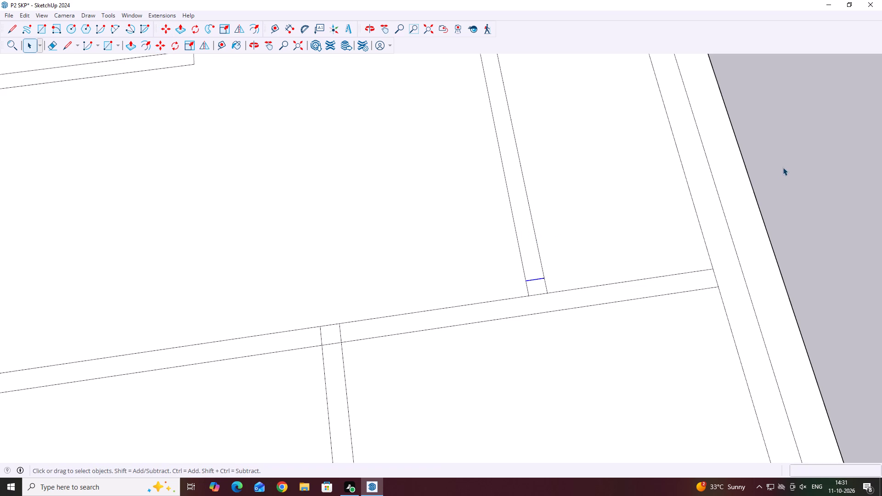
# Copy the partition's new cross line 2'6" further along the partition, away from the nearby cross wall.
pyautogui.scroll(3, 540, 271)
pyautogui.click(534, 280)
pyautogui.click(533, 282)
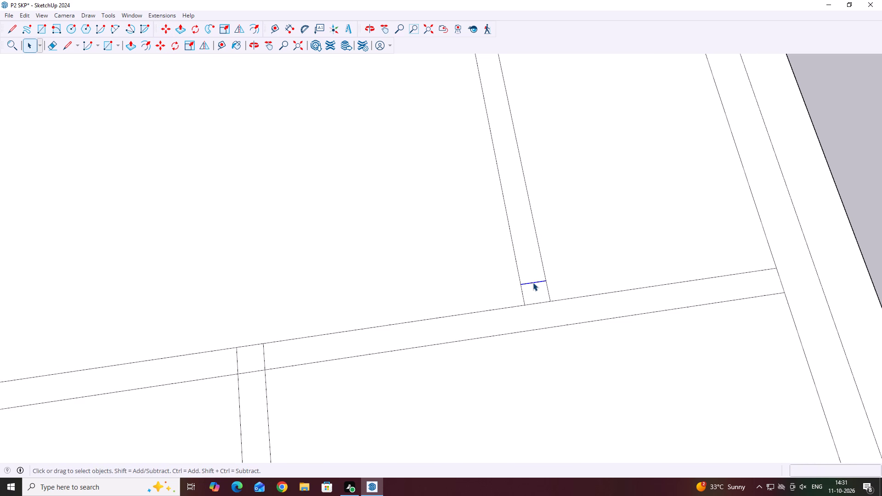
pyautogui.press('m')
pyautogui.click(534, 282)
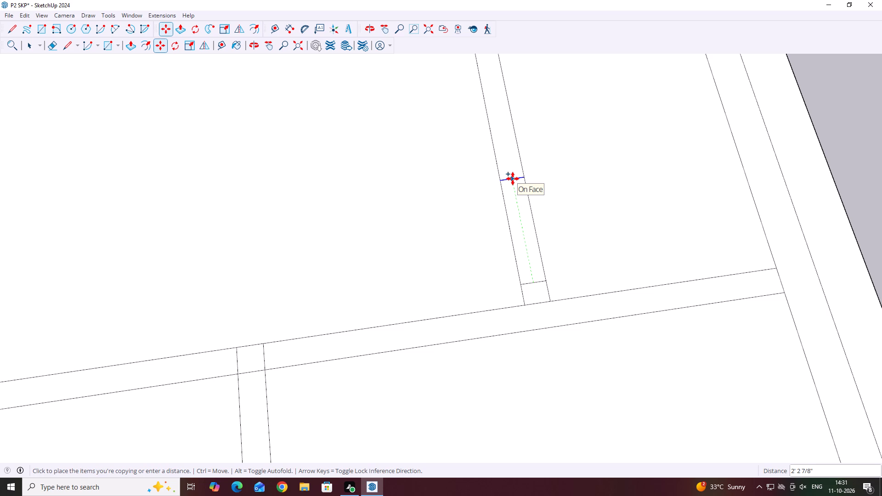
pyautogui.write("2'6")
pyautogui.press('Return')
pyautogui.press('space')
pyautogui.scroll(-11, 477, 176)
pyautogui.click(754, 197)
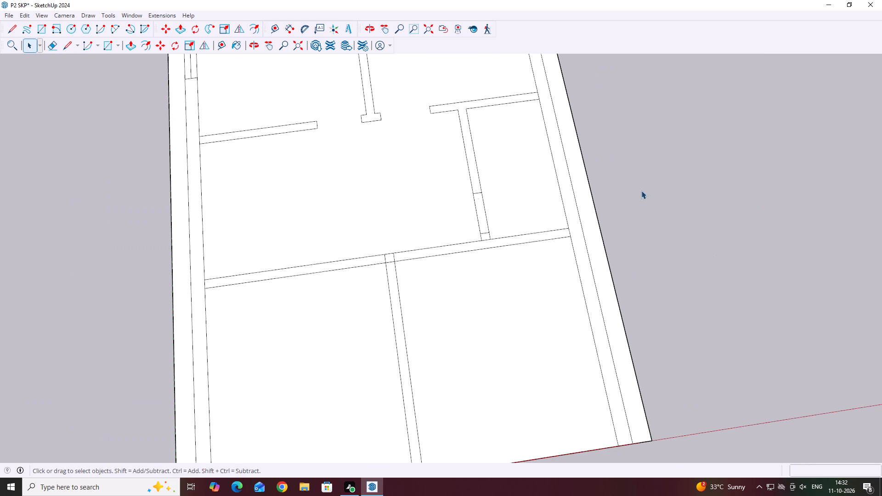
# Erase the small-room partition's two face lines between its cross lines to open the doorway.
pyautogui.press('e')
pyautogui.scroll(7, 443, 230)
pyautogui.moveTo(552, 186); pyautogui.dragTo(478, 207)
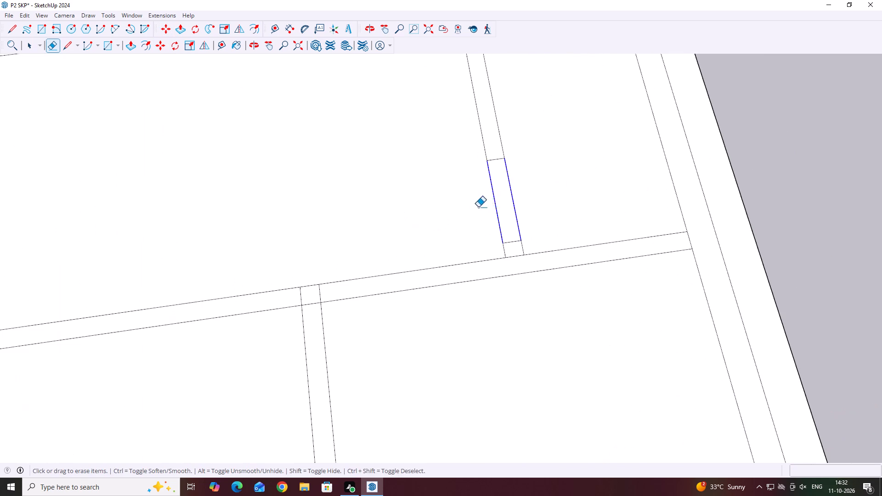
pyautogui.moveTo(478, 207); pyautogui.dragTo(466, 210)
pyautogui.scroll(-7, 394, 211)
pyautogui.press('Escape')
pyautogui.scroll(-6, 639, 236)
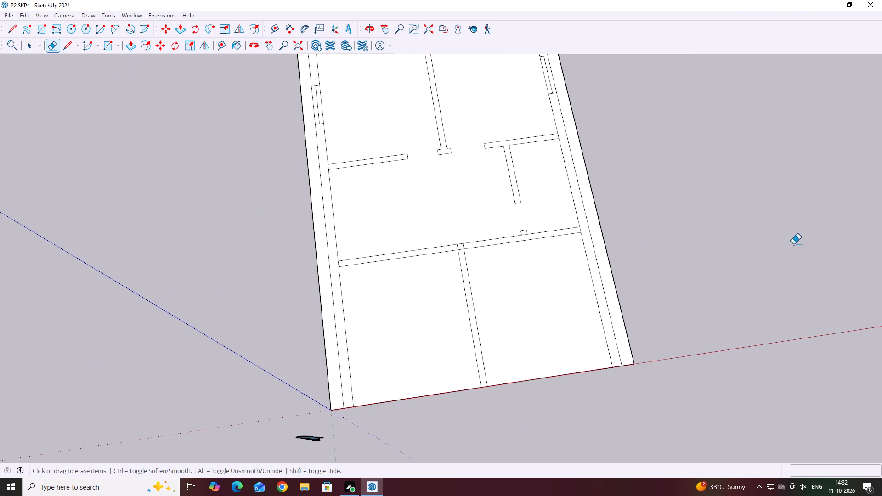
pyautogui.press('space')
# Mark 6" along the outer wall's inner face from the cross-wall corner inside the small room, and draw a line across the wall there.
pyautogui.moveTo(705, 225); pyautogui.dragTo(687, 225, button='middle')
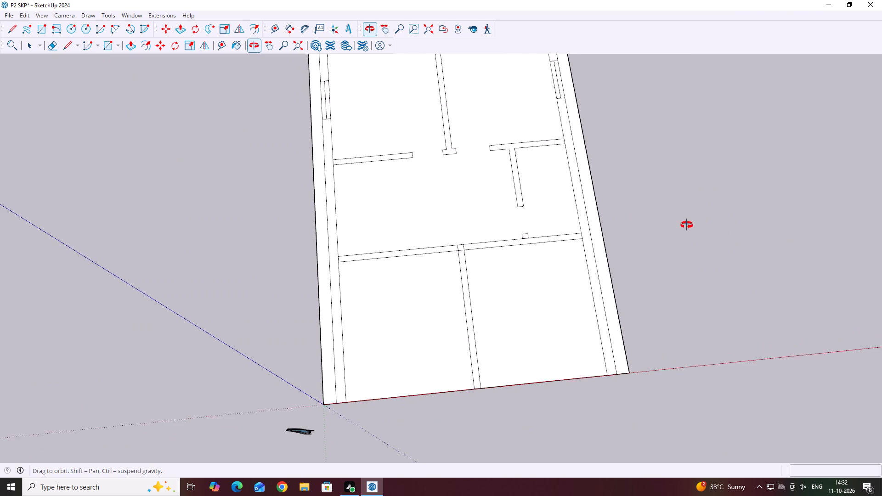
pyautogui.moveTo(687, 225); pyautogui.dragTo(648, 256, button='middle')
pyautogui.press('l')
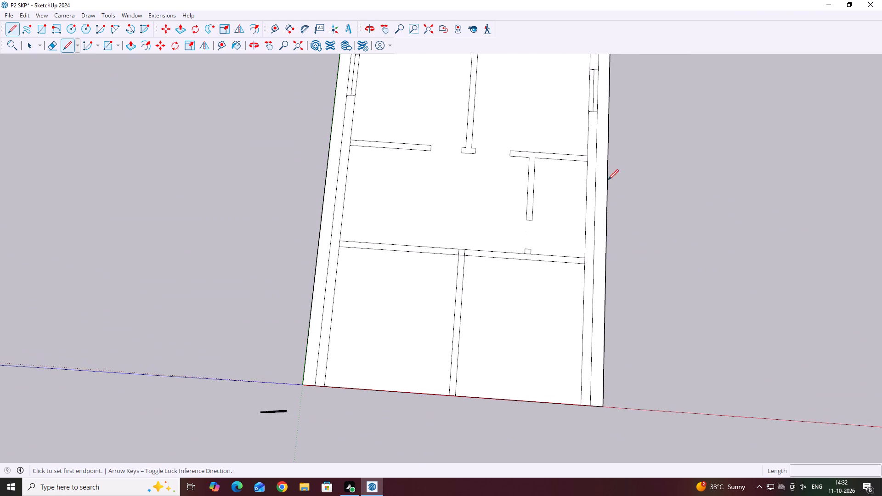
pyautogui.scroll(7, 588, 151)
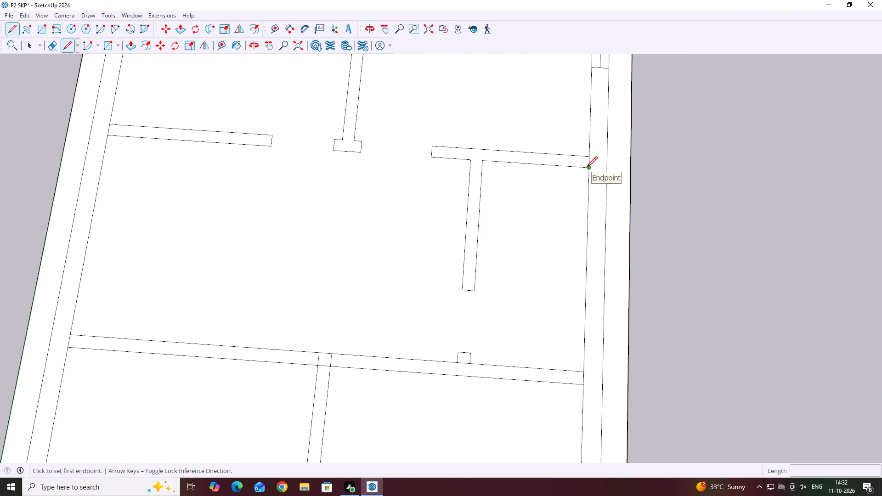
pyautogui.click(587, 167)
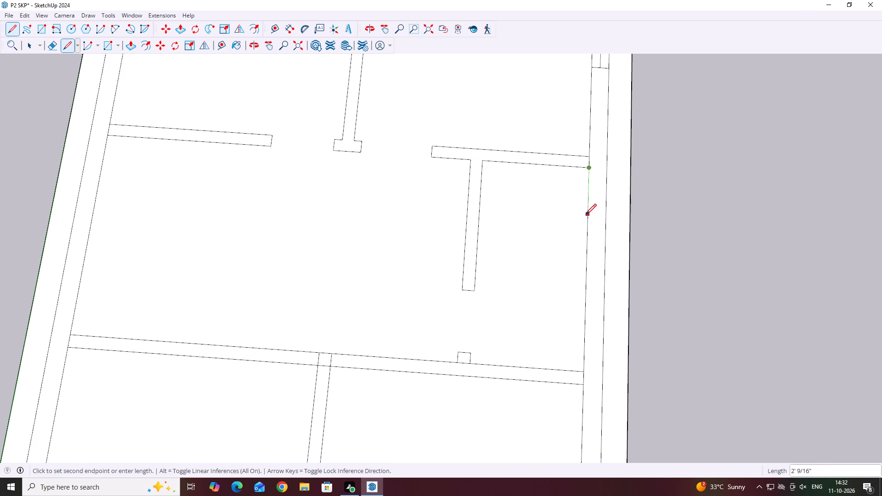
pyautogui.scroll(6, 586, 214)
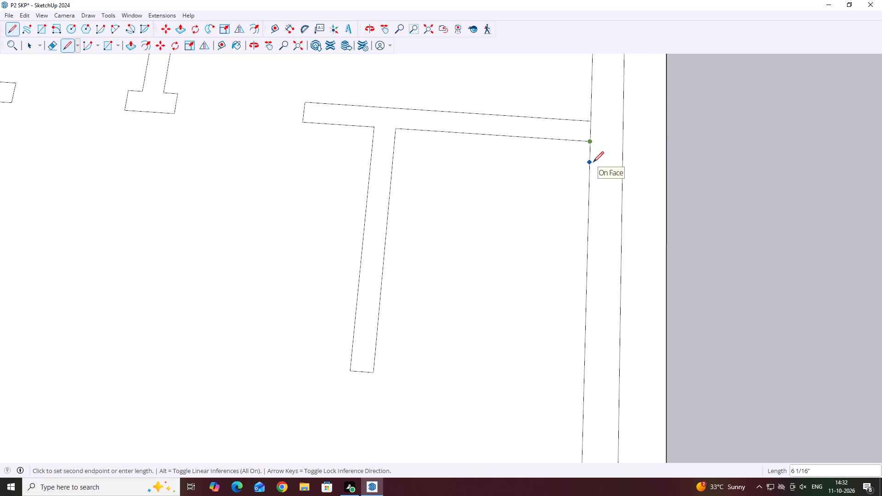
pyautogui.press('6')
pyautogui.press('Return')
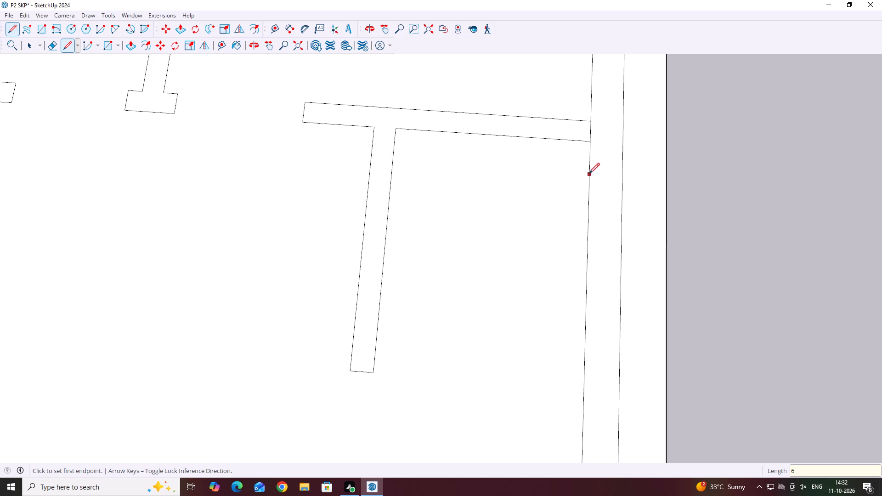
pyautogui.click(592, 163)
pyautogui.click(623, 165)
pyautogui.press('space')
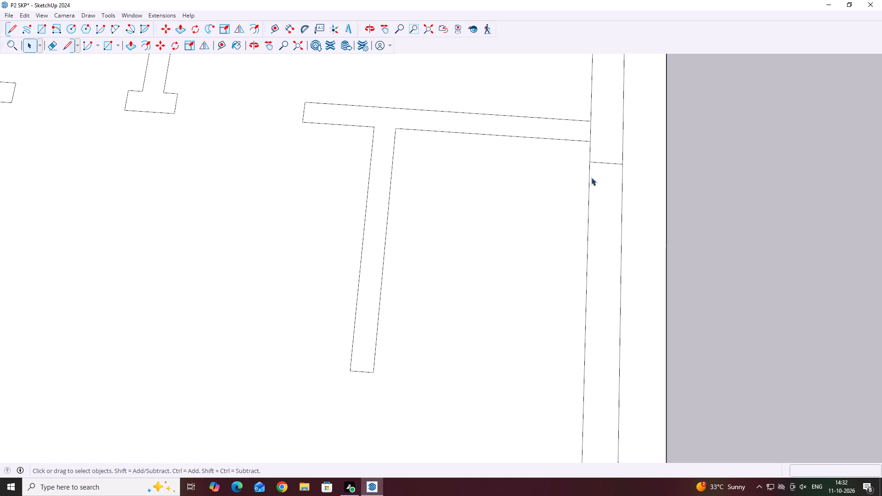
# Copy the outer wall's cross line near the small room's corner 1' along the wall, away from the corner.
pyautogui.click(601, 162)
pyautogui.scroll(-5, 520, 177)
pyautogui.scroll(3, 574, 163)
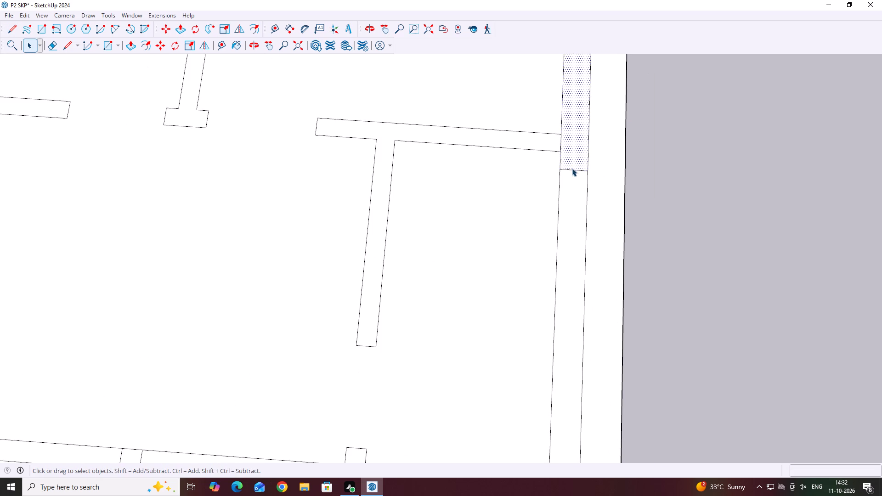
pyautogui.click(572, 168)
pyautogui.moveTo(568, 177); pyautogui.dragTo(597, 175, button='middle')
pyautogui.click(569, 158)
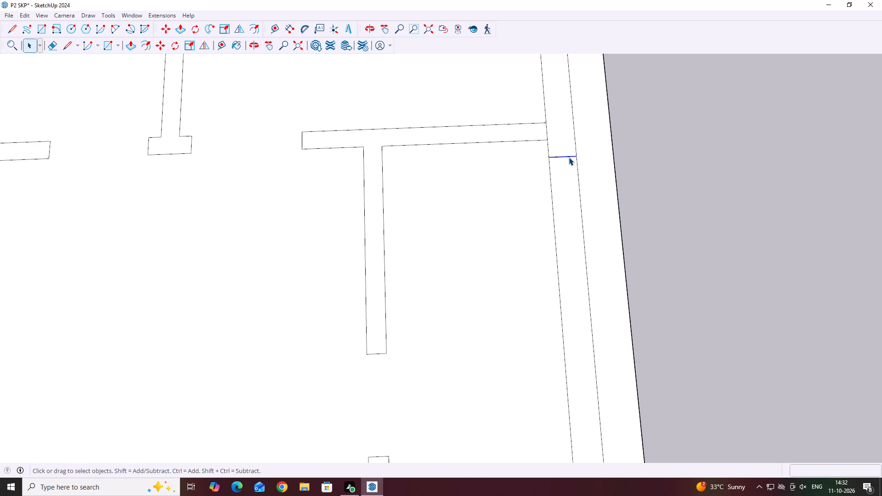
pyautogui.press('m')
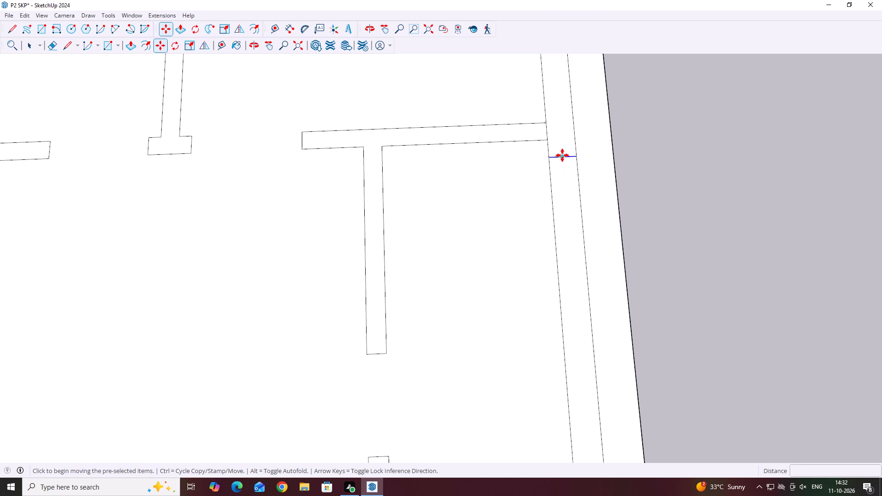
pyautogui.click(562, 155)
pyautogui.scroll(-2, 568, 199)
pyautogui.scroll(-1, 568, 246)
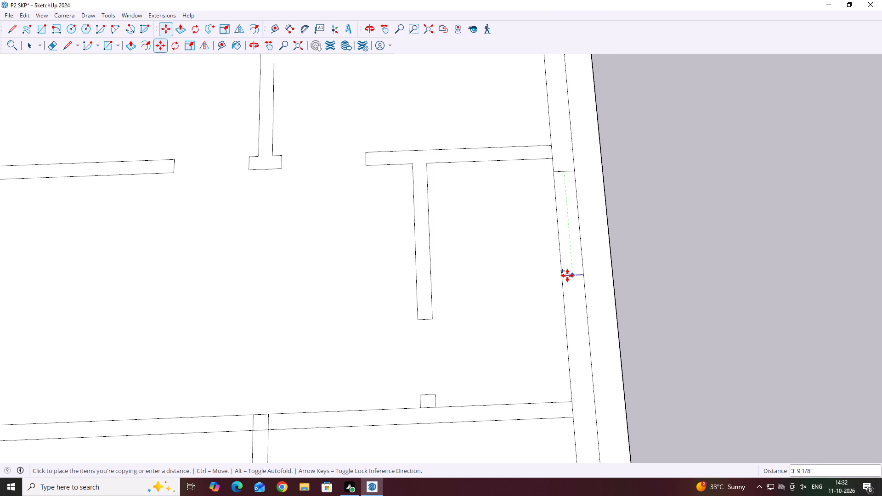
pyautogui.write("1'")
pyautogui.press('Return')
pyautogui.press('space')
pyautogui.click(631, 224)
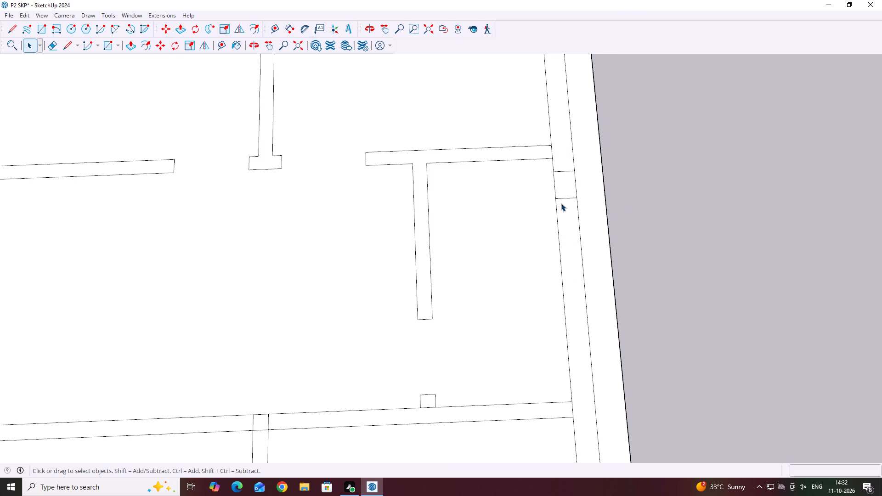
# Draw a line joining the midpoints of the two outer-wall cross lines to form the small room's window symbol.
pyautogui.press('l')
pyautogui.scroll(5, 566, 155)
pyautogui.click(563, 174)
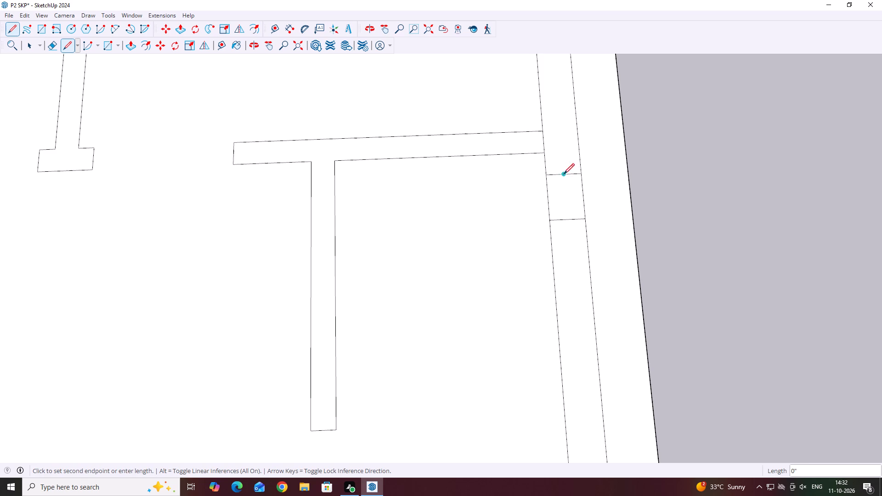
pyautogui.click(569, 219)
pyautogui.press('space')
# Erase the outer wall's inner-face segment closing the end of the cross wall beside the small room's window.
pyautogui.scroll(2, 548, 155)
pyautogui.press('e')
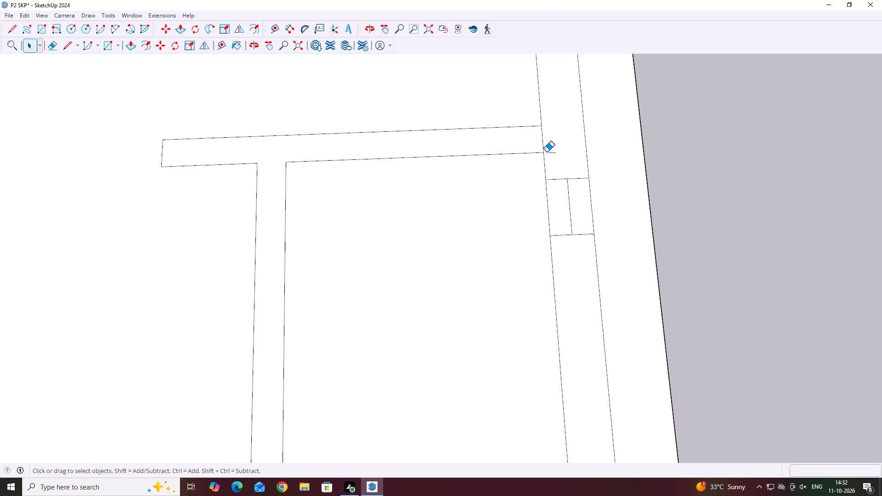
pyautogui.moveTo(565, 135); pyautogui.dragTo(509, 125)
pyautogui.hotkey('ctrl', 'z')
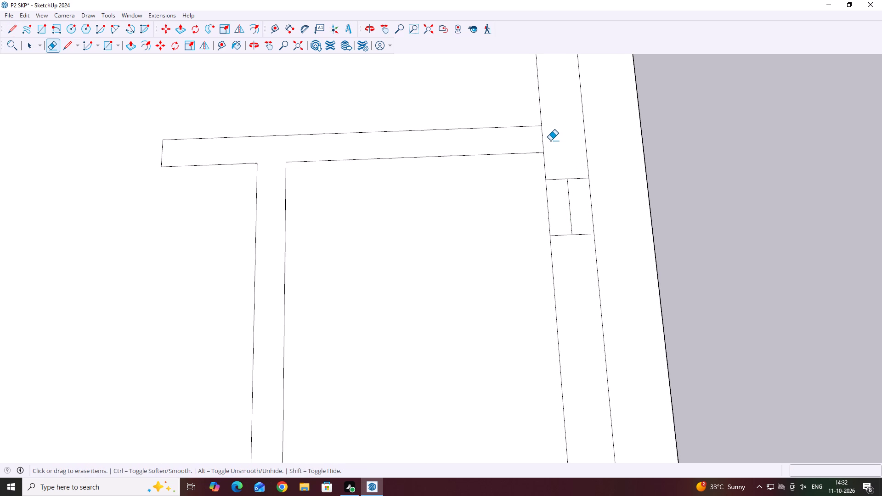
pyautogui.moveTo(554, 137); pyautogui.dragTo(503, 133)
pyautogui.scroll(-1, 661, 162)
pyautogui.press('Escape')
pyautogui.press('space')
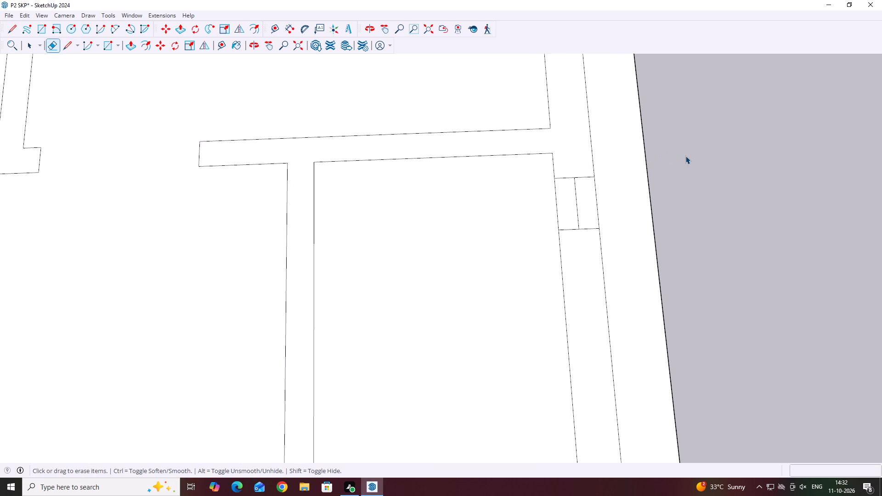
# Erase the segments closing the small room's other cross wall at its junctions with the outer wall and the short partition stub.
pyautogui.scroll(-11, 546, 138)
pyautogui.moveTo(609, 228); pyautogui.dragTo(612, 222, button='middle')
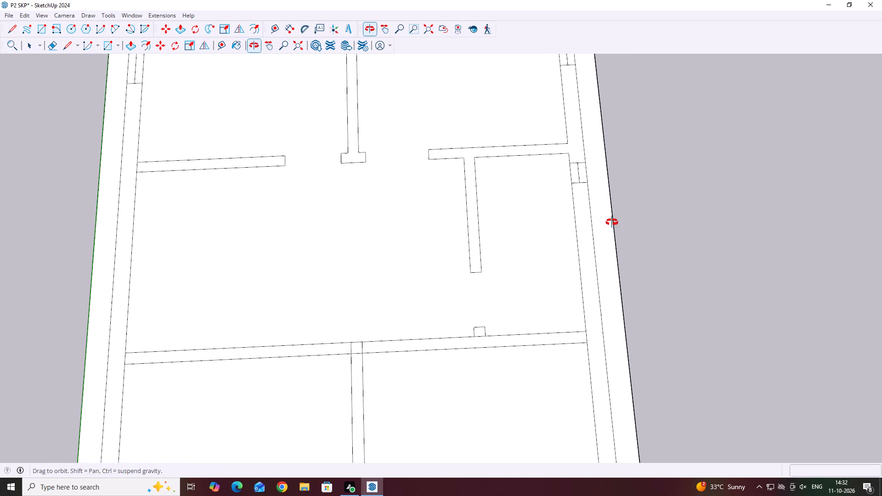
pyautogui.moveTo(612, 222); pyautogui.dragTo(617, 204, button='middle')
pyautogui.press('e')
pyautogui.scroll(6, 577, 326)
pyautogui.moveTo(599, 335); pyautogui.dragTo(570, 336)
pyautogui.scroll(2, 396, 334)
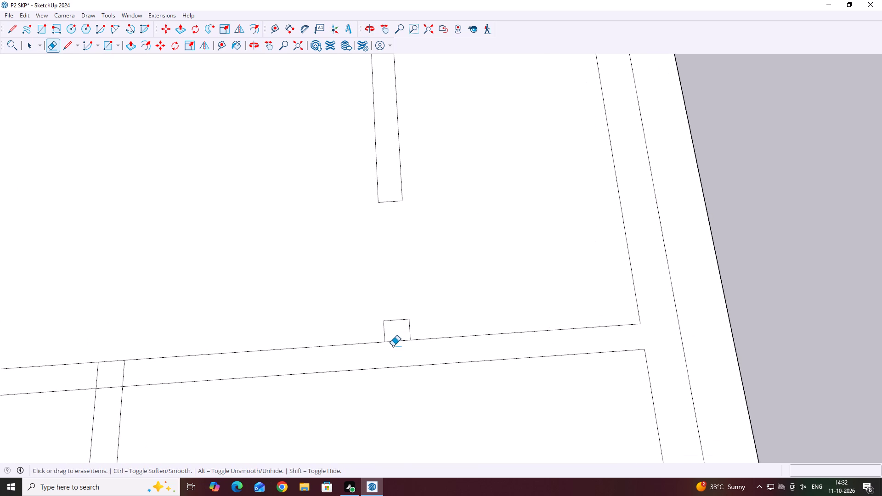
pyautogui.moveTo(393, 346); pyautogui.dragTo(399, 335)
pyautogui.press('Escape')
pyautogui.scroll(-10, 676, 210)
# Mark 6" along the cross wall from the front partition's corner on the small-room side, and draw a line across the wall there.
pyautogui.press('space')
pyautogui.scroll(-4, 682, 205)
pyautogui.moveTo(766, 205); pyautogui.dragTo(728, 204, button='middle')
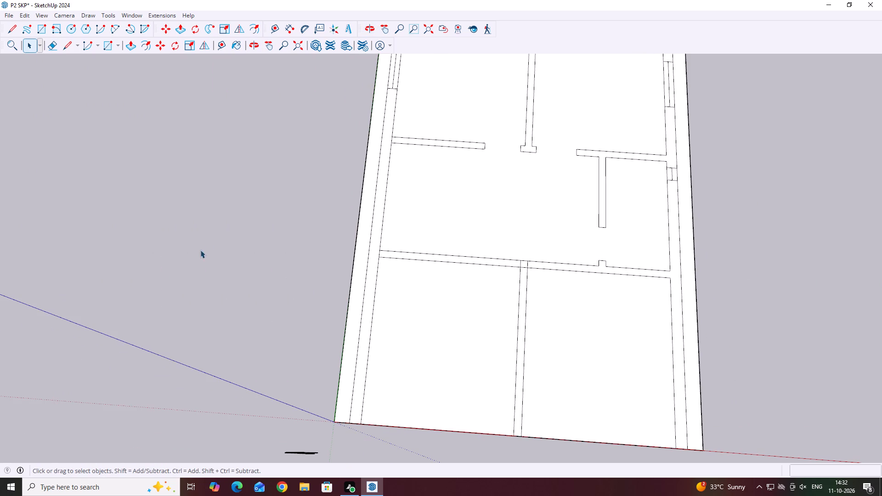
pyautogui.moveTo(388, 242); pyautogui.dragTo(444, 264, button='middle')
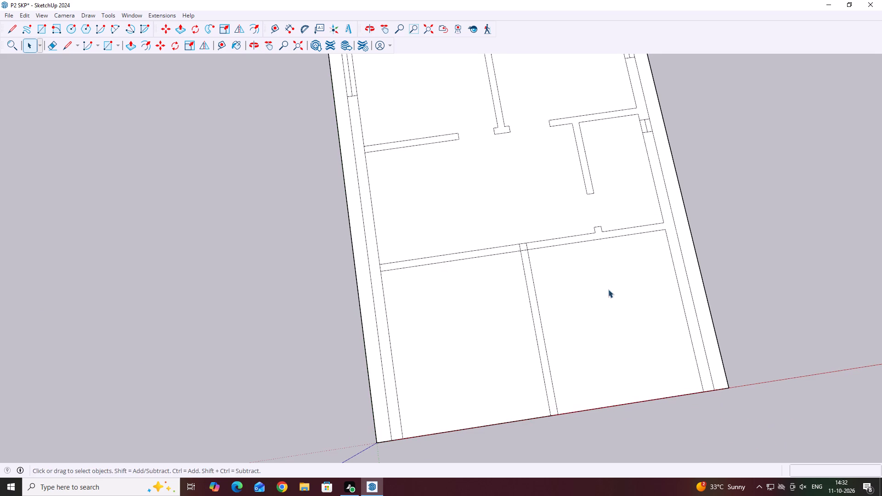
pyautogui.moveTo(700, 262); pyautogui.dragTo(590, 214, button='middle')
pyautogui.scroll(1, 600, 221)
pyautogui.scroll(6, 513, 292)
pyautogui.moveTo(519, 287); pyautogui.dragTo(540, 265, button='middle')
pyautogui.scroll(10, 512, 283)
pyautogui.moveTo(516, 265); pyautogui.dragTo(582, 271, button='middle')
pyautogui.press('l')
pyautogui.scroll(2, 518, 243)
pyautogui.click(513, 238)
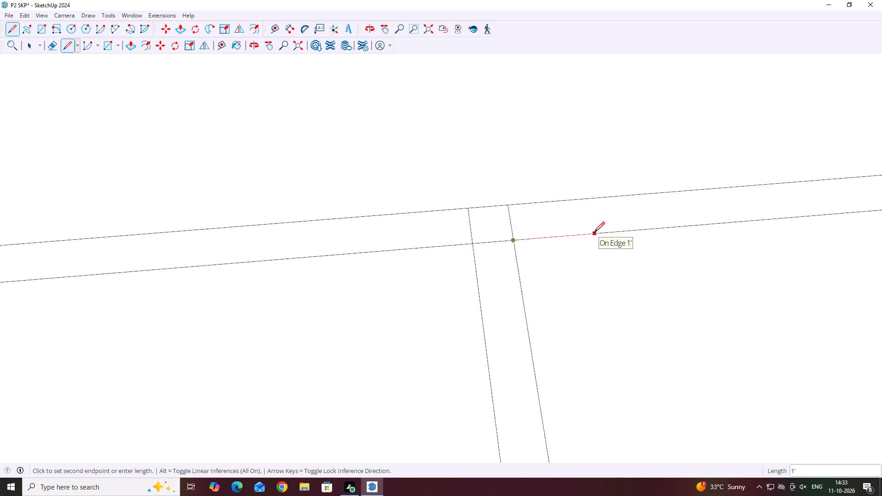
pyautogui.press('6')
pyautogui.press('Return')
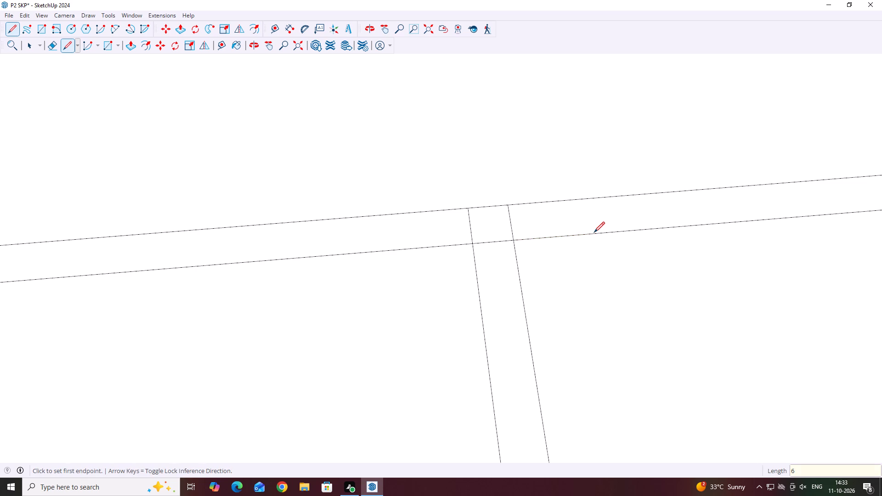
pyautogui.click(555, 238)
pyautogui.click(547, 204)
pyautogui.press('space')
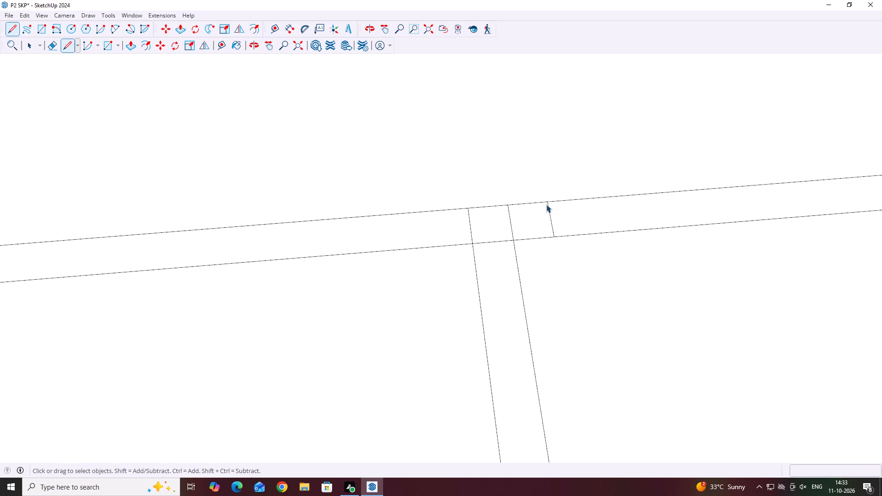
# Erase the overlapping lines where the front partition meets the cross wall so the two walls join.
pyautogui.moveTo(584, 246); pyautogui.dragTo(561, 284, button='middle')
pyautogui.press('e')
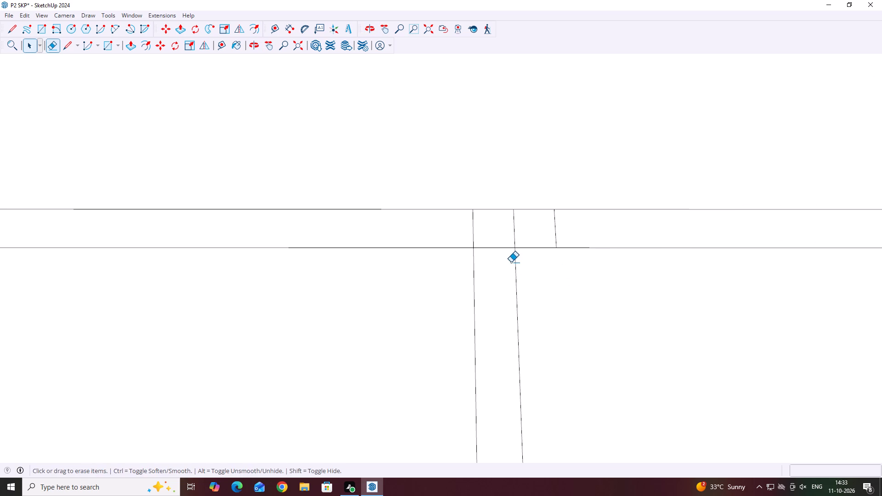
pyautogui.scroll(4, 509, 264)
pyautogui.moveTo(483, 252); pyautogui.dragTo(526, 212)
pyautogui.moveTo(535, 210); pyautogui.dragTo(426, 200)
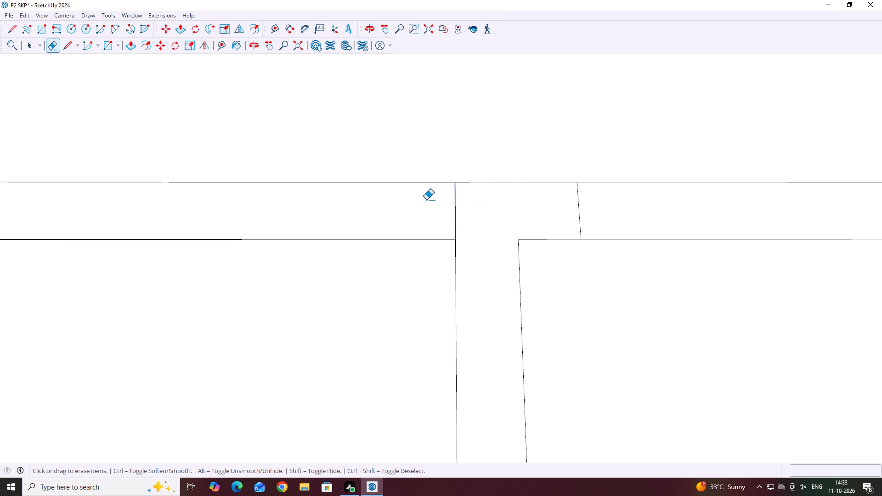
pyautogui.moveTo(426, 200); pyautogui.dragTo(401, 198)
pyautogui.scroll(-8, 429, 225)
pyautogui.press('Escape')
pyautogui.press('space')
# Copy the cross wall's new line 3' along the wall, away from the front partition.
pyautogui.click(508, 221)
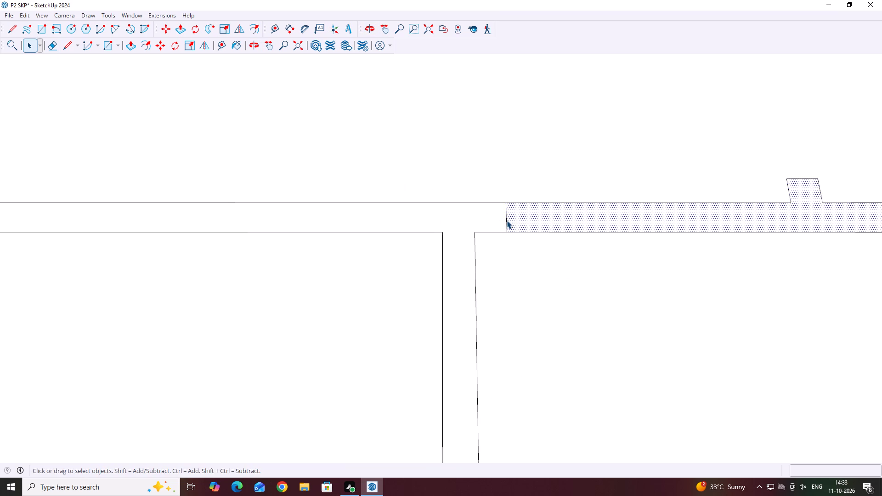
pyautogui.click(504, 222)
pyautogui.click(505, 225)
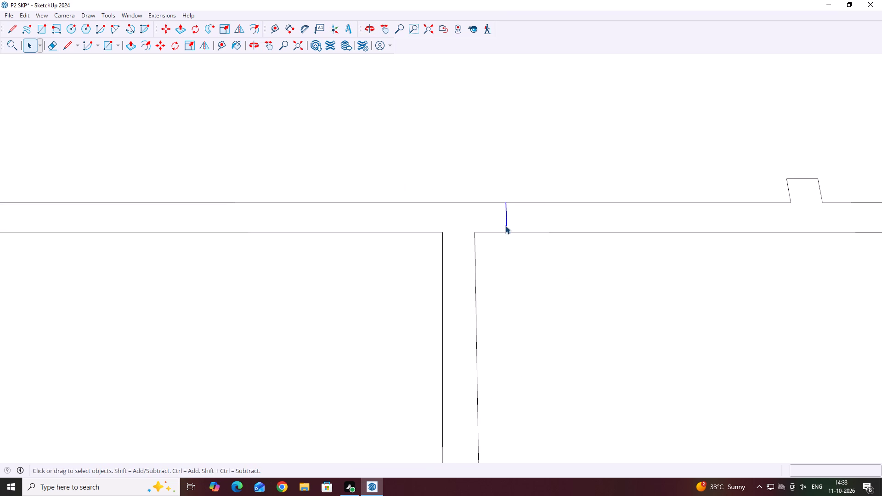
pyautogui.press('m')
pyautogui.click(507, 217)
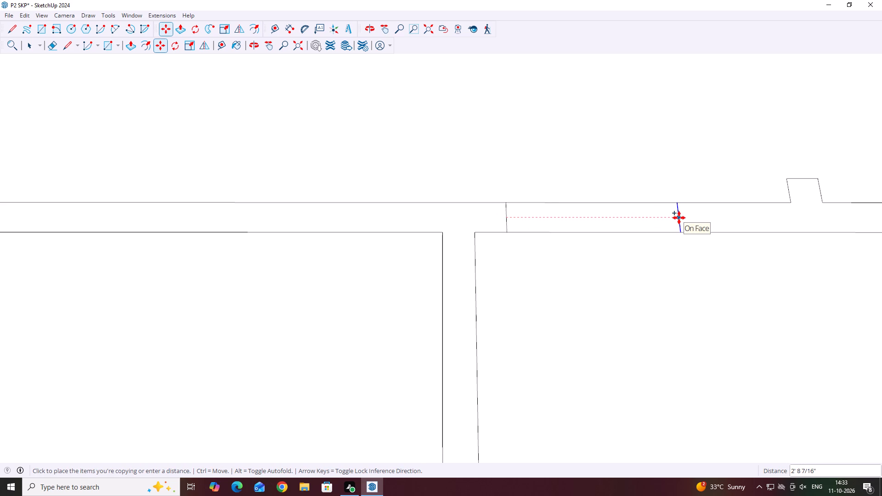
pyautogui.write("3'")
pyautogui.press('Return')
pyautogui.press('space')
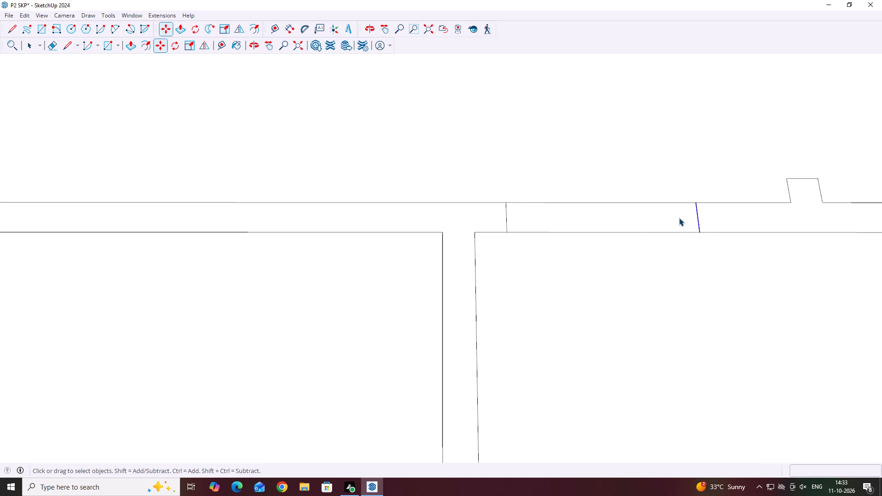
# Erase the cross wall's two face lines between its cross lines to open the doorway.
pyautogui.scroll(-5, 627, 234)
pyautogui.press('e')
pyautogui.moveTo(628, 172); pyautogui.dragTo(606, 278)
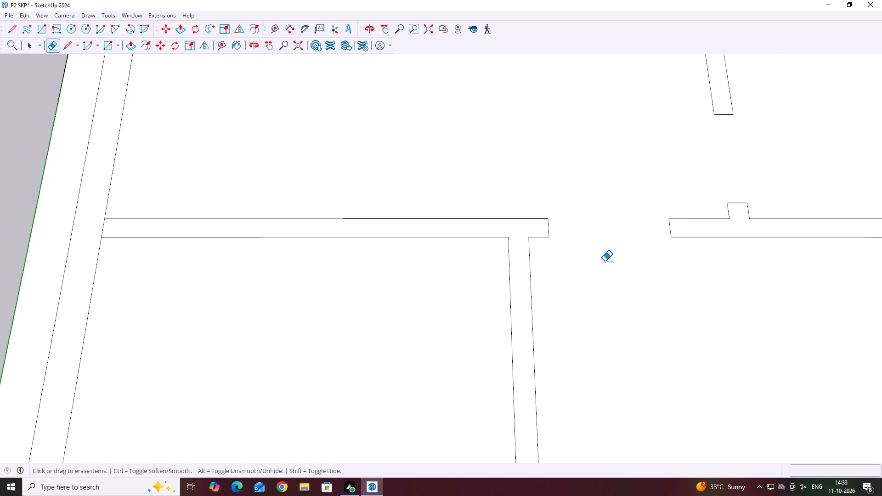
pyautogui.press('space')
# Examine the floor plan around the front rooms and the openings made so far.
pyautogui.scroll(-11, 547, 207)
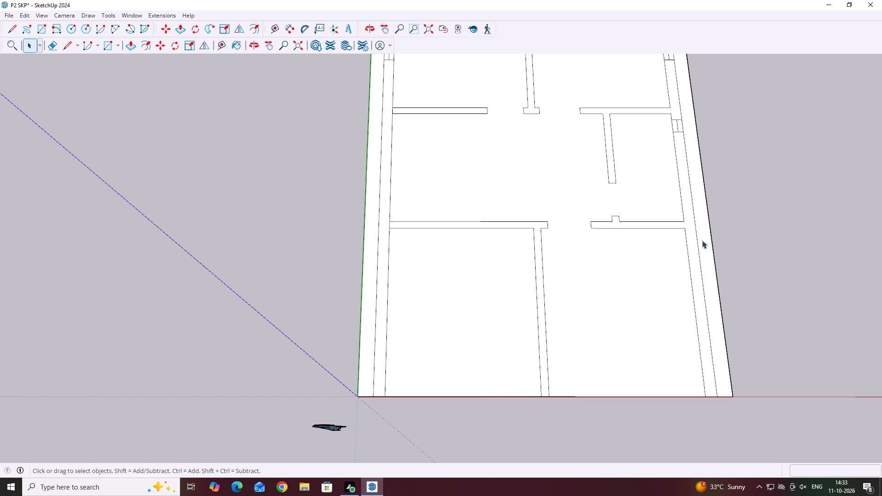
pyautogui.scroll(-3, 597, 297)
pyautogui.moveTo(468, 318); pyautogui.dragTo(497, 324, button='middle')
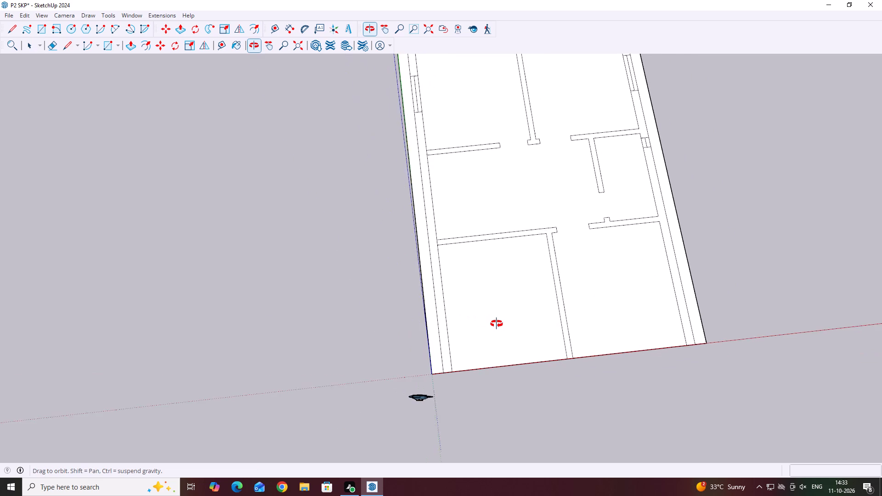
pyautogui.moveTo(497, 324); pyautogui.dragTo(518, 322, button='middle')
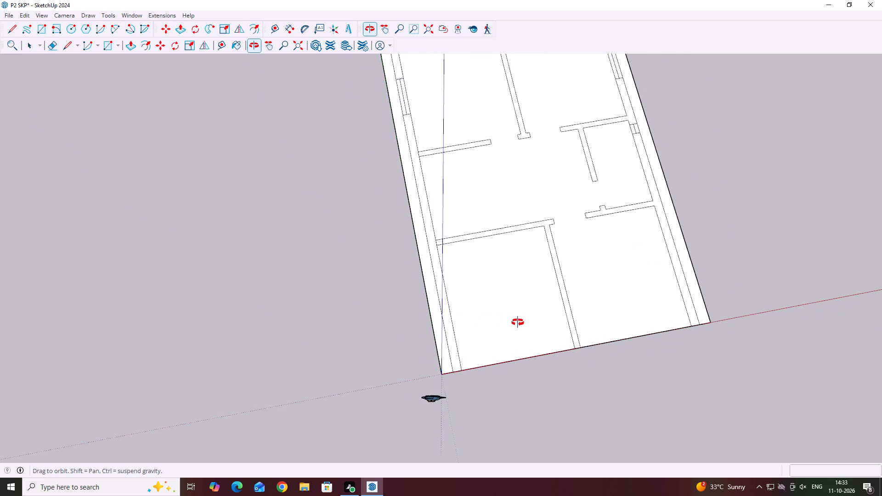
pyautogui.moveTo(518, 322); pyautogui.dragTo(648, 324, button='middle')
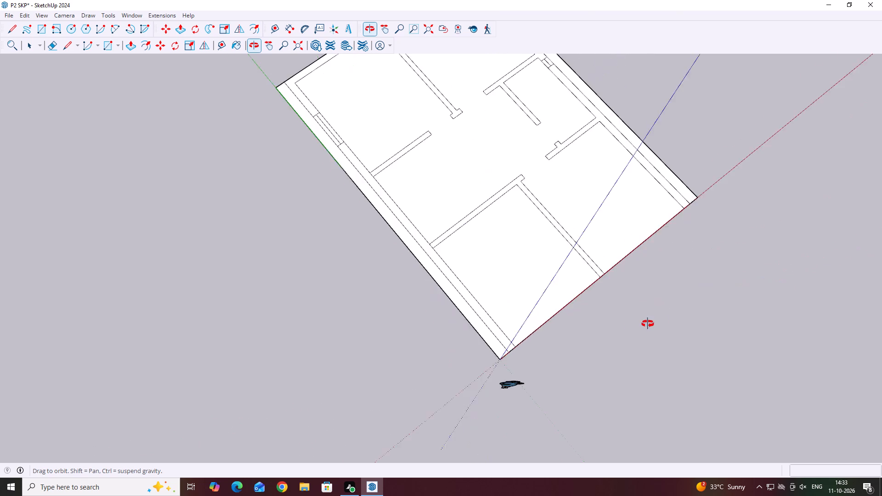
pyautogui.moveTo(648, 324); pyautogui.dragTo(665, 313, button='middle')
pyautogui.moveTo(664, 308); pyautogui.dragTo(472, 339, button='middle')
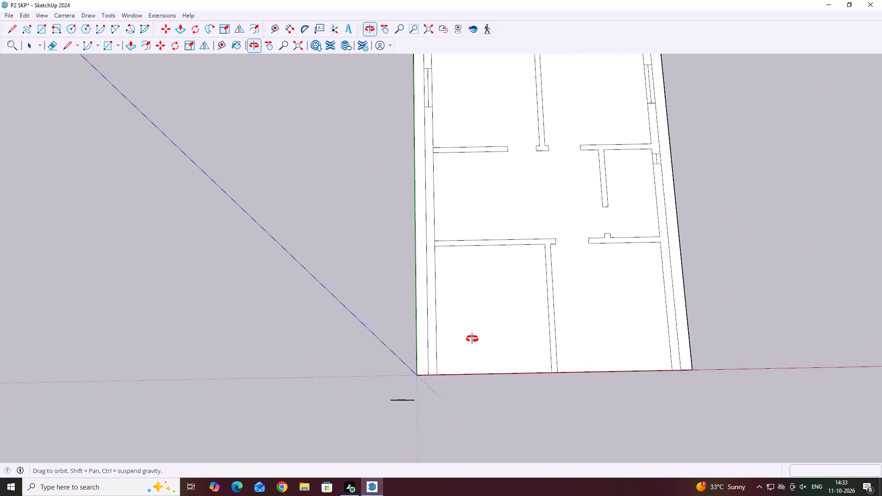
pyautogui.moveTo(472, 339); pyautogui.dragTo(471, 339, button='middle')
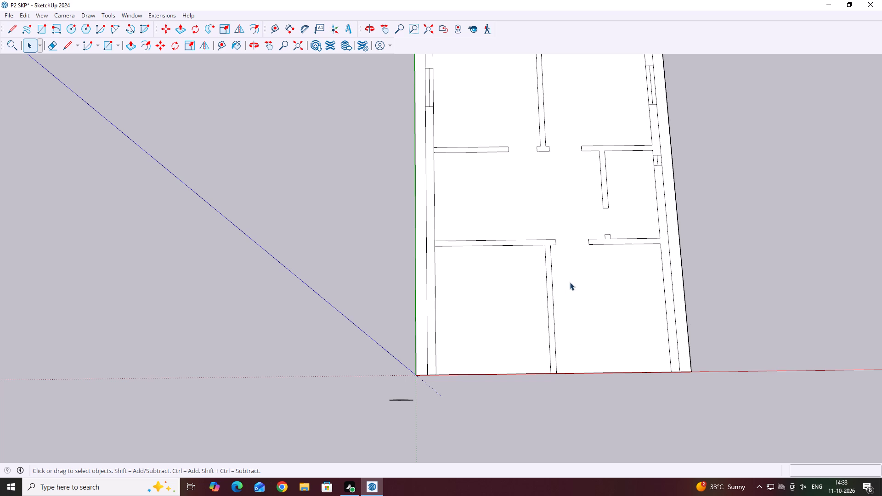
# Mark 4" along the cross wall from the front partition's corner opposite the new doorway, and draw a line across the wall there.
pyautogui.scroll(5, 531, 239)
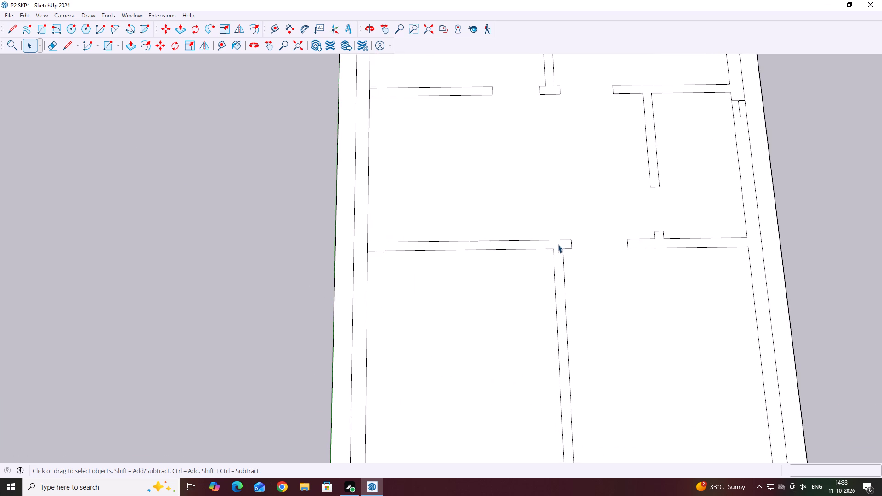
pyautogui.press('l')
pyautogui.scroll(3, 585, 242)
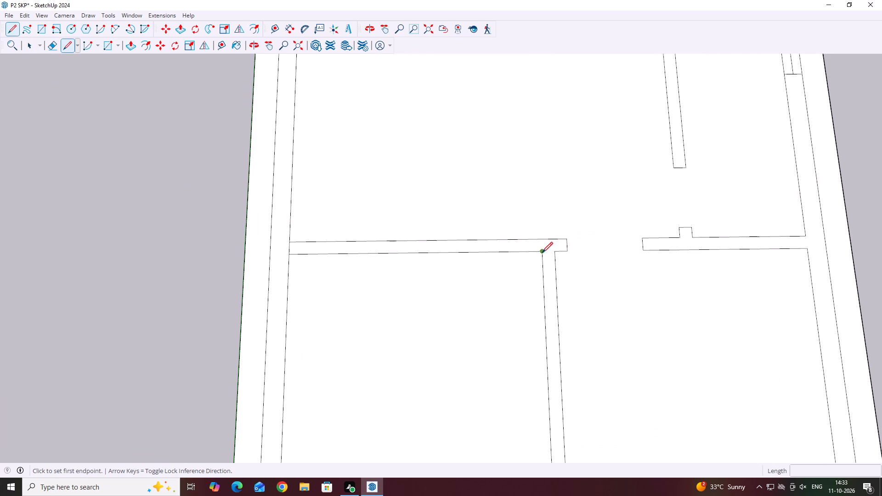
pyautogui.click(542, 253)
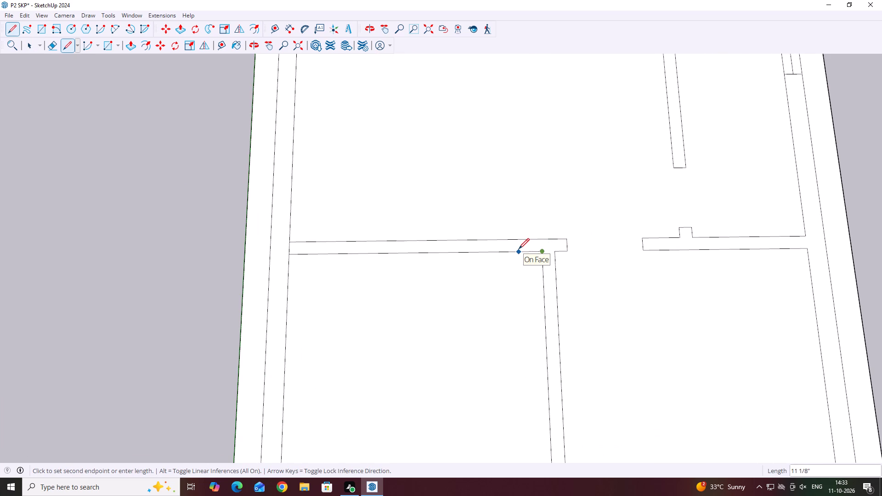
pyautogui.press('4')
pyautogui.press('Return')
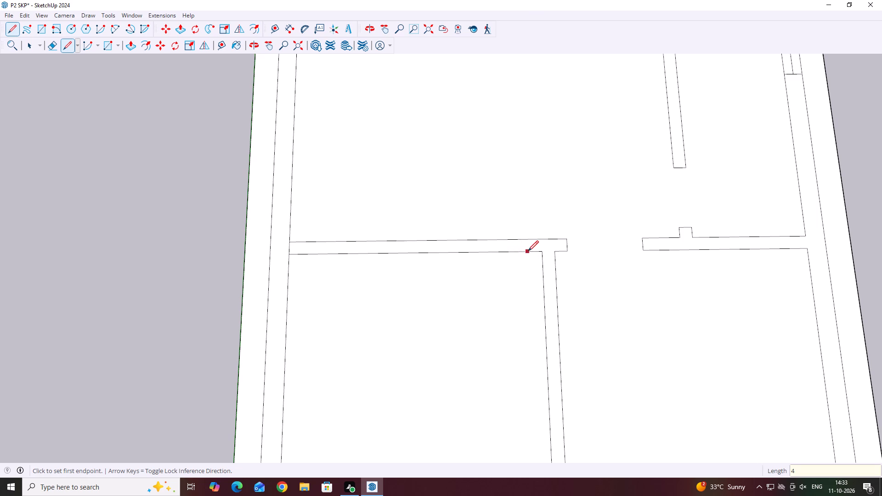
pyautogui.click(532, 252)
pyautogui.click(532, 240)
pyautogui.press('space')
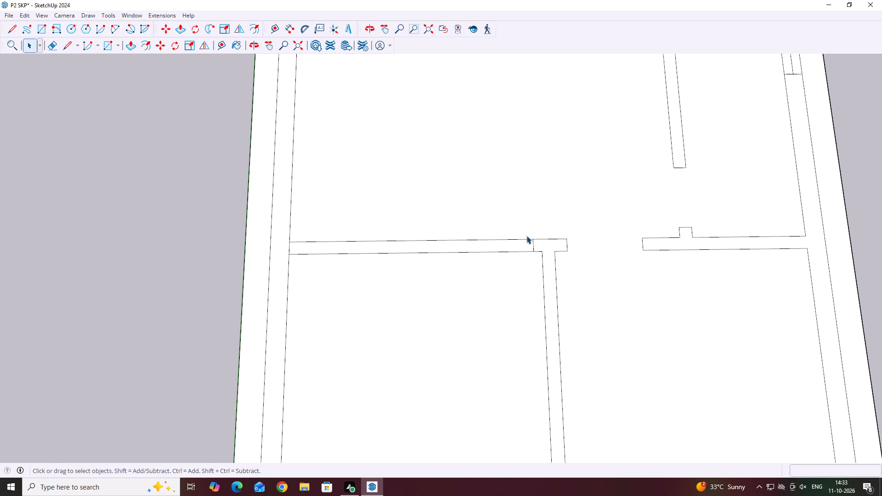
pyautogui.scroll(4, 529, 244)
pyautogui.moveTo(452, 257); pyautogui.dragTo(512, 259, button='middle')
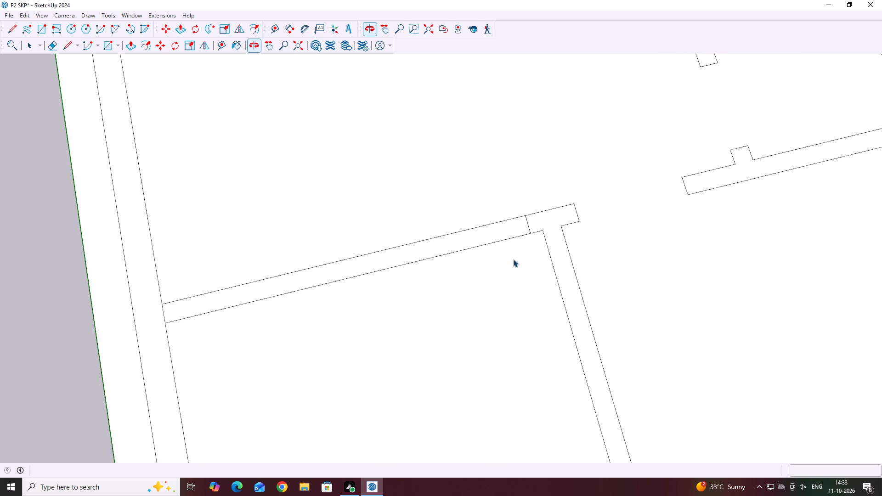
# Draw a line across the cross wall from the front partition's inner corner to the wall's opposite face.
pyautogui.scroll(4, 536, 256)
pyautogui.moveTo(593, 271); pyautogui.dragTo(479, 259, button='middle')
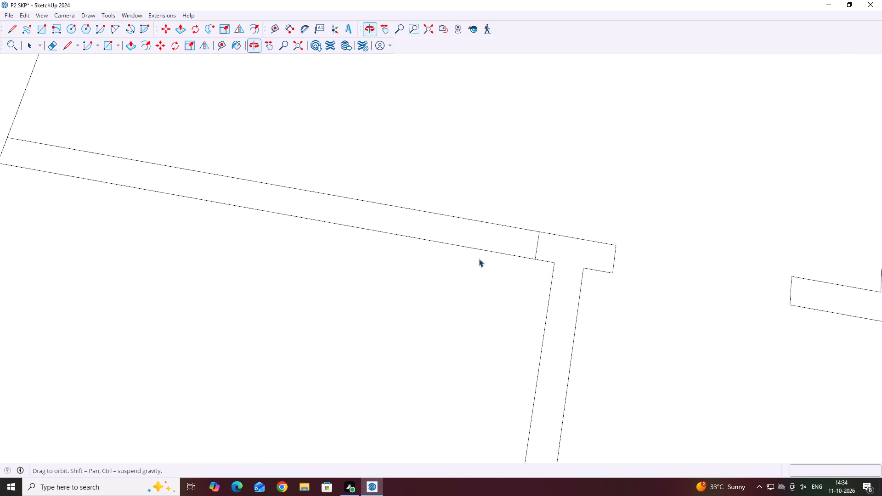
pyautogui.moveTo(479, 259); pyautogui.dragTo(478, 259, button='middle')
pyautogui.scroll(4, 538, 270)
pyautogui.press('l')
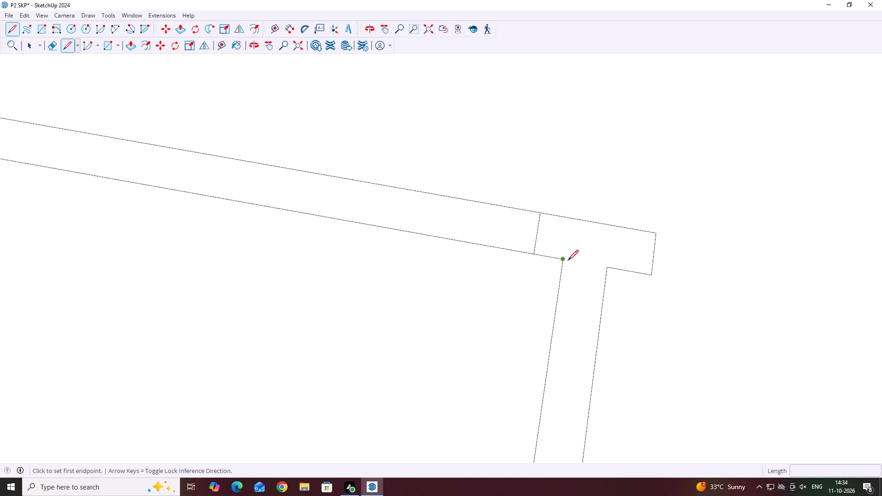
pyautogui.click(565, 260)
pyautogui.click(574, 221)
pyautogui.press('space')
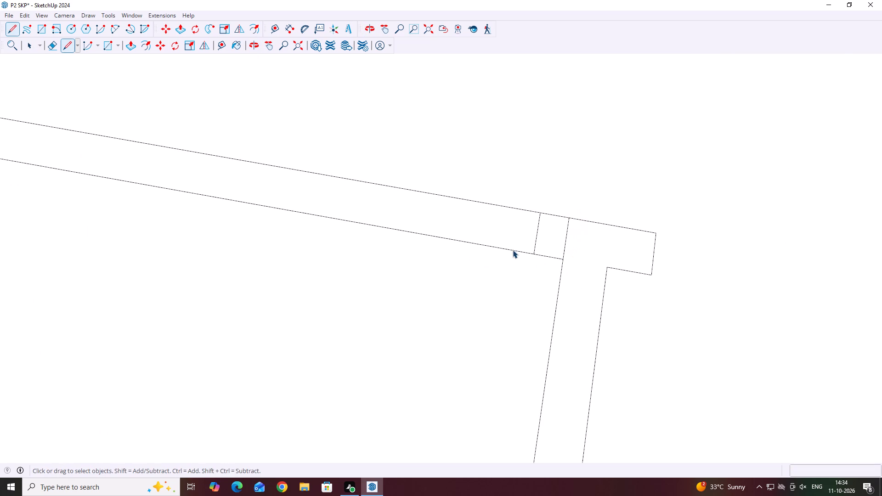
# Copy the new corner line 3' along the cross wall, away from the front partition.
pyautogui.click(565, 246)
pyautogui.press('m')
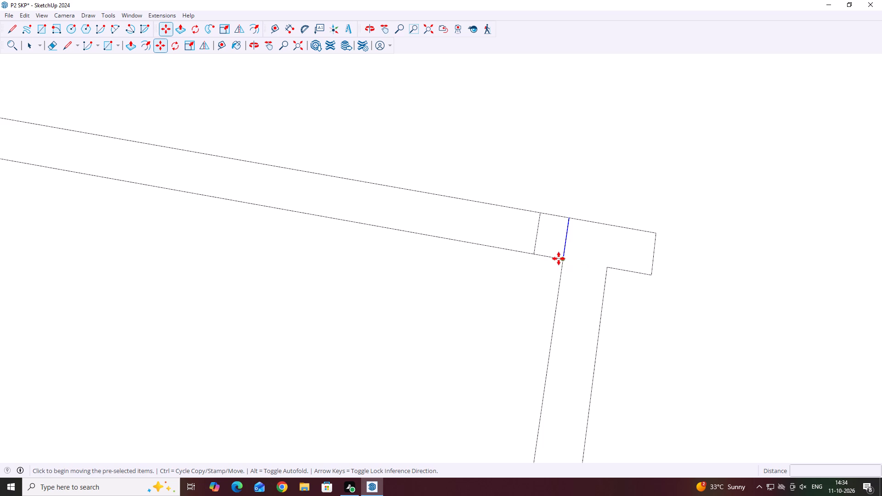
pyautogui.click(563, 259)
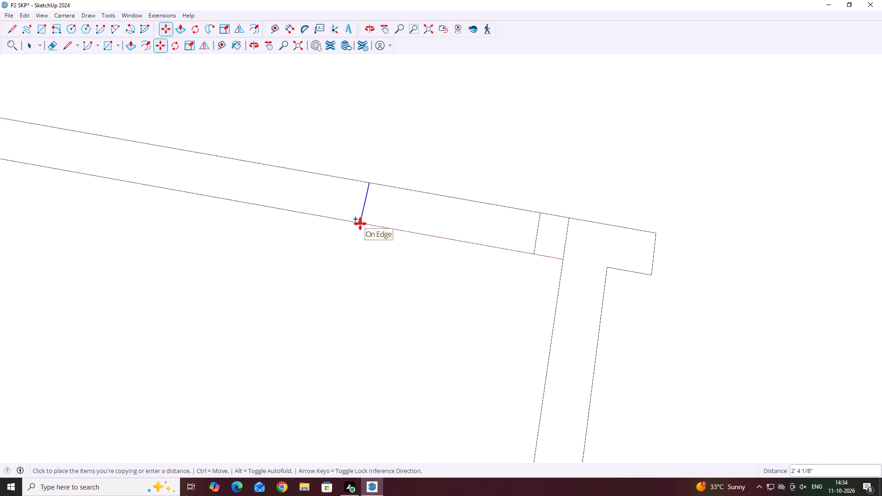
pyautogui.write("3'")
pyautogui.press('Return')
pyautogui.press('space')
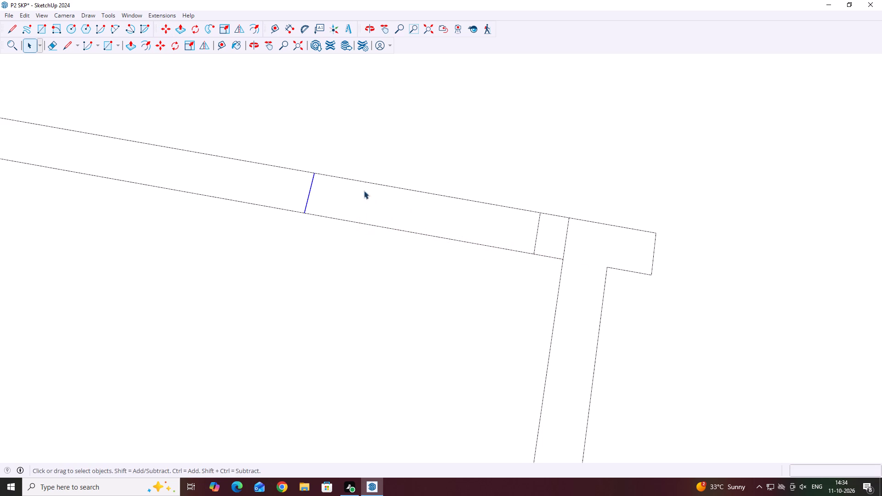
# Erase the cross wall's face lines between the 3' copy and the partition corner, including the leftover 4" stub, to open the doorway.
pyautogui.press('e')
pyautogui.moveTo(496, 148); pyautogui.dragTo(427, 230)
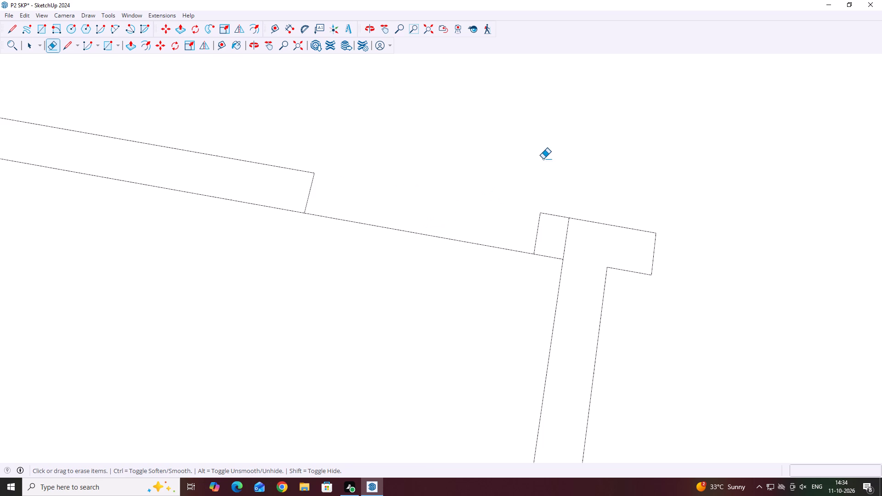
pyautogui.moveTo(546, 193); pyautogui.dragTo(477, 262)
pyautogui.moveTo(548, 241); pyautogui.dragTo(514, 282)
pyautogui.press('Escape')
# Erase the short line separating the cross wall from the outer wall at their junction.
pyautogui.scroll(-19, 432, 184)
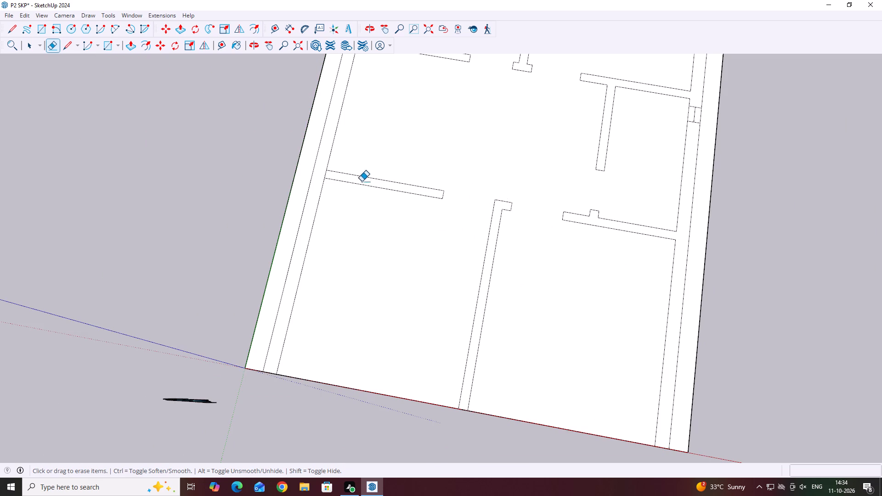
pyautogui.scroll(12, 325, 179)
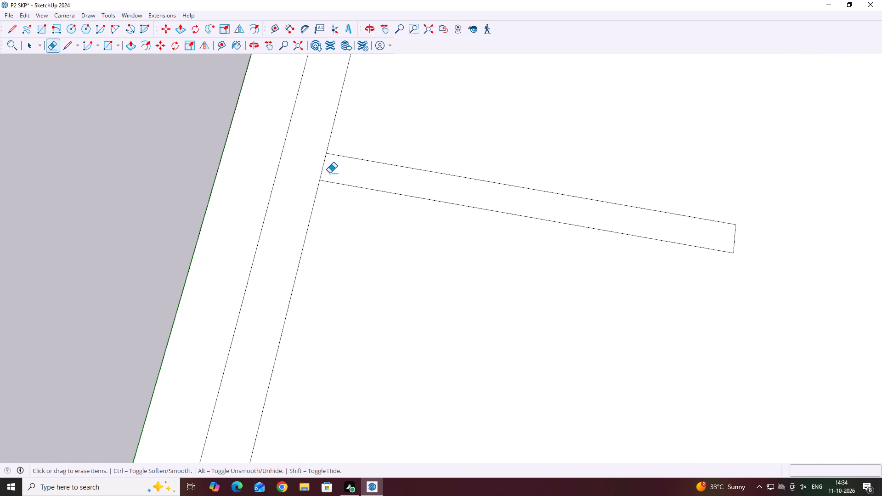
pyautogui.moveTo(330, 173); pyautogui.dragTo(294, 166)
pyautogui.scroll(-17, 297, 199)
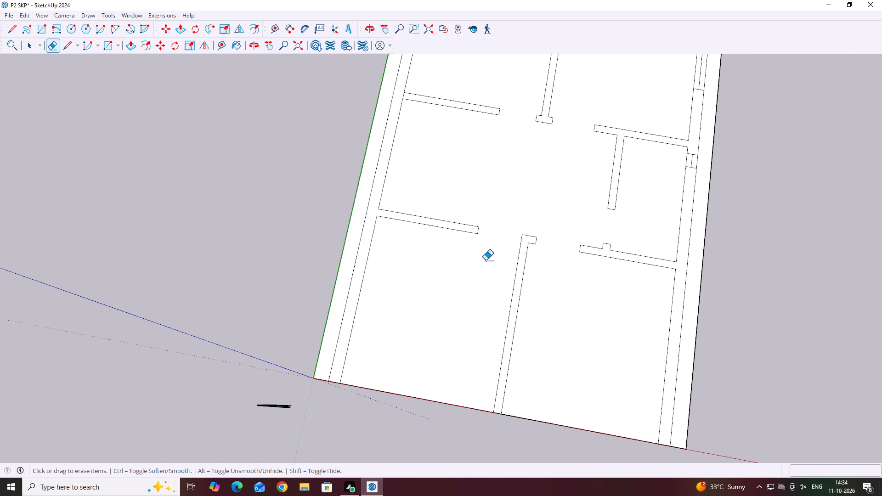
pyautogui.scroll(-5, 578, 264)
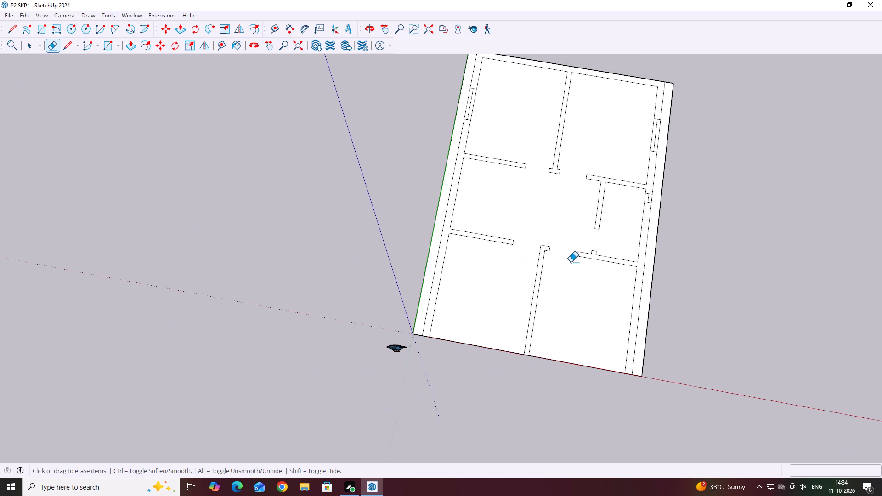
pyautogui.press('Escape')
pyautogui.press('space')
# Draw a line across the outer wall at the midpoint of the middle room's inner face.
pyautogui.scroll(3, 450, 212)
pyautogui.scroll(-5, 456, 194)
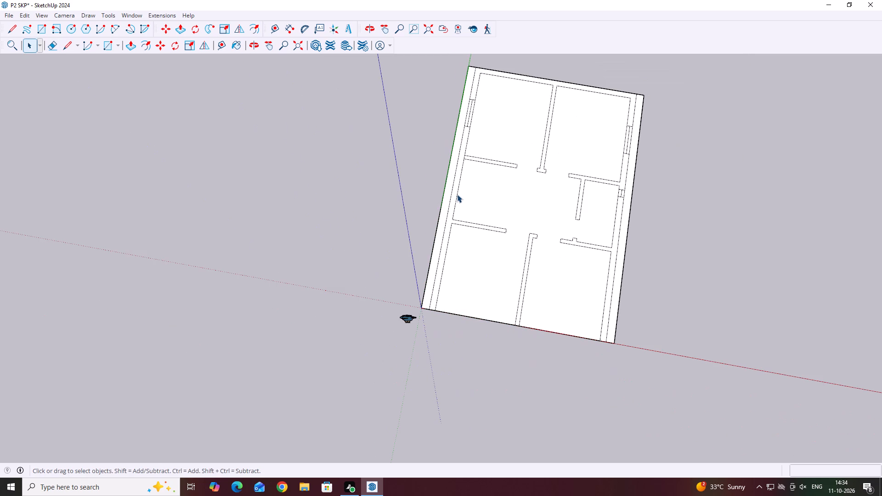
pyautogui.press('l')
pyautogui.scroll(5, 458, 183)
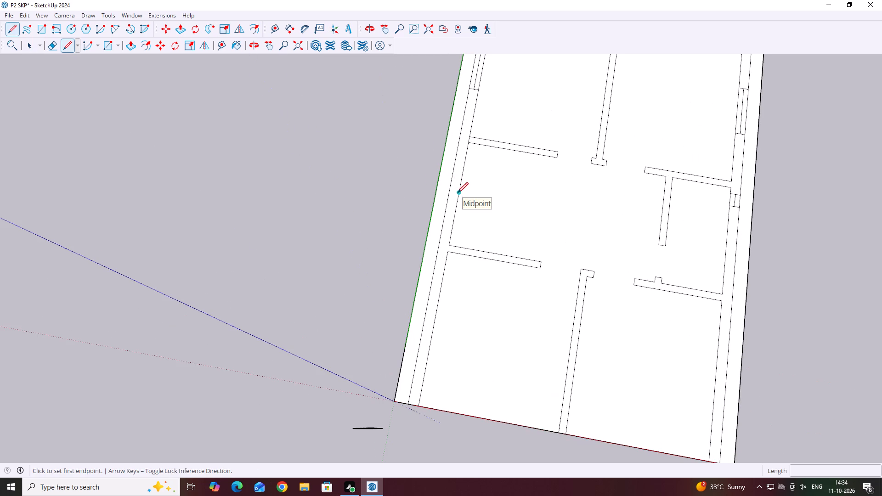
pyautogui.click(458, 193)
pyautogui.click(449, 186)
pyautogui.press('space')
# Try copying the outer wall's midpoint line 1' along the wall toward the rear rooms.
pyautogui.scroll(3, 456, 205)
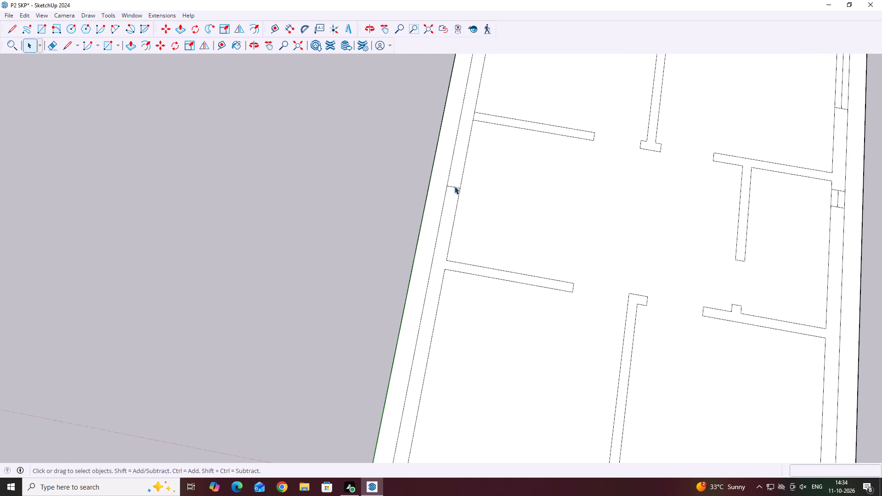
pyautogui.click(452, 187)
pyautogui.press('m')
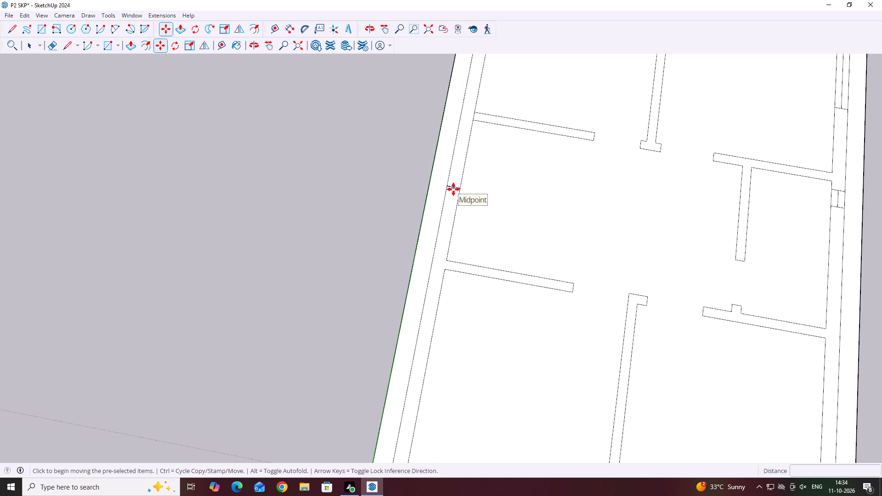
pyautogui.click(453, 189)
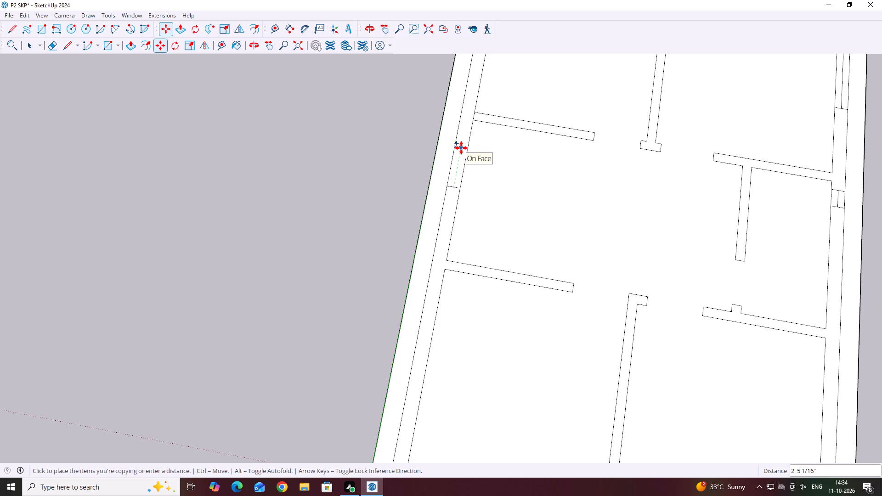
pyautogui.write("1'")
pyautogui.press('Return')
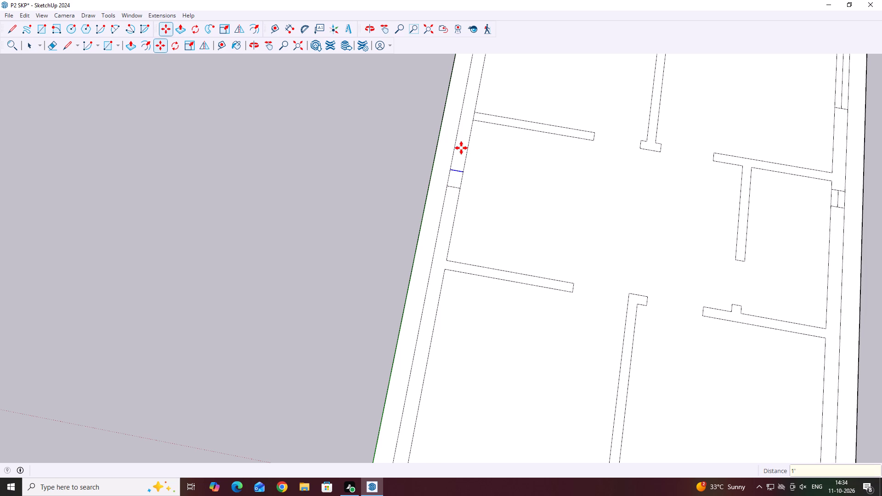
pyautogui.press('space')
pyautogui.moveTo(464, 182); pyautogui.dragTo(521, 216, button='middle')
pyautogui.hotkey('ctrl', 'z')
# Copy the outer wall's midpoint line 1'6" along the wall toward the rear rooms.
pyautogui.scroll(4, 450, 180)
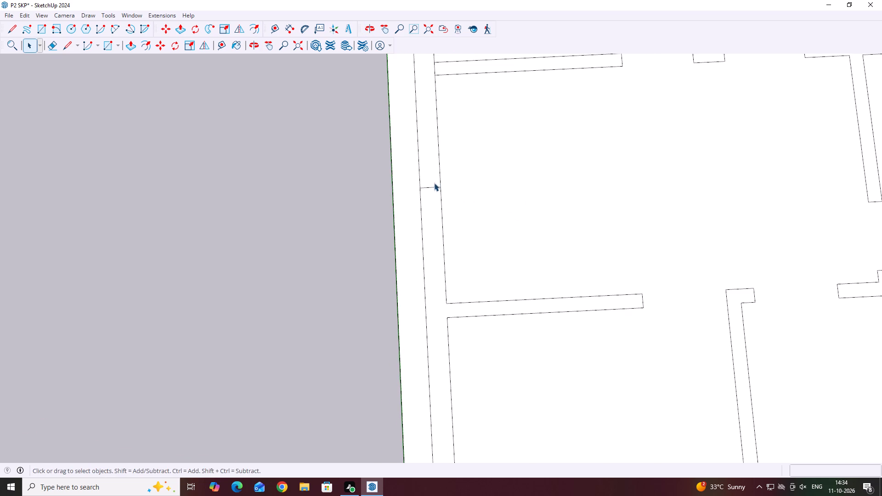
pyautogui.click(430, 186)
pyautogui.moveTo(526, 216); pyautogui.dragTo(445, 208, button='middle')
pyautogui.press('m')
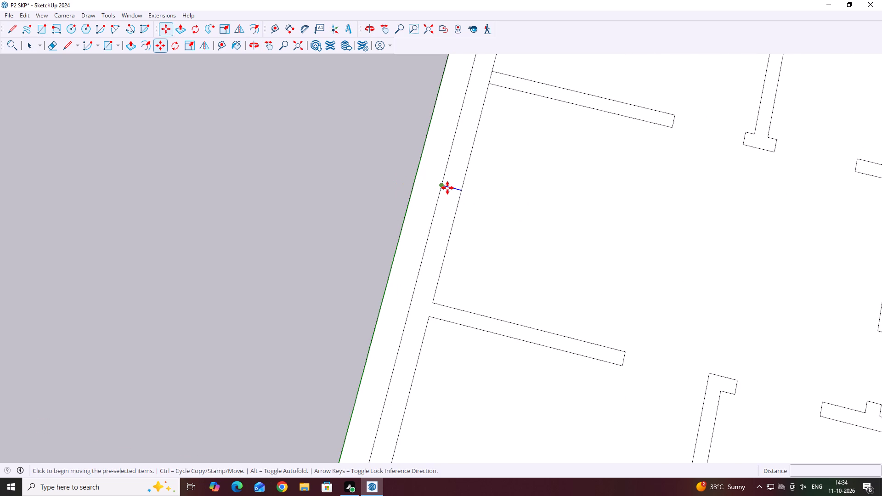
pyautogui.click(452, 187)
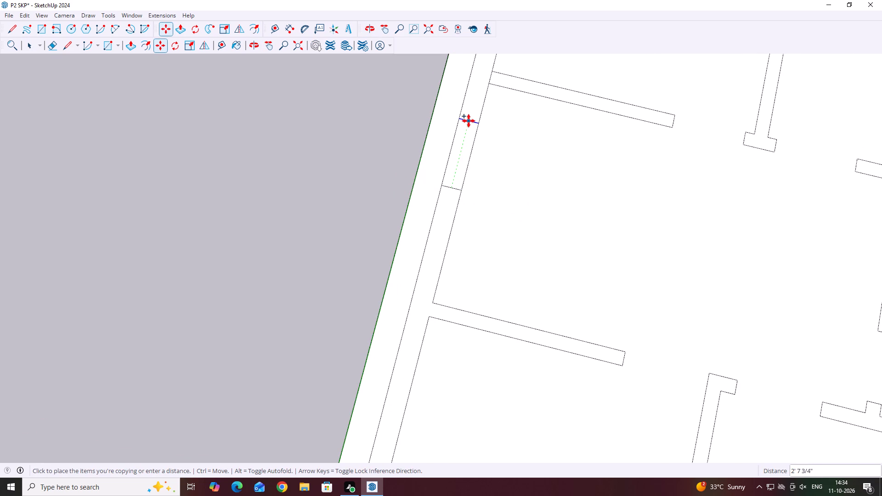
pyautogui.write("1'6")
pyautogui.press('Return')
pyautogui.press('space')
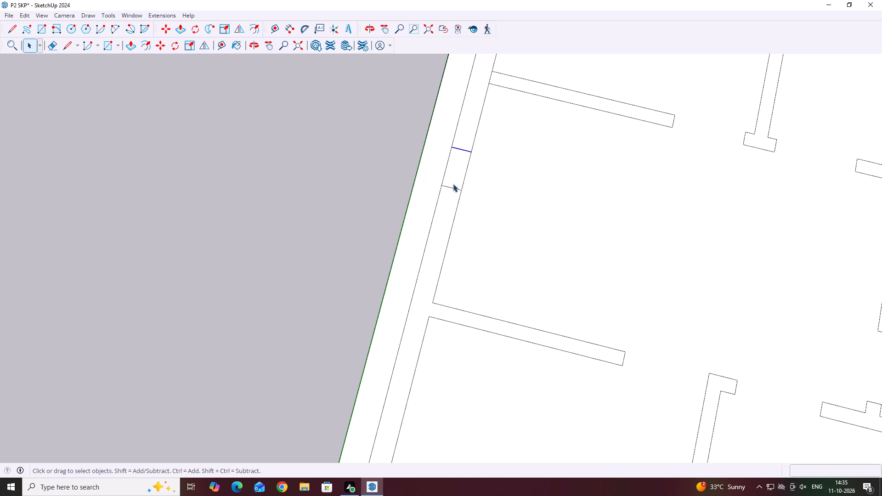
# Copy the outer wall's midpoint line 1'6" along the wall toward the front rooms.
pyautogui.click(450, 187)
pyautogui.scroll(2, 448, 187)
pyautogui.press('m')
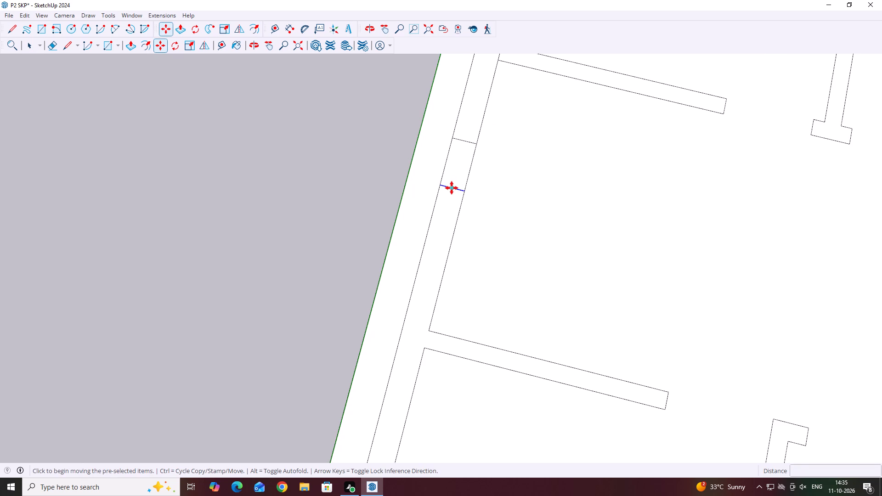
pyautogui.click(452, 188)
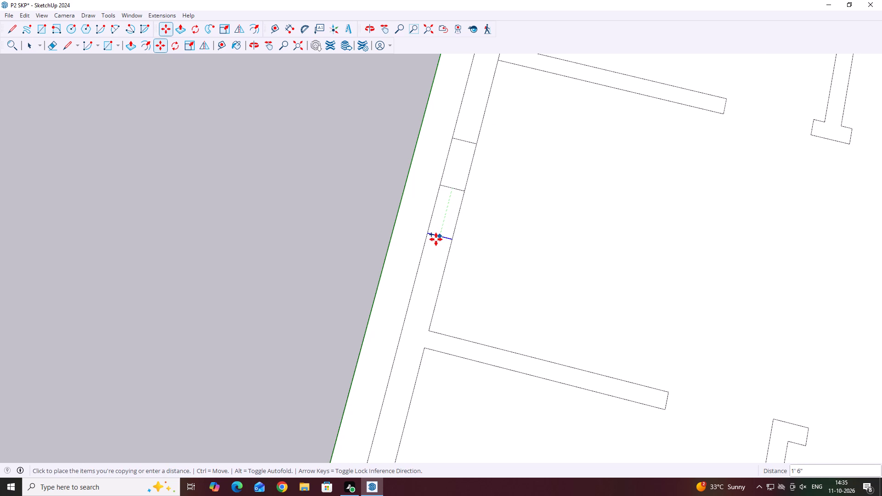
pyautogui.click(437, 237)
pyautogui.press('space')
pyautogui.click(312, 187)
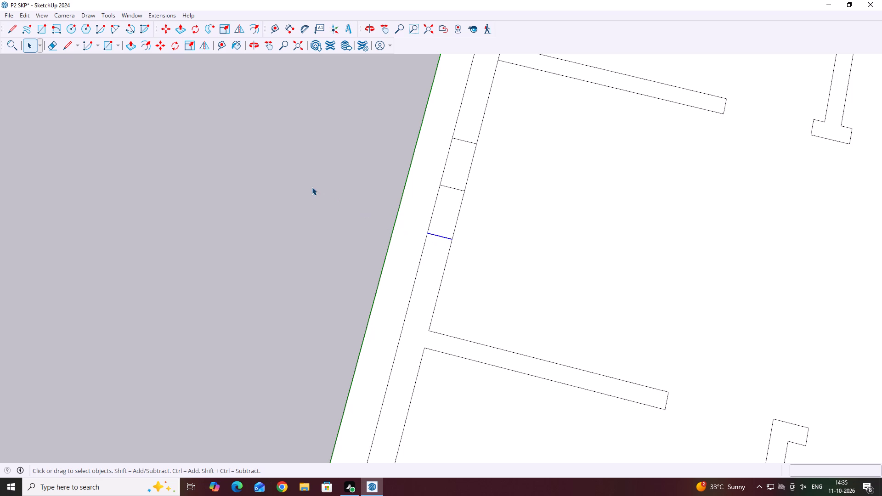
# Delete the original midpoint line between the two copies in the middle room's outer wall.
pyautogui.scroll(3, 439, 180)
pyautogui.click(460, 192)
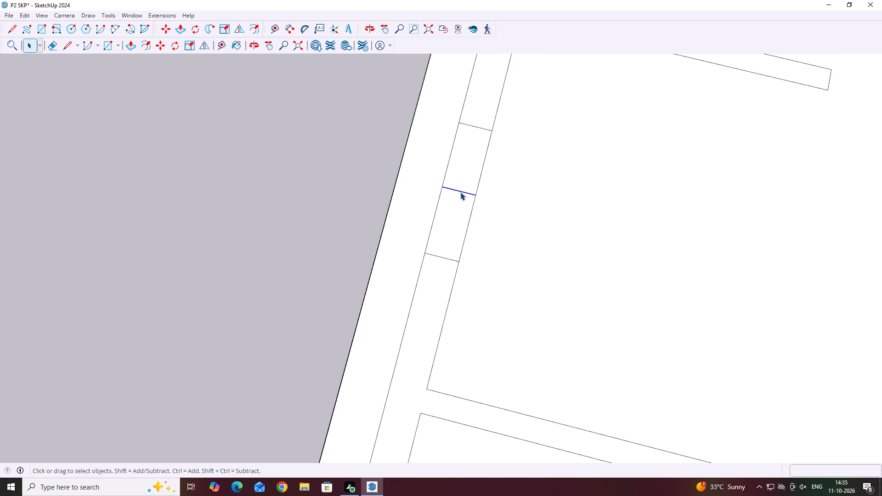
pyautogui.press('Delete')
# Draw a 3' centre line between the midpoints of the two cross lines to mark the middle room's window.
pyautogui.scroll(-4, 447, 197)
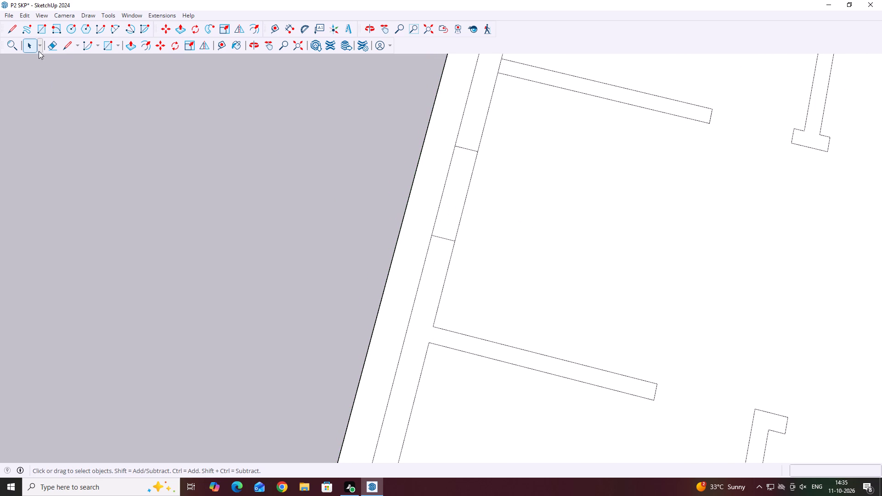
pyautogui.click(10, 32)
pyautogui.scroll(1, 459, 241)
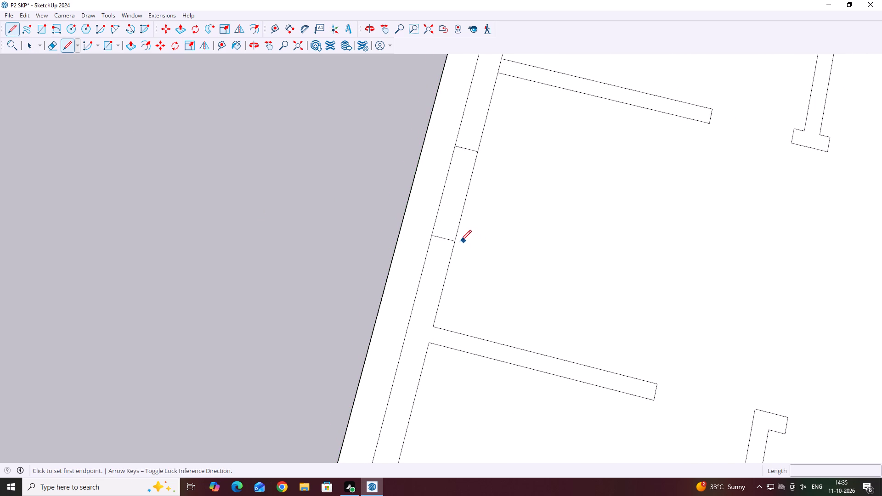
pyautogui.scroll(2, 461, 241)
pyautogui.click(437, 237)
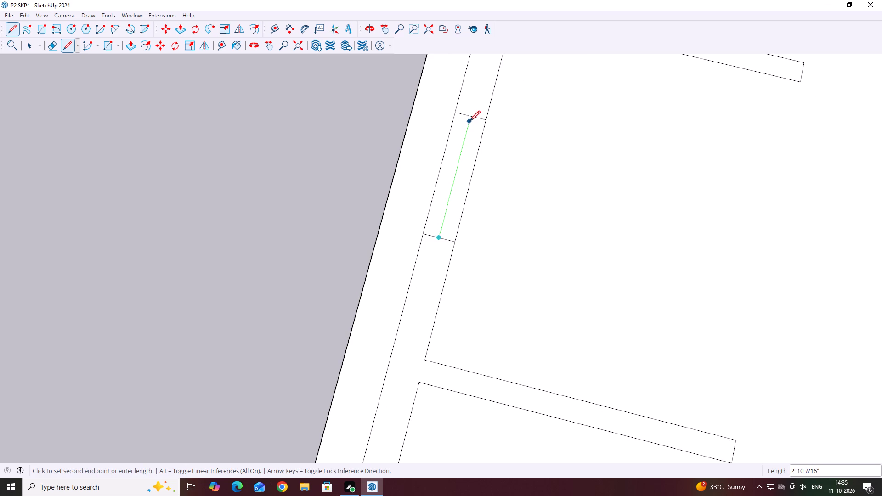
pyautogui.click(472, 117)
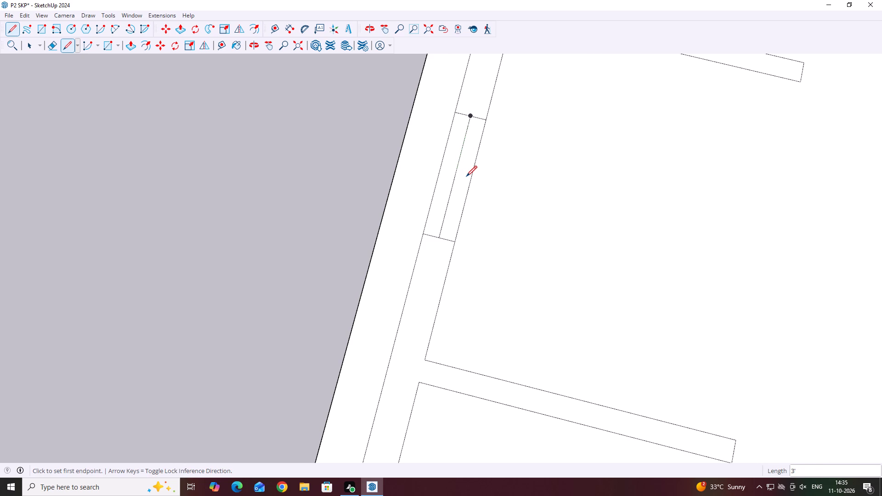
pyautogui.scroll(-5, 367, 204)
pyautogui.scroll(-4, 424, 214)
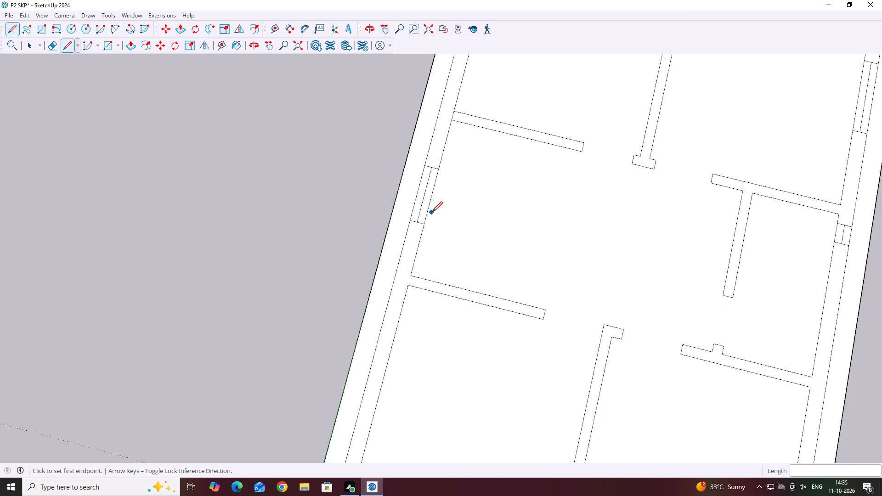
pyautogui.press('Escape')
pyautogui.scroll(-6, 426, 197)
pyautogui.press('space')
# Draw a line across the outer wall at the midpoint of the adjacent front room's inner face.
pyautogui.moveTo(468, 306); pyautogui.dragTo(486, 297, button='middle')
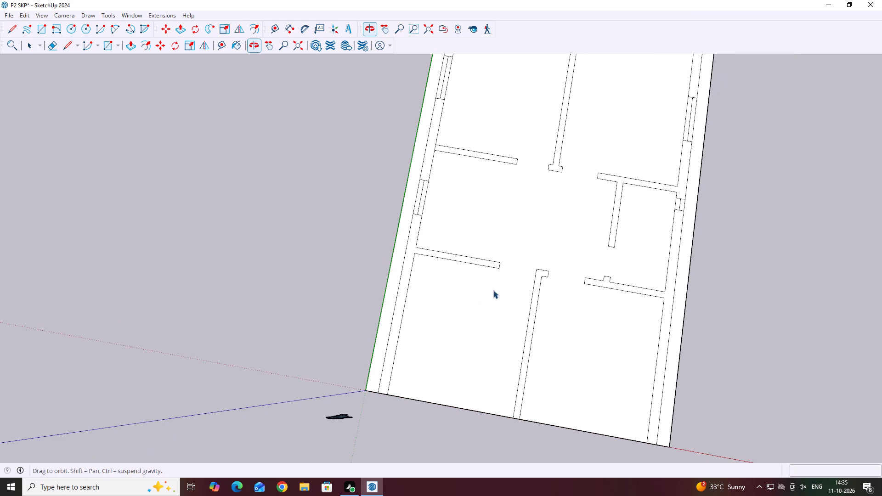
pyautogui.press('l')
pyautogui.click(404, 323)
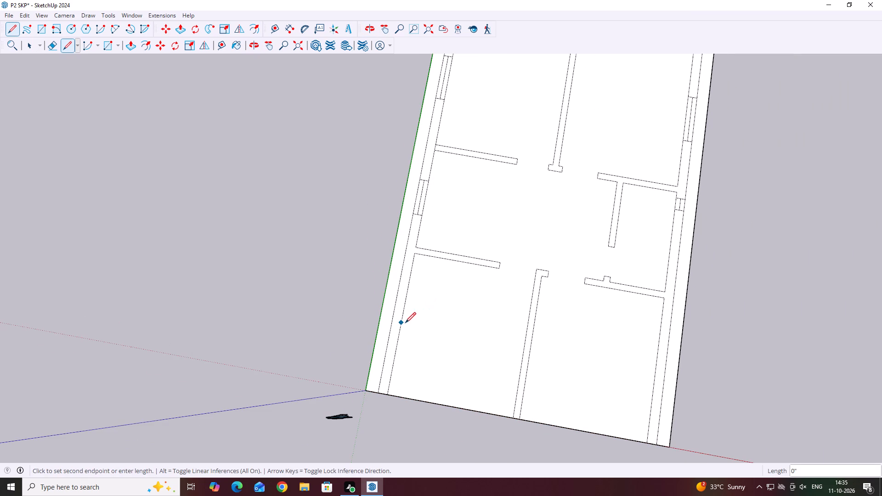
pyautogui.click(392, 318)
pyautogui.press('space')
# Copy the front room's midpoint line 2'6" along the green-axis outer wall toward the middle room.
pyautogui.scroll(3, 393, 327)
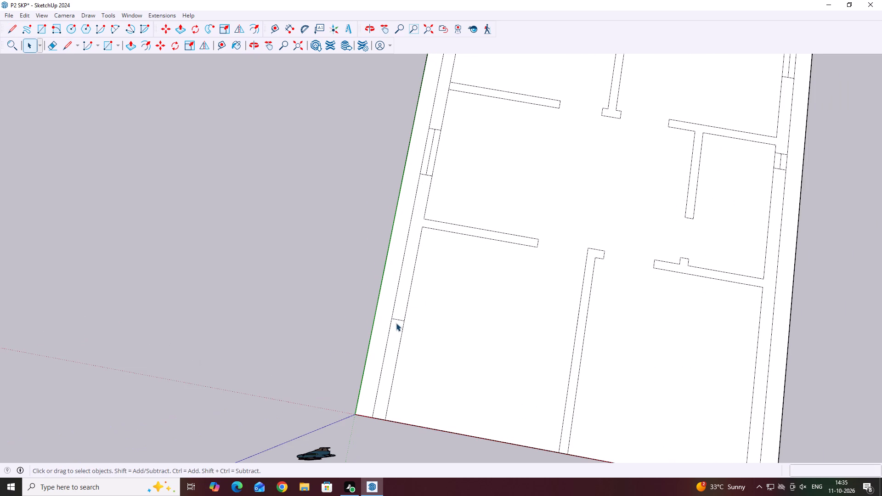
pyautogui.click(400, 319)
pyautogui.press('m')
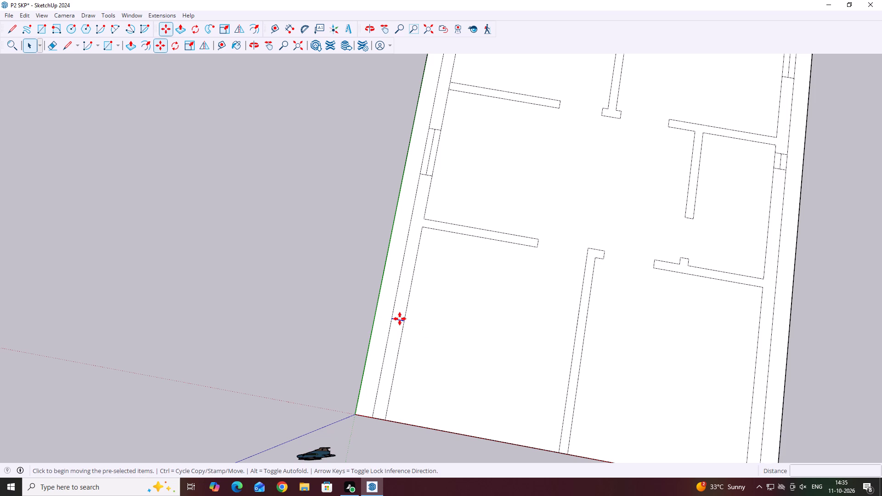
pyautogui.click(398, 320)
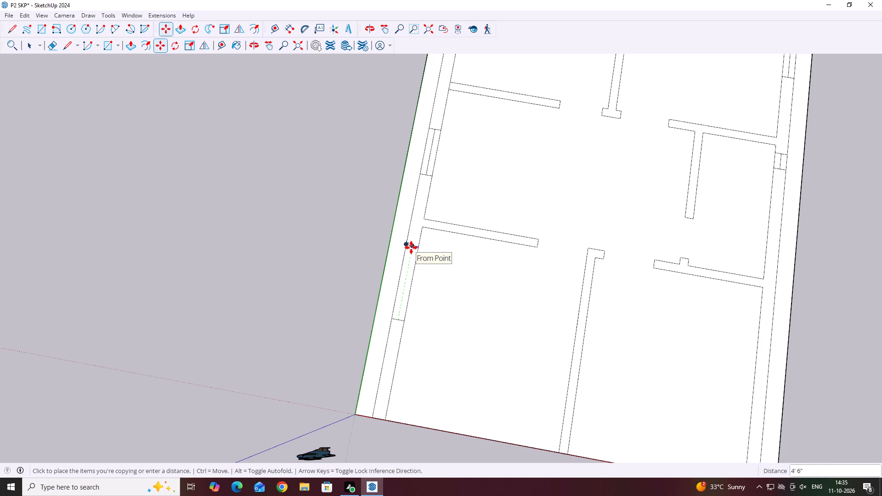
pyautogui.press('2')
pyautogui.write("'6")
pyautogui.press('Return')
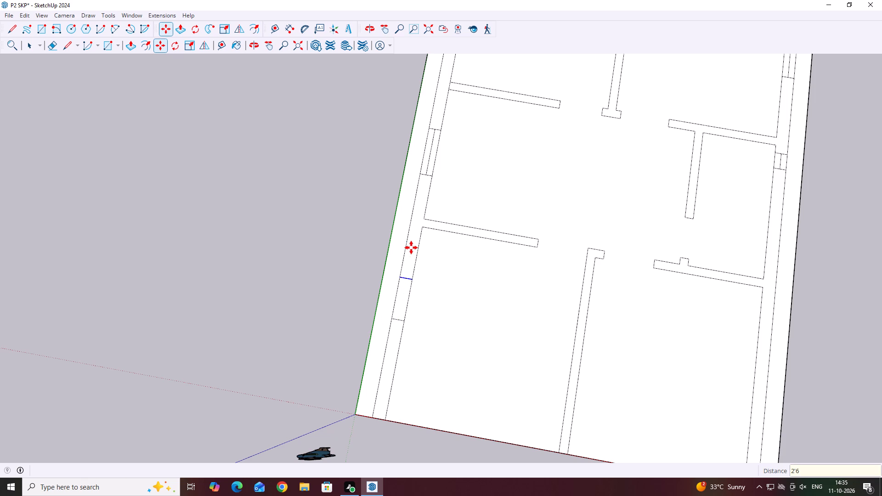
pyautogui.press('space')
# Copy the same midpoint line along the wall toward the front corner, spaced to match the first copy.
pyautogui.scroll(3, 402, 305)
pyautogui.click(394, 323)
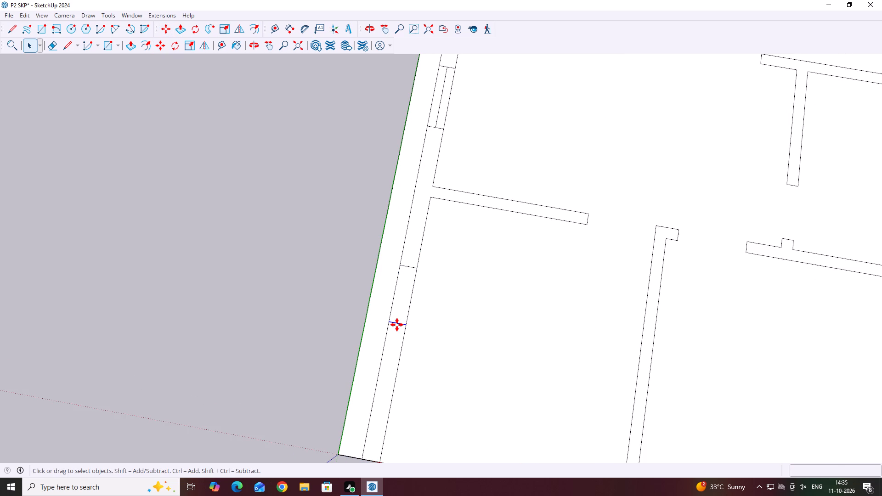
pyautogui.press('m')
pyautogui.click(397, 324)
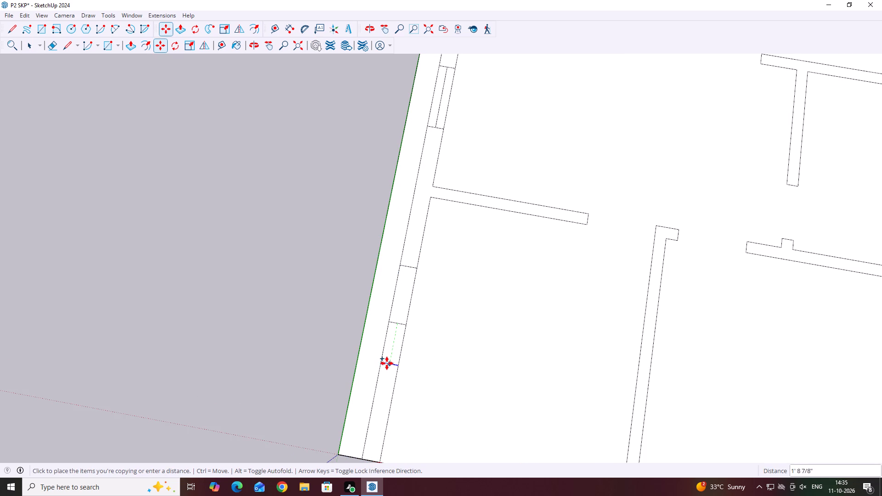
pyautogui.click(383, 386)
pyautogui.press('space')
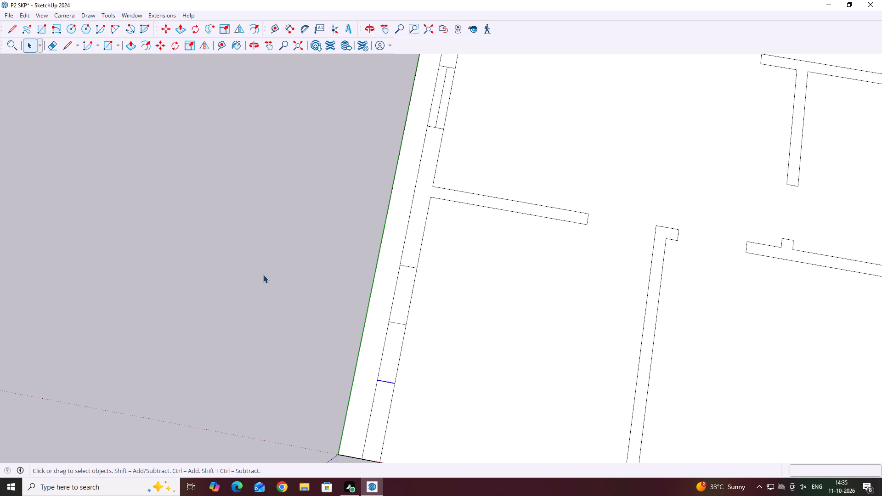
# Delete the original midpoint line between the two copies in the front room's outer wall.
pyautogui.click(261, 275)
pyautogui.scroll(2, 391, 336)
pyautogui.click(399, 321)
pyautogui.press('Delete')
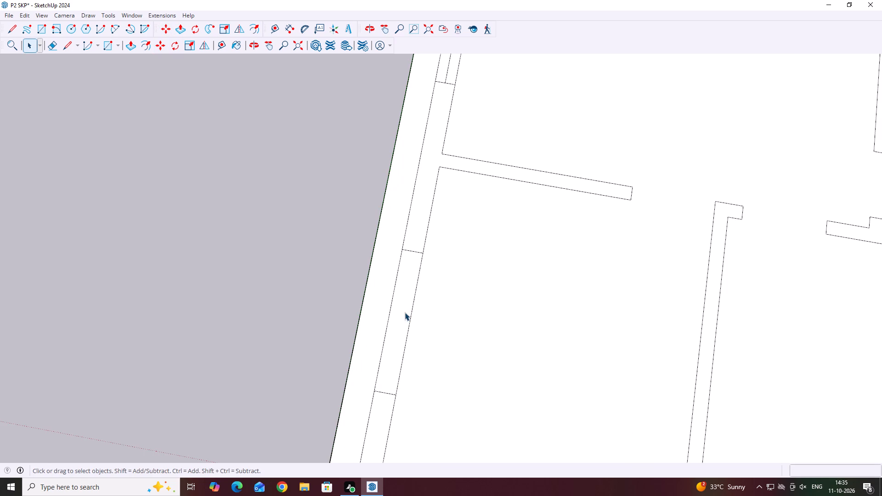
# Draw a centre line between the midpoints of the two cross lines to mark the front room's window.
pyautogui.press('l')
pyautogui.moveTo(385, 393); pyautogui.dragTo(387, 384)
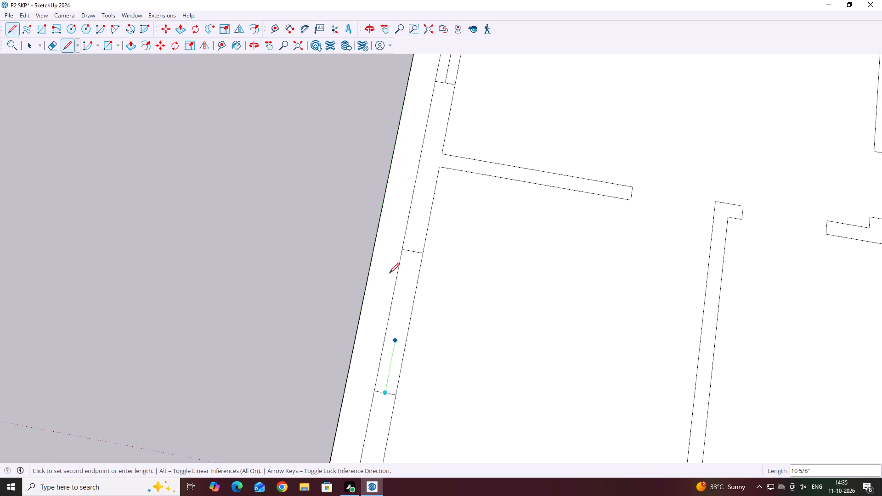
pyautogui.click(412, 251)
pyautogui.press('space')
# Examine the whole floor plan's walls, partitions and window marks from several angles.
pyautogui.scroll(-6, 274, 249)
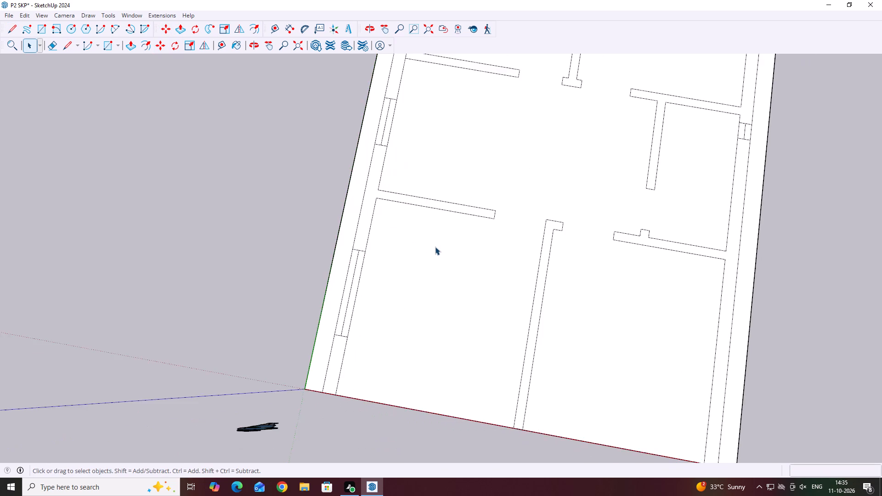
pyautogui.scroll(-5, 440, 244)
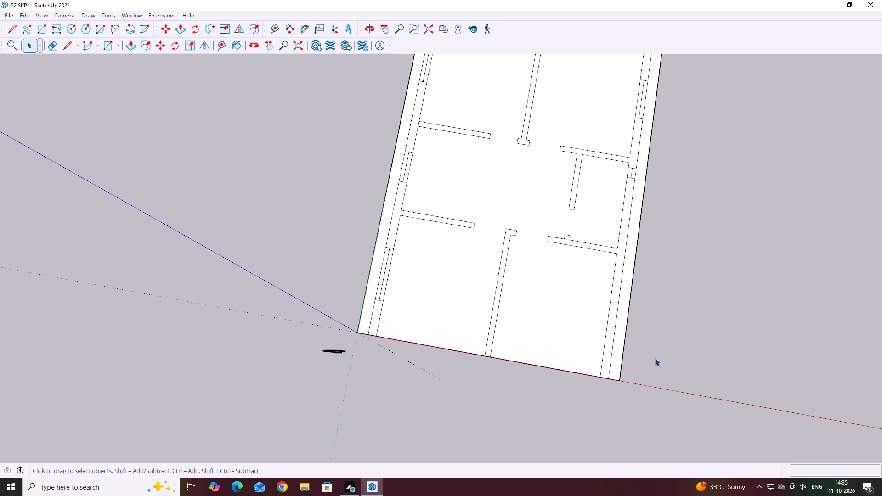
pyautogui.scroll(-5, 620, 347)
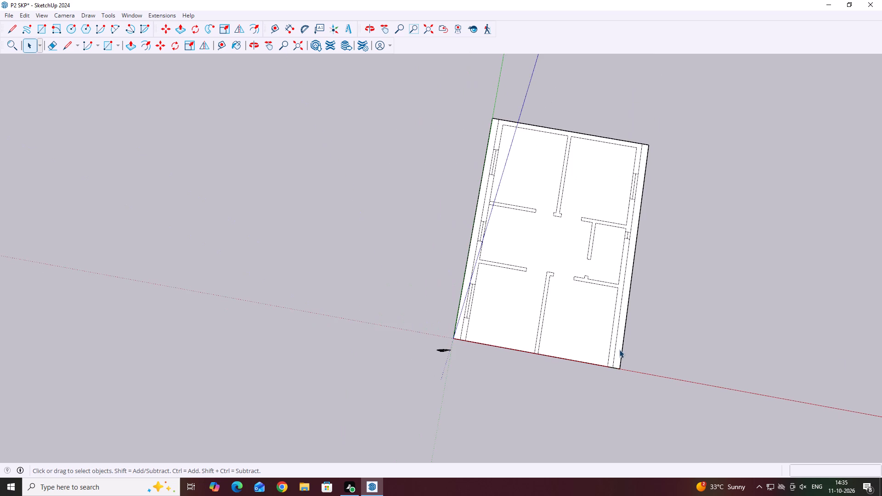
pyautogui.moveTo(561, 332); pyautogui.dragTo(605, 340, button='middle')
pyautogui.scroll(2, 548, 245)
pyautogui.moveTo(605, 281); pyautogui.dragTo(597, 280, button='middle')
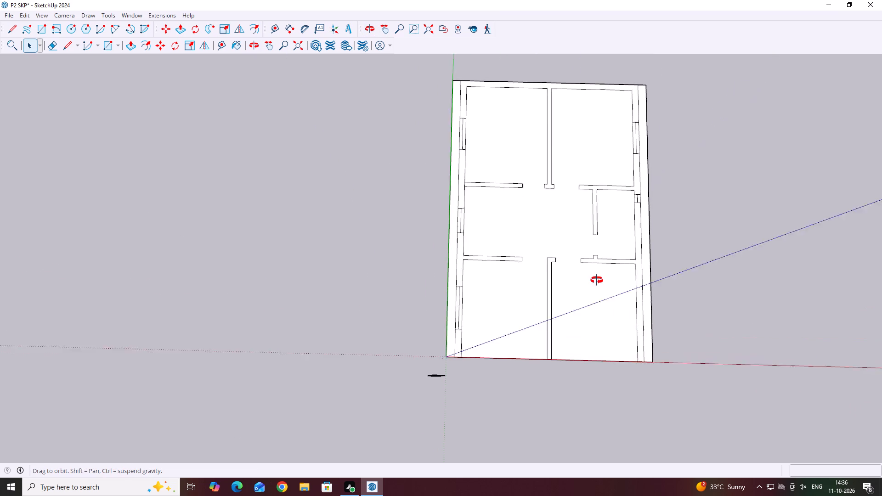
pyautogui.moveTo(597, 280); pyautogui.dragTo(532, 280, button='middle')
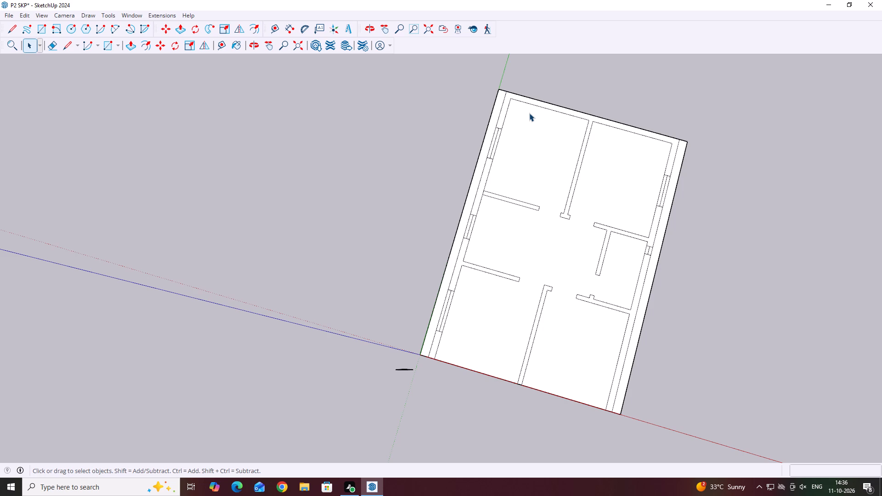
pyautogui.moveTo(365, 272); pyautogui.dragTo(489, 225, button='middle')
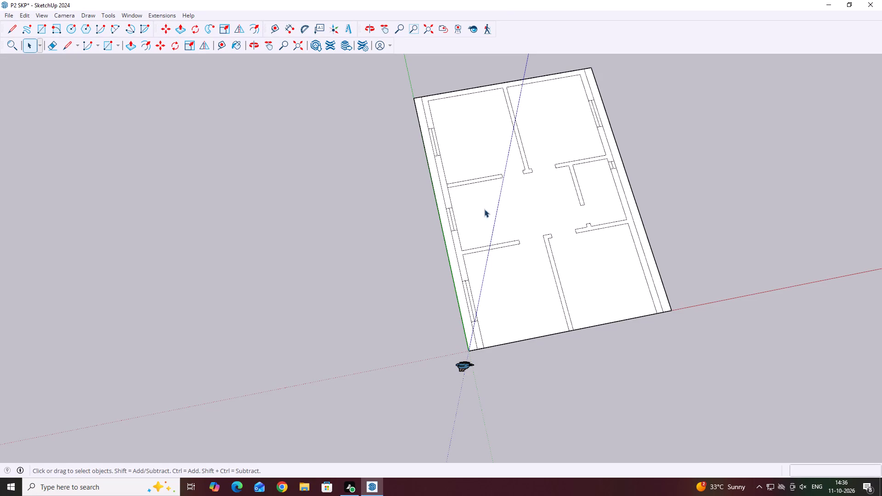
pyautogui.moveTo(565, 304); pyautogui.dragTo(424, 221, button='middle')
pyautogui.moveTo(637, 299); pyautogui.dragTo(557, 237, button='middle')
pyautogui.moveTo(411, 380); pyautogui.dragTo(475, 336, button='middle')
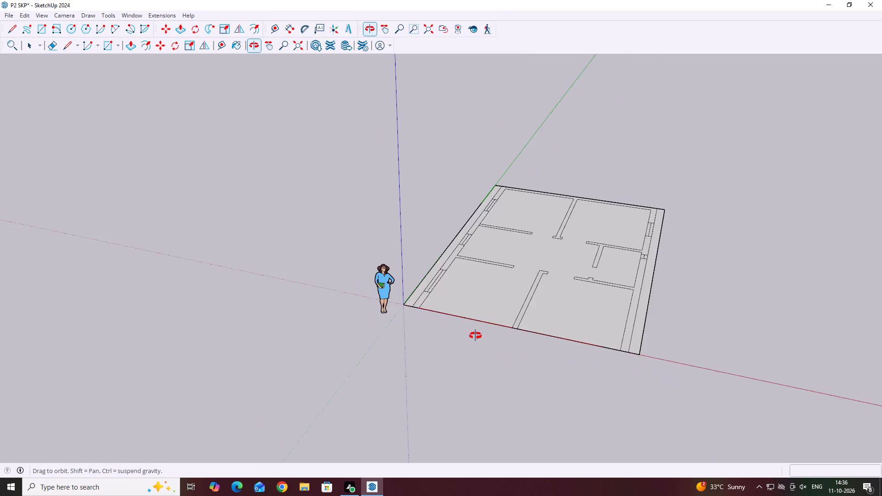
pyautogui.moveTo(475, 336); pyautogui.dragTo(489, 329, button='middle')
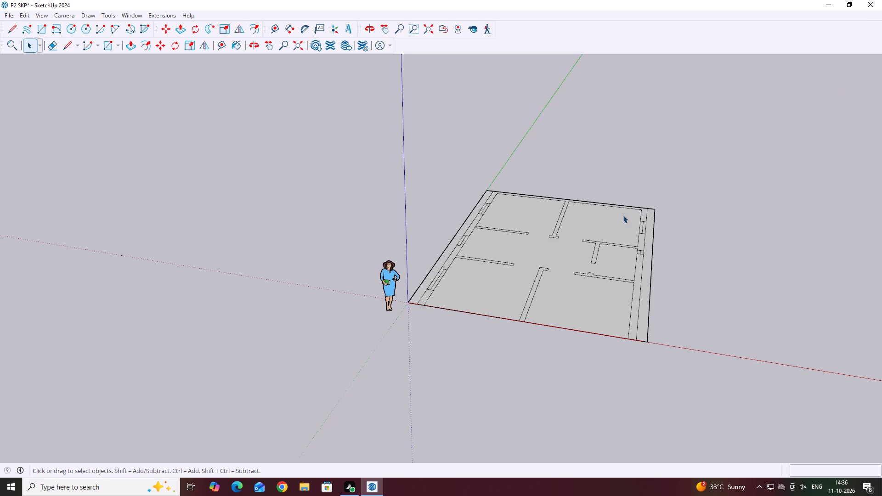
pyautogui.moveTo(396, 200); pyautogui.dragTo(457, 314, button='middle')
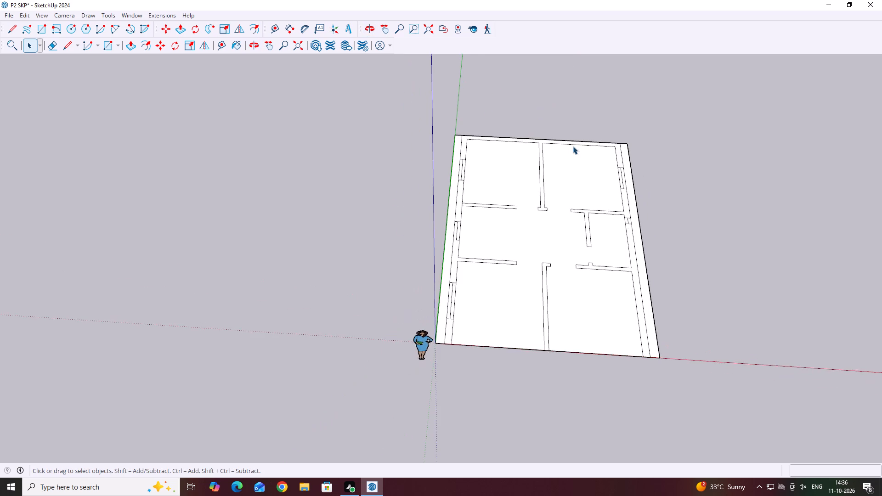
# Push/Pull the rear outer wall face, including its corner returns and the partition between the rear rooms, up 10'.
pyautogui.scroll(8, 577, 137)
pyautogui.moveTo(630, 153); pyautogui.dragTo(634, 223, button='middle')
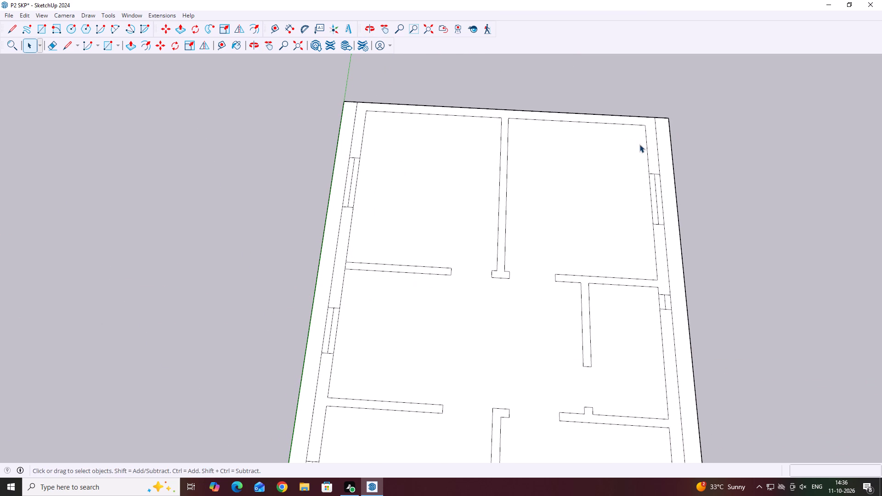
pyautogui.scroll(3, 643, 145)
pyautogui.click(657, 149)
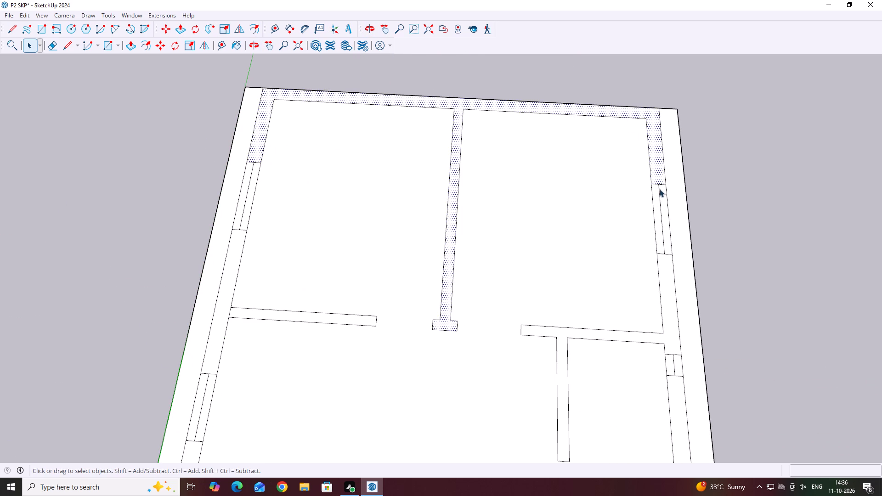
pyautogui.moveTo(661, 191); pyautogui.dragTo(658, 146, button='middle')
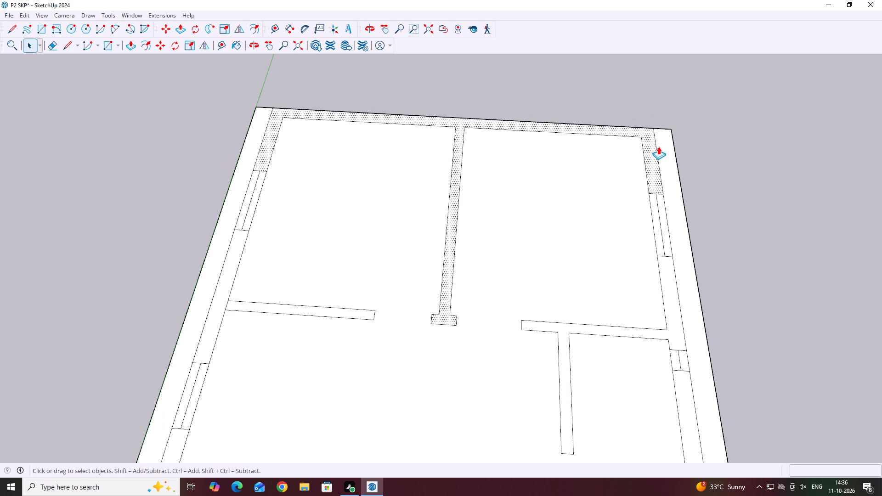
pyautogui.press('p')
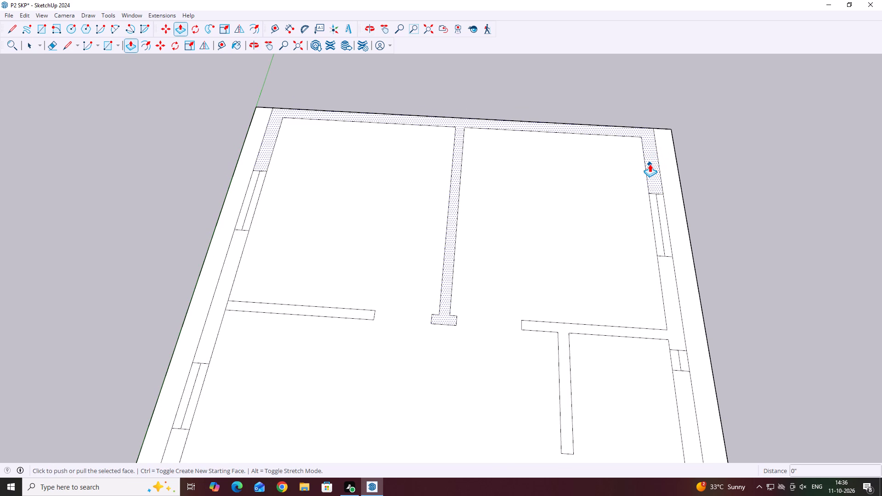
pyautogui.click(651, 164)
pyautogui.scroll(-13, 650, 158)
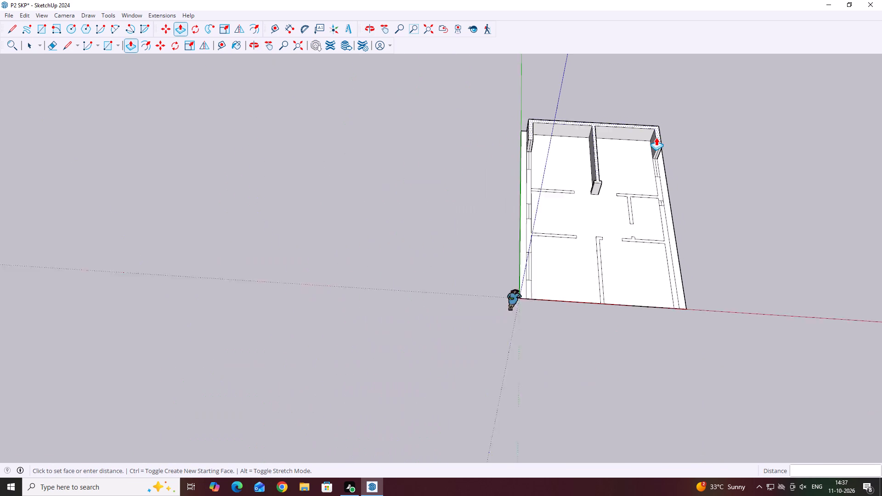
pyautogui.scroll(-1, 656, 137)
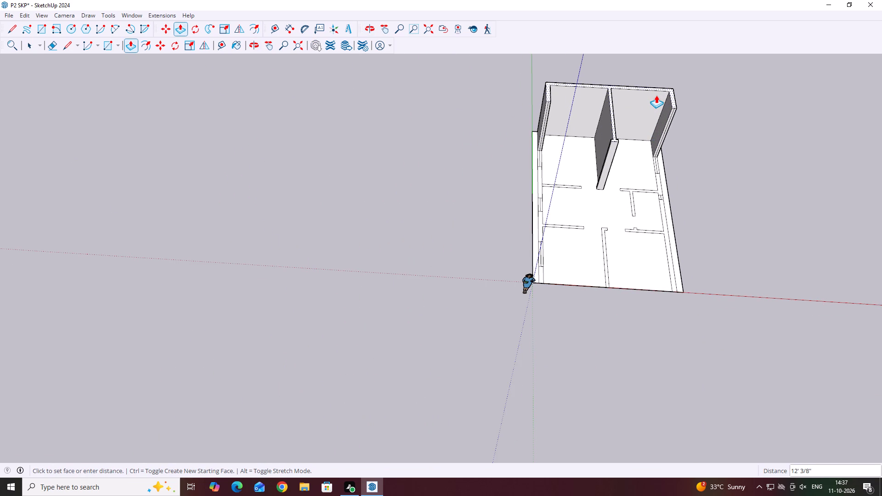
pyautogui.write("10'")
pyautogui.press('Return')
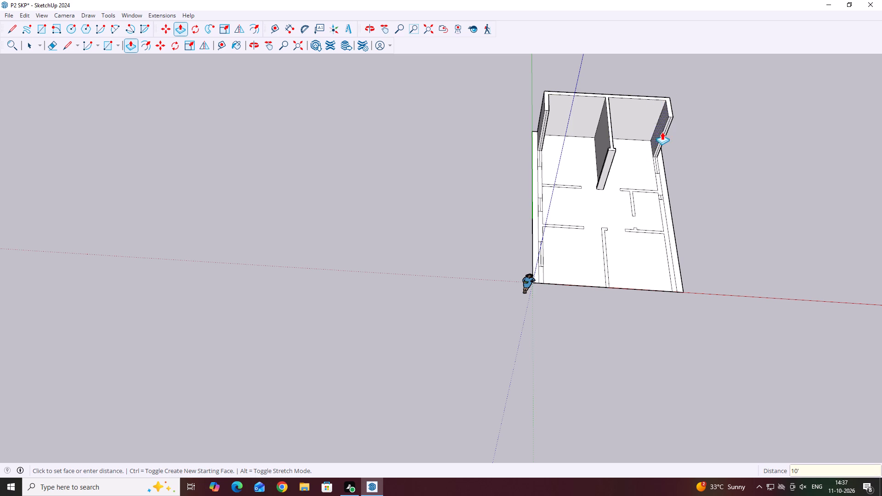
# Raise the front stretch of outer wall opposite the green axis with its partition, and the partition between the front rooms, by 10'.
pyautogui.scroll(5, 672, 237)
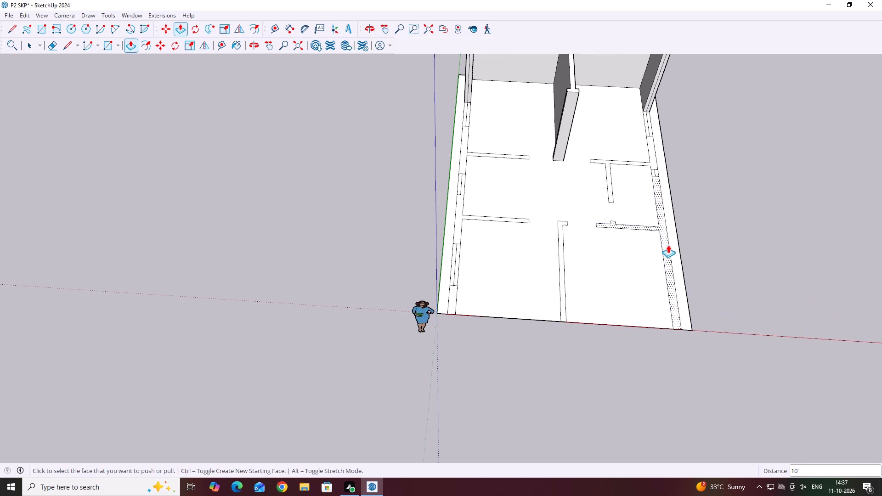
pyautogui.doubleClick(667, 248)
pyautogui.moveTo(634, 220); pyautogui.dragTo(584, 241, button='middle')
pyautogui.scroll(3, 559, 268)
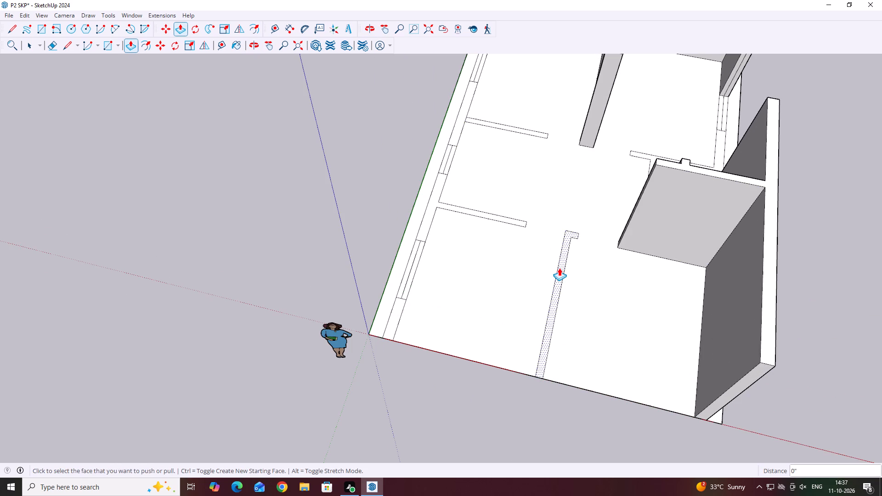
pyautogui.doubleClick(559, 269)
# Raise the green-axis wall segment joined to the front room's partition and the wall segment at the front corner by 10'.
pyautogui.scroll(2, 411, 225)
pyautogui.click(427, 226)
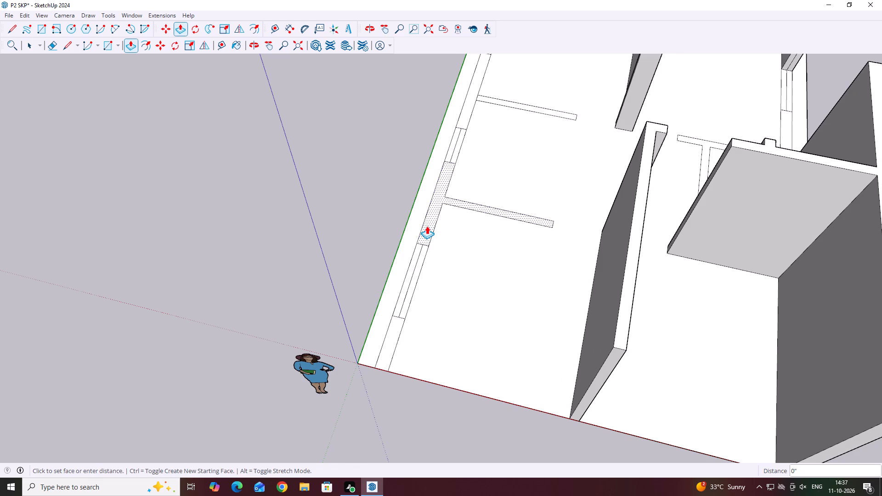
pyautogui.click(427, 226)
pyautogui.scroll(3, 387, 342)
pyautogui.doubleClick(387, 342)
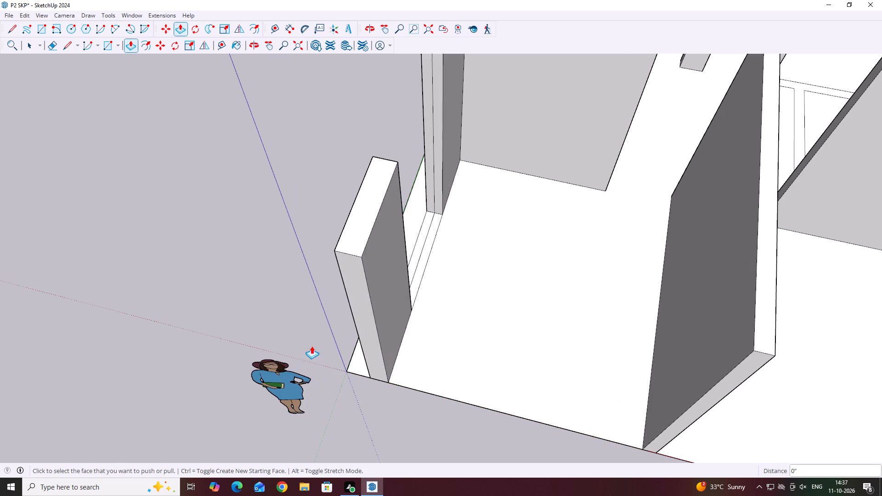
# Raise the outer wall segment between the rear room's window and the small room's window, with its T-shaped partition, by 10'.
pyautogui.scroll(-12, 311, 346)
pyautogui.moveTo(782, 297); pyautogui.dragTo(722, 381, button='middle')
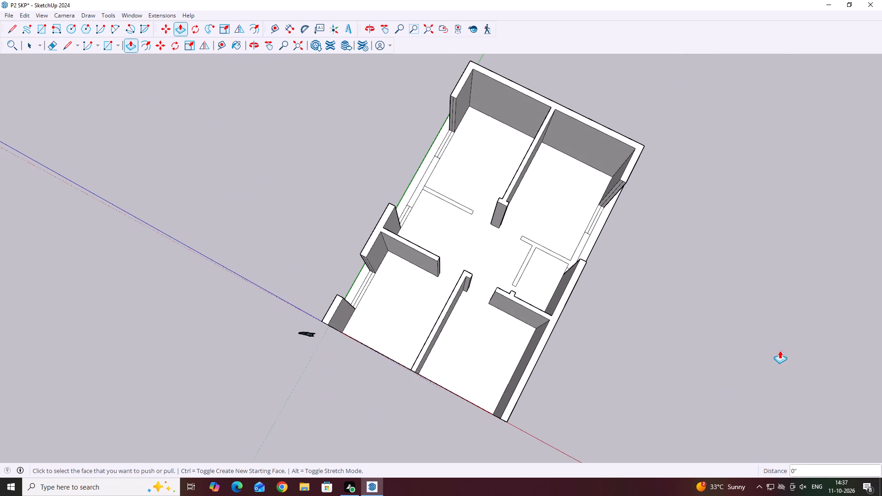
pyautogui.scroll(9, 577, 247)
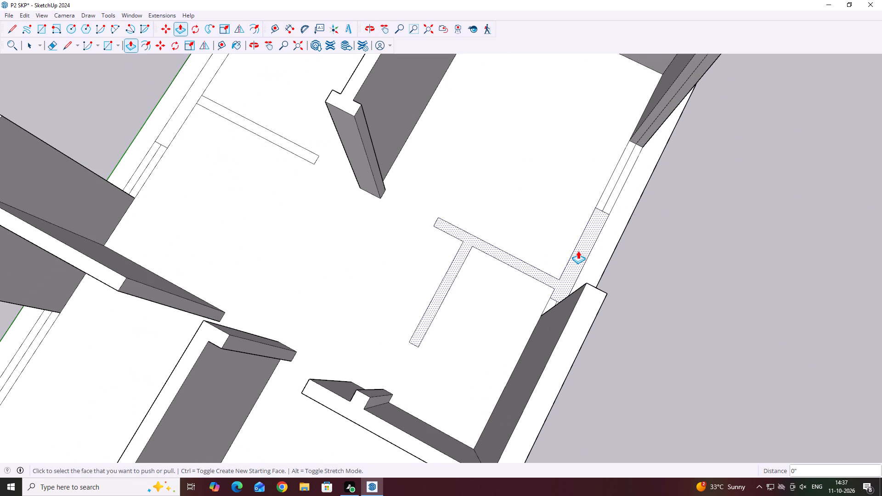
pyautogui.doubleClick(578, 251)
# Raise the green-axis outer wall segment between the rear room's and middle room's windows by 10'.
pyautogui.moveTo(303, 170); pyautogui.dragTo(537, 220, button='middle')
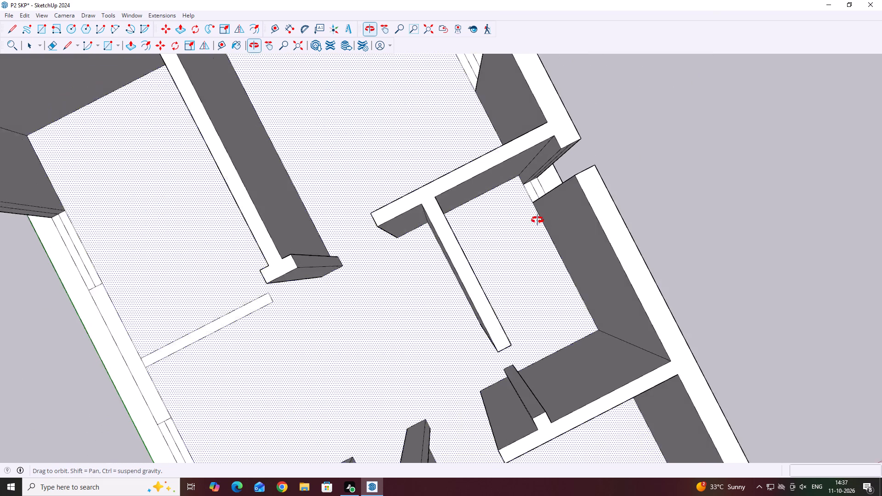
pyautogui.moveTo(537, 220); pyautogui.dragTo(562, 220, button='middle')
pyautogui.scroll(-13, 449, 219)
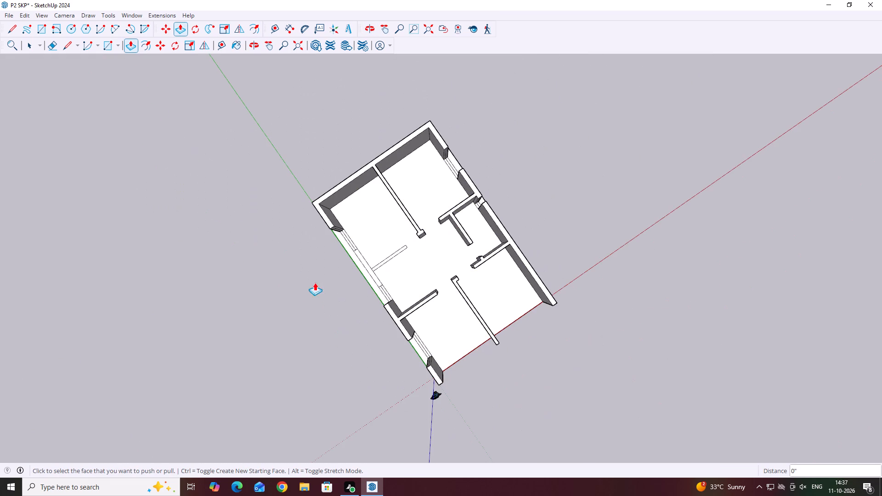
pyautogui.scroll(9, 380, 269)
pyautogui.doubleClick(367, 271)
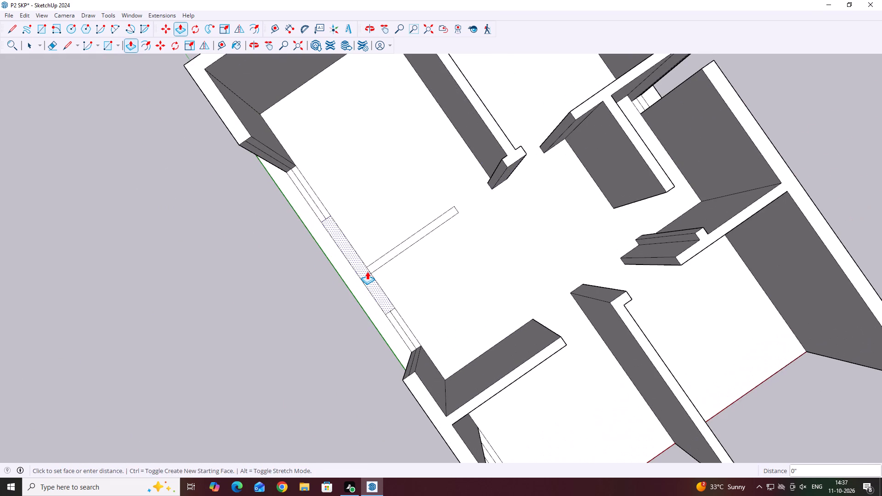
# Raise the partition joined to the green-axis wall segment between the rear room's and middle room's windows by 10'.
pyautogui.scroll(7, 379, 248)
pyautogui.doubleClick(387, 266)
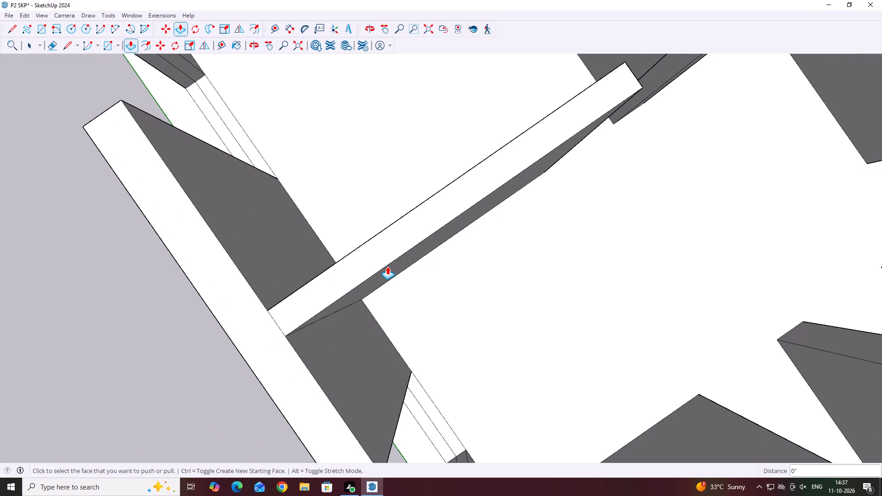
# Examine the raised walls, partitions and window openings from several angles around the floor plan.
pyautogui.scroll(-7, 387, 267)
pyautogui.moveTo(479, 273); pyautogui.dragTo(449, 269, button='middle')
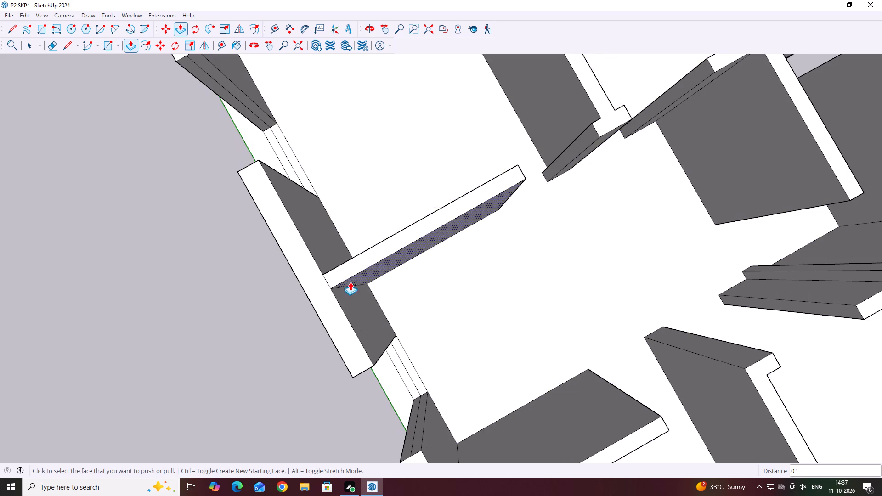
pyautogui.moveTo(307, 299); pyautogui.dragTo(336, 257, button='middle')
pyautogui.scroll(-5, 330, 268)
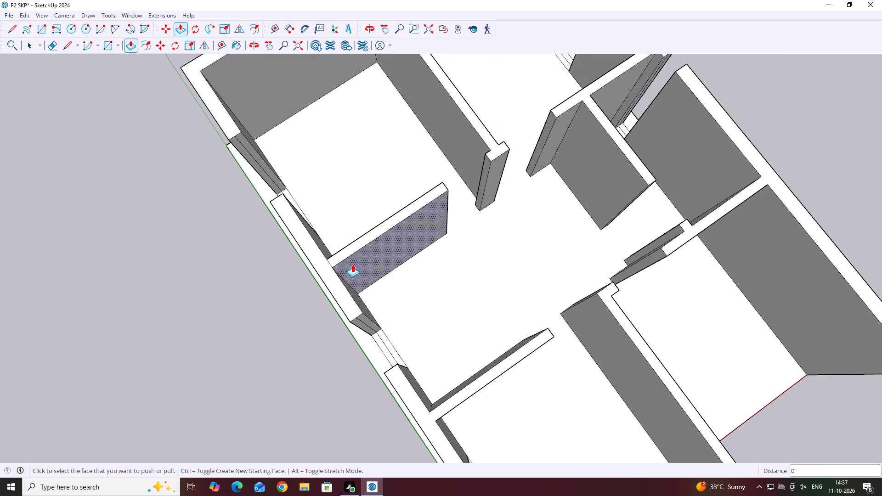
pyautogui.moveTo(370, 333); pyautogui.dragTo(407, 314, button='middle')
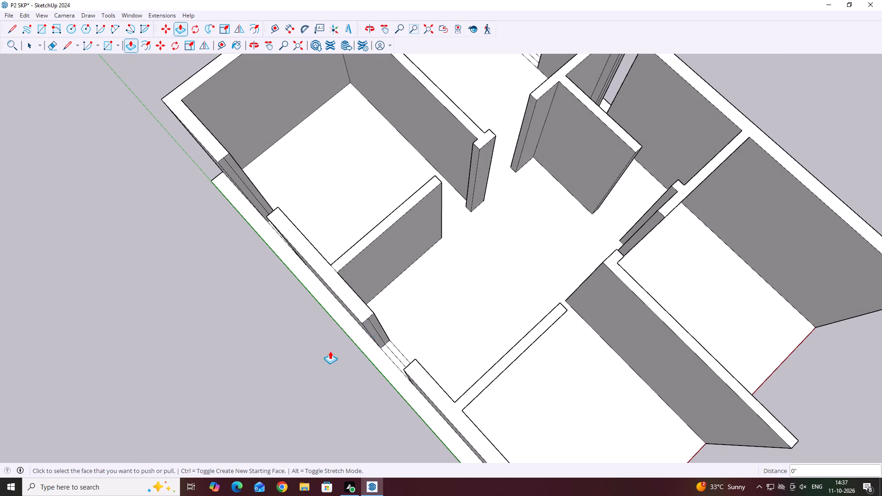
pyautogui.scroll(-6, 470, 326)
pyautogui.moveTo(738, 319); pyautogui.dragTo(694, 322, button='middle')
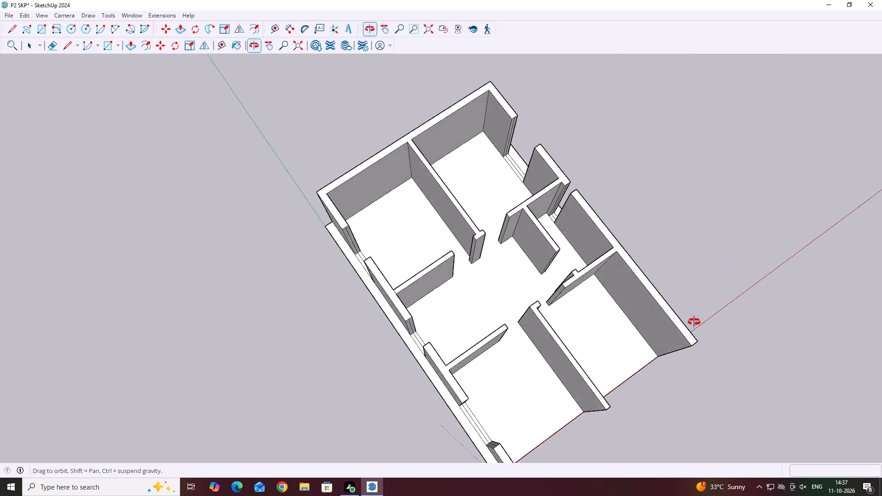
pyautogui.moveTo(694, 322); pyautogui.dragTo(613, 284, button='middle')
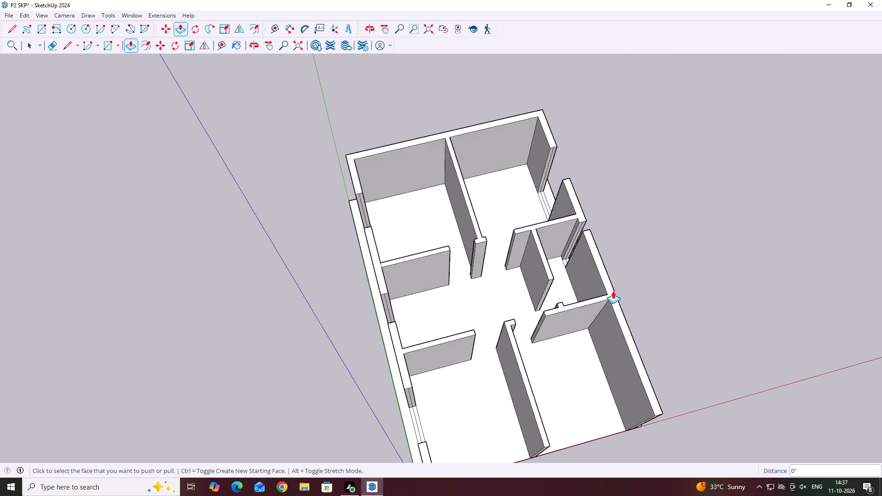
pyautogui.scroll(-7, 605, 351)
pyautogui.moveTo(692, 372); pyautogui.dragTo(610, 354, button='middle')
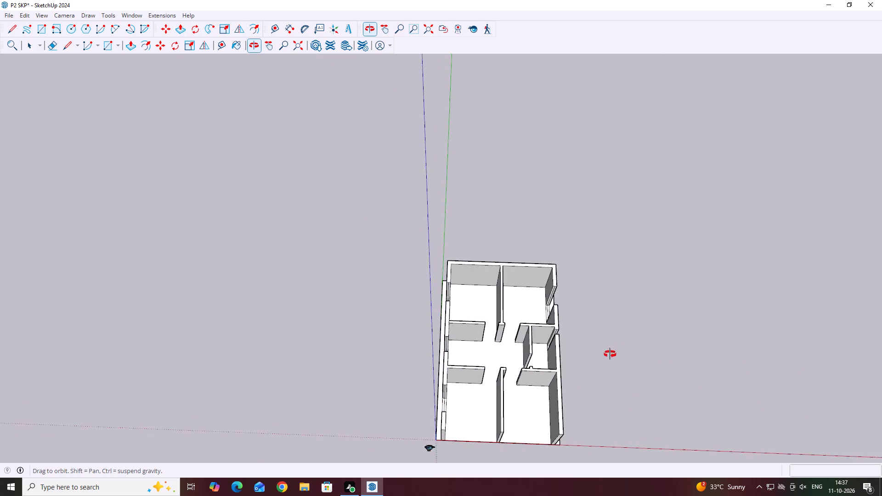
pyautogui.moveTo(610, 354); pyautogui.dragTo(577, 347, button='middle')
pyautogui.moveTo(449, 355); pyautogui.dragTo(509, 324, button='middle')
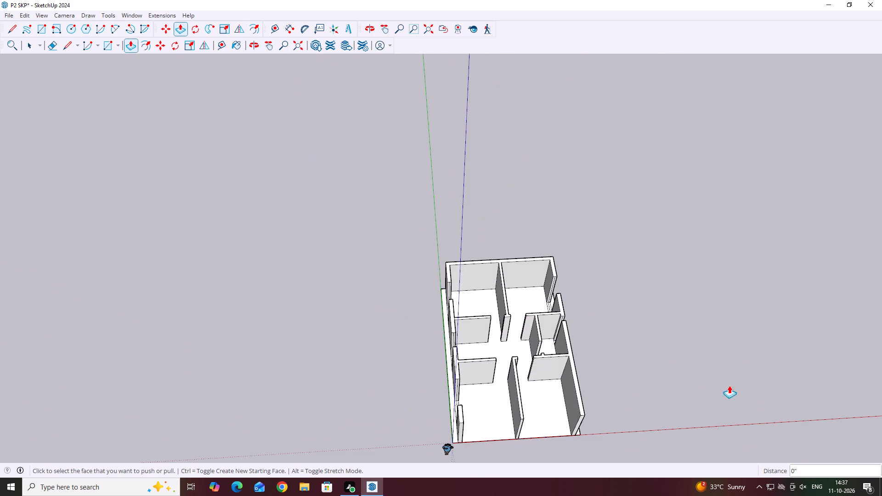
pyautogui.press('space')
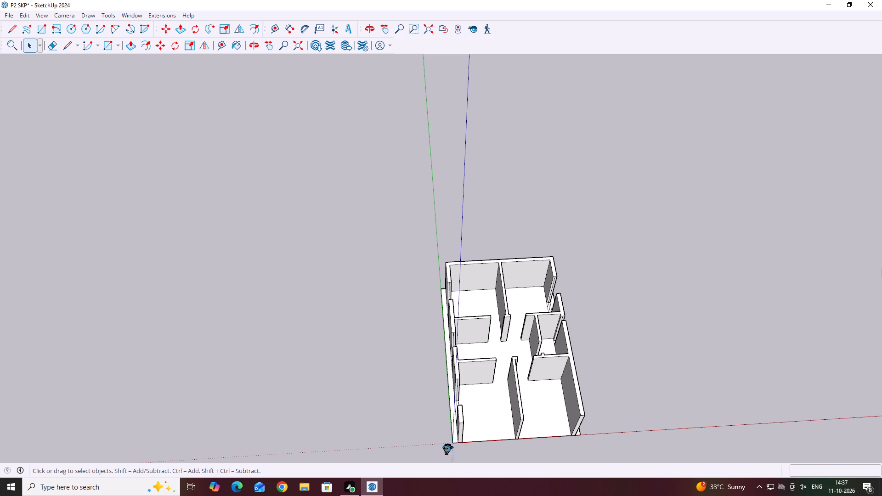
# Erase the vertical lines on the front-facing wall ends at the rear room's and small room's windows, opposite the green axis.
pyautogui.click(50, 46)
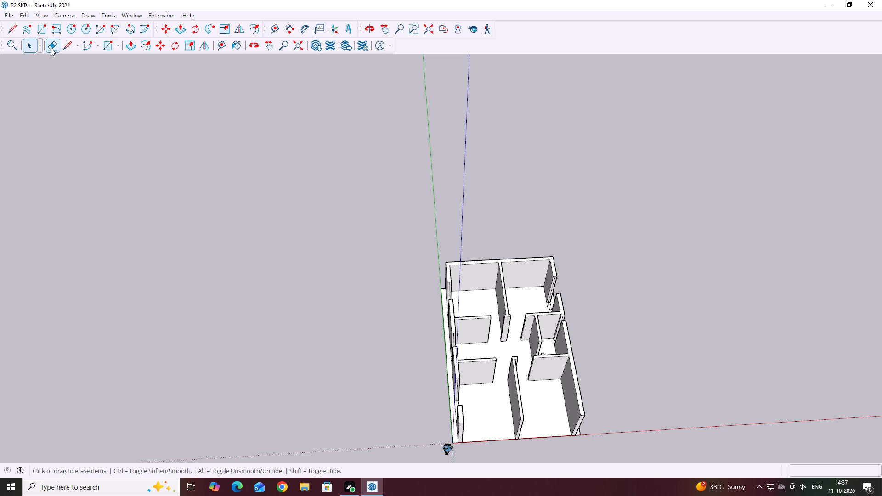
pyautogui.scroll(8, 543, 293)
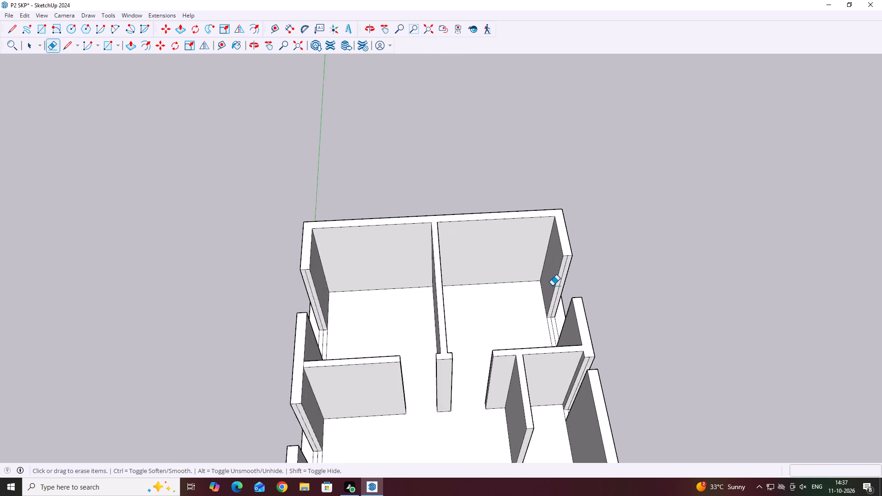
pyautogui.scroll(9, 552, 286)
pyautogui.click(562, 303)
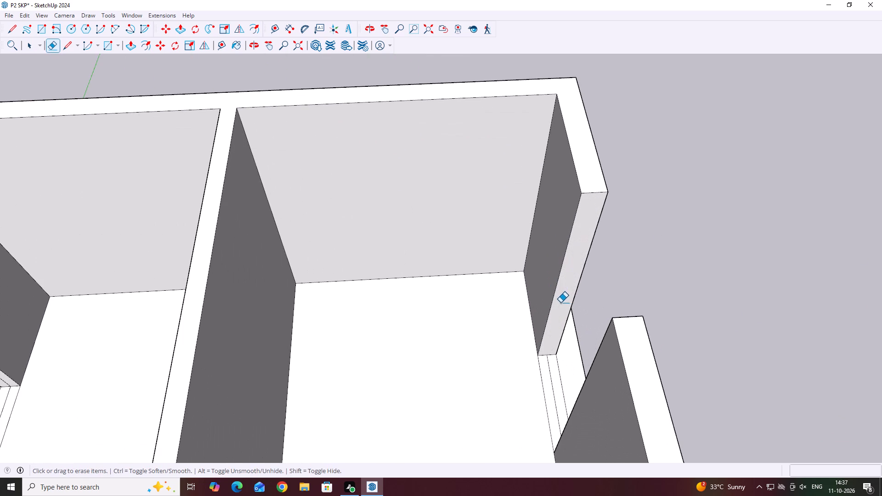
pyautogui.scroll(-5, 596, 330)
pyautogui.moveTo(548, 334); pyautogui.dragTo(561, 328, button='middle')
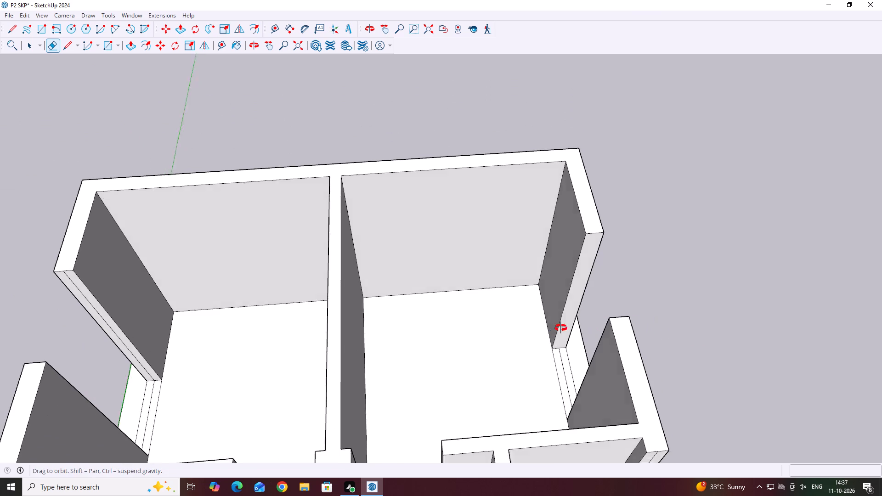
pyautogui.moveTo(561, 328); pyautogui.dragTo(572, 248, button='middle')
pyautogui.scroll(-6, 559, 254)
pyautogui.scroll(5, 627, 320)
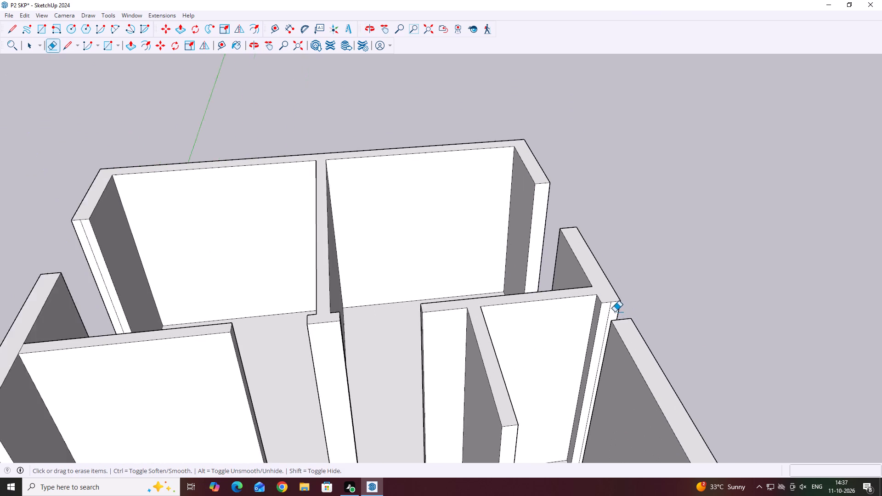
pyautogui.scroll(3, 615, 312)
pyautogui.click(609, 308)
pyautogui.scroll(-10, 614, 310)
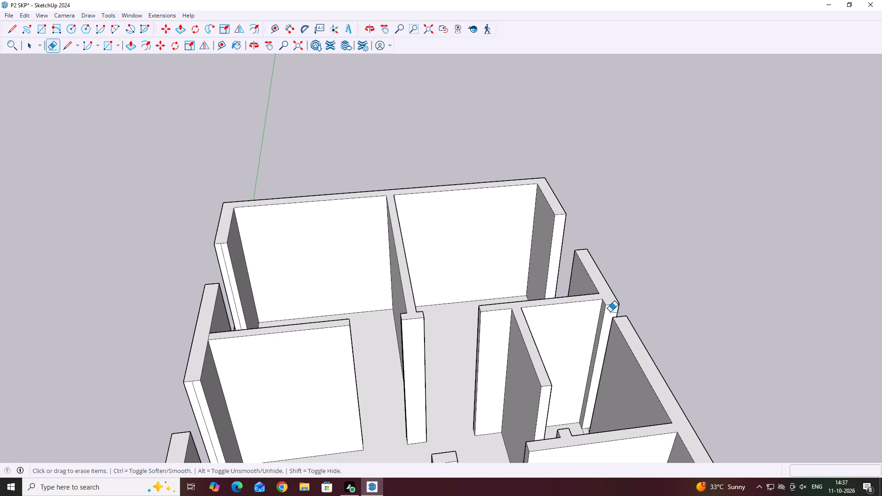
# Erase the vertical lines on the front-facing ends of the two middle wall segments along the green axis.
pyautogui.scroll(2, 196, 392)
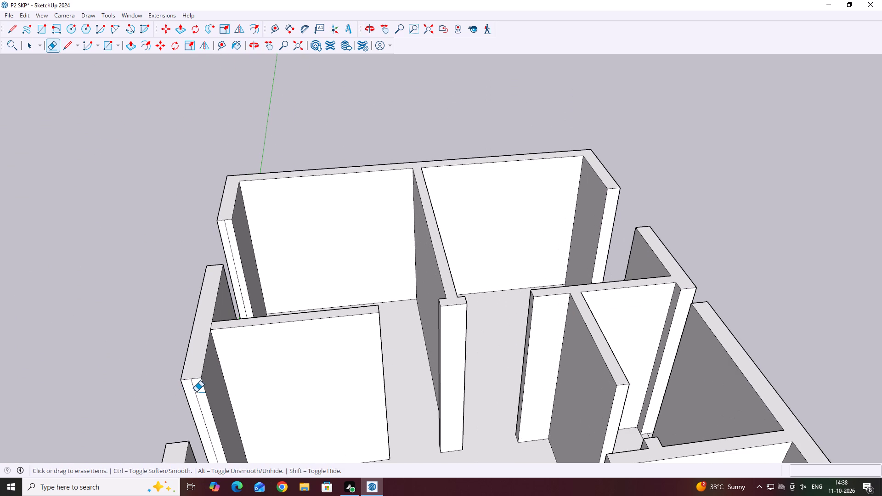
pyautogui.click(192, 389)
pyautogui.scroll(-8, 508, 289)
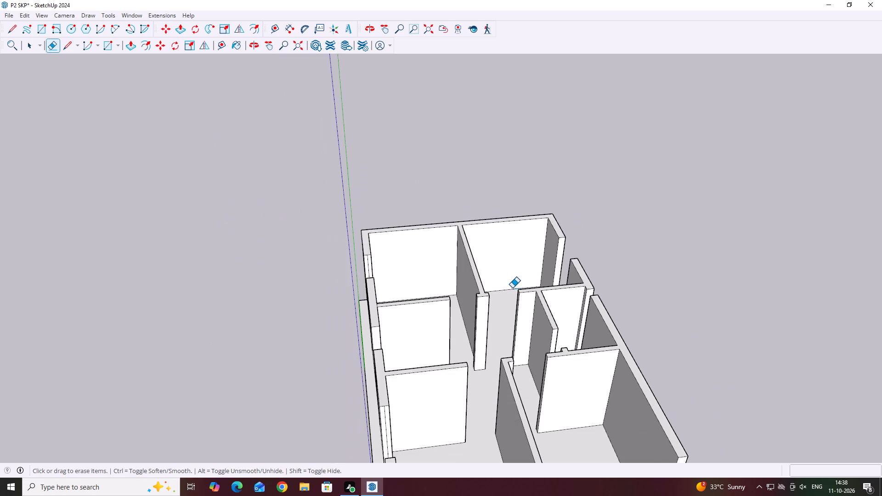
pyautogui.scroll(-3, 512, 288)
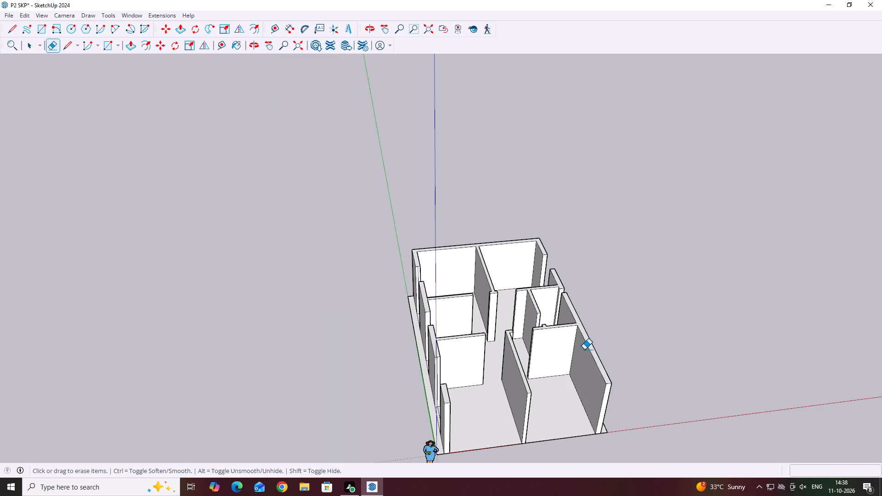
pyautogui.scroll(2, 438, 377)
pyautogui.moveTo(444, 369); pyautogui.dragTo(426, 366, button='middle')
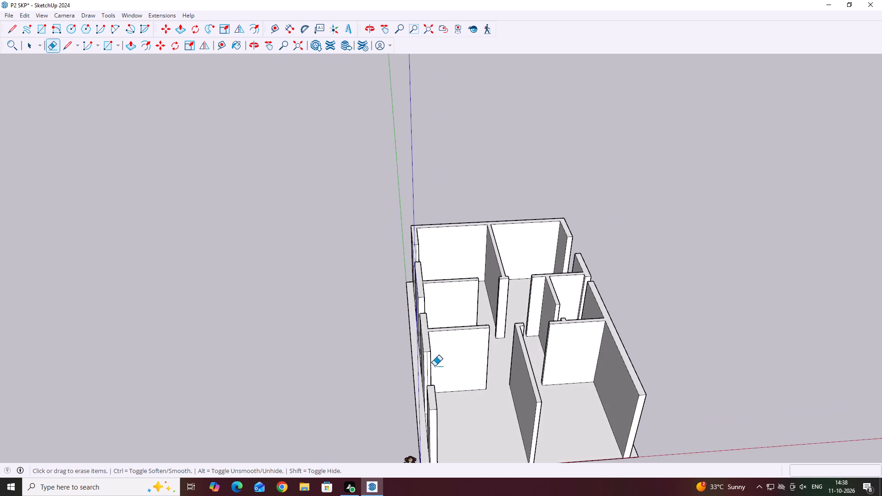
pyautogui.scroll(8, 435, 366)
pyautogui.click(426, 365)
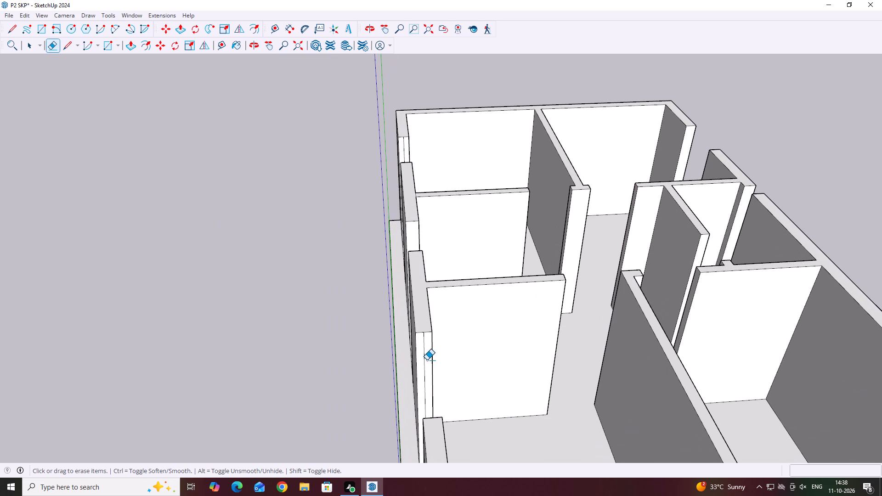
pyautogui.click(424, 358)
pyautogui.scroll(-7, 464, 358)
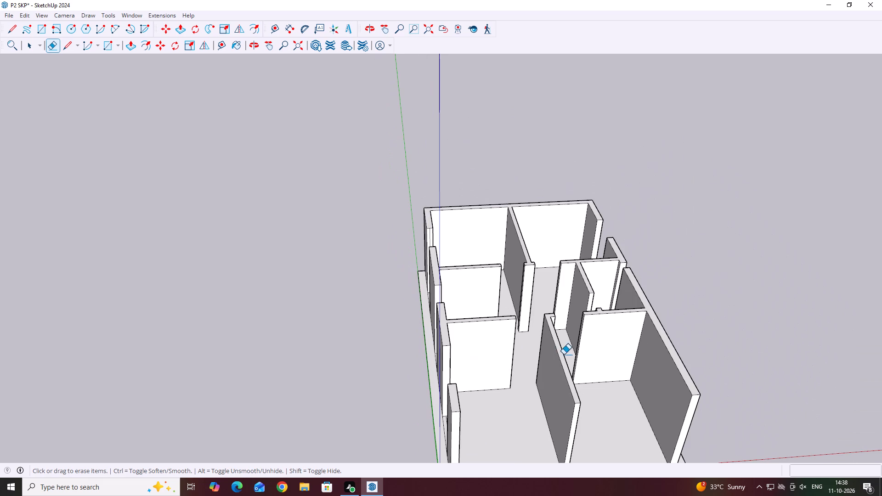
# Erase the vertical lines on the rear-facing ends of the two middle segments and the front corner segment along the green axis.
pyautogui.moveTo(251, 348); pyautogui.dragTo(616, 382, button='middle')
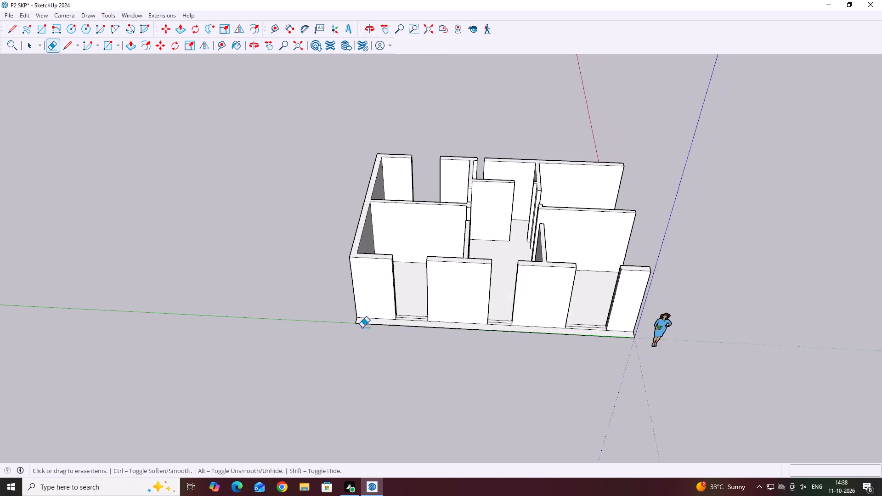
pyautogui.moveTo(371, 330); pyautogui.dragTo(599, 350, button='middle')
pyautogui.scroll(10, 533, 225)
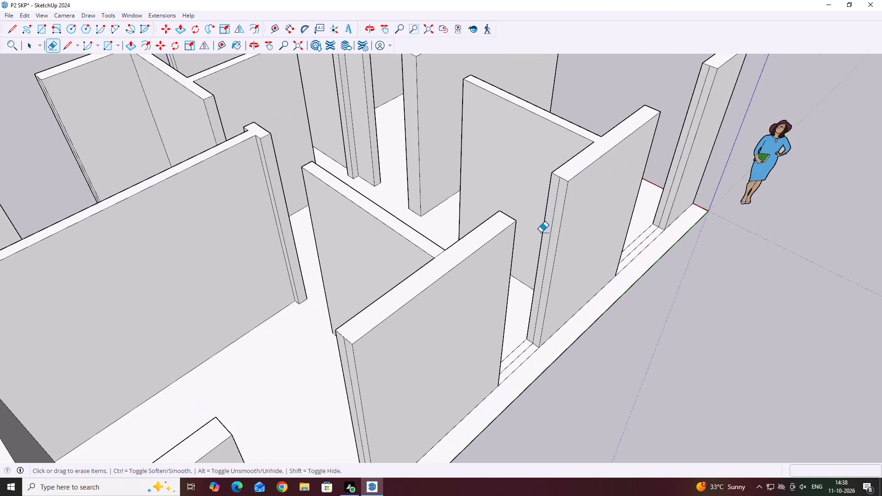
pyautogui.click(548, 241)
pyautogui.scroll(-6, 563, 247)
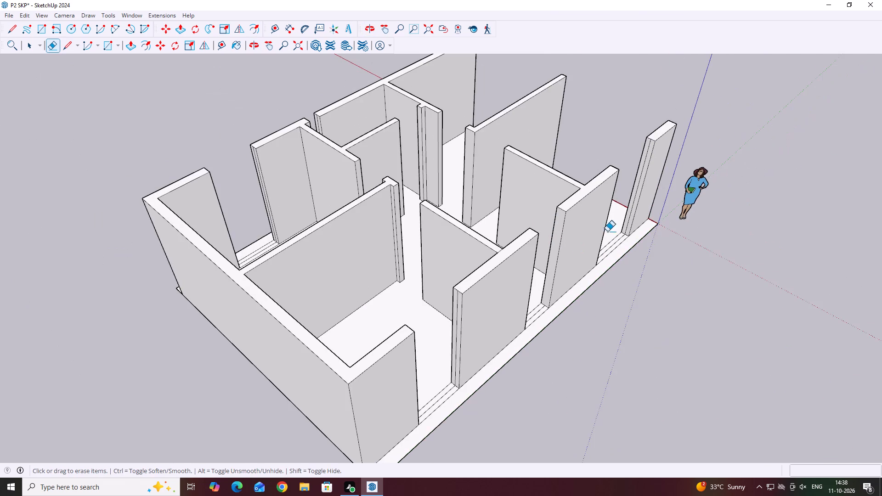
pyautogui.scroll(3, 636, 196)
pyautogui.click(633, 194)
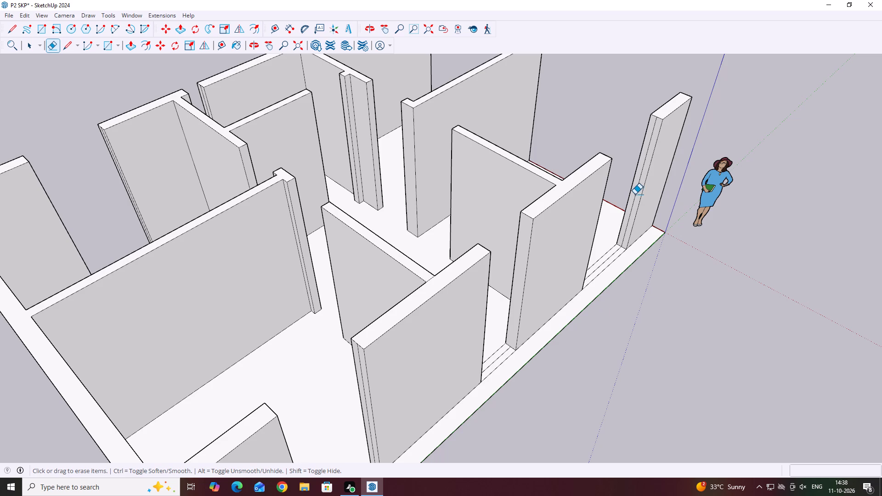
pyautogui.click(633, 194)
pyautogui.click(635, 194)
pyautogui.scroll(-6, 662, 211)
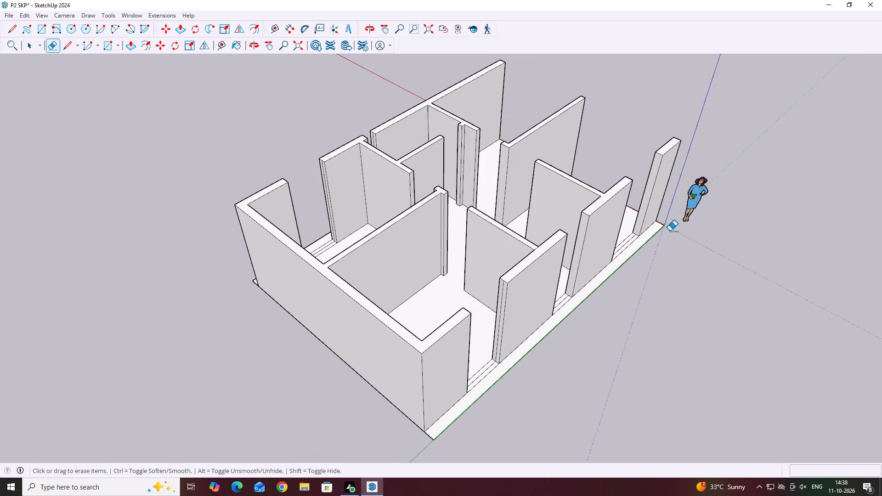
pyautogui.moveTo(503, 347); pyautogui.dragTo(533, 334, button='middle')
pyautogui.scroll(9, 515, 336)
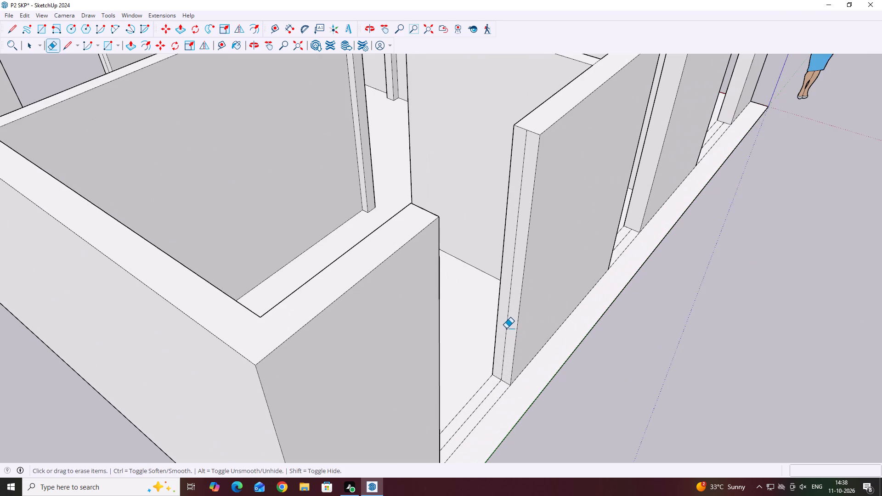
pyautogui.click(504, 326)
pyautogui.click(506, 327)
pyautogui.scroll(-6, 537, 338)
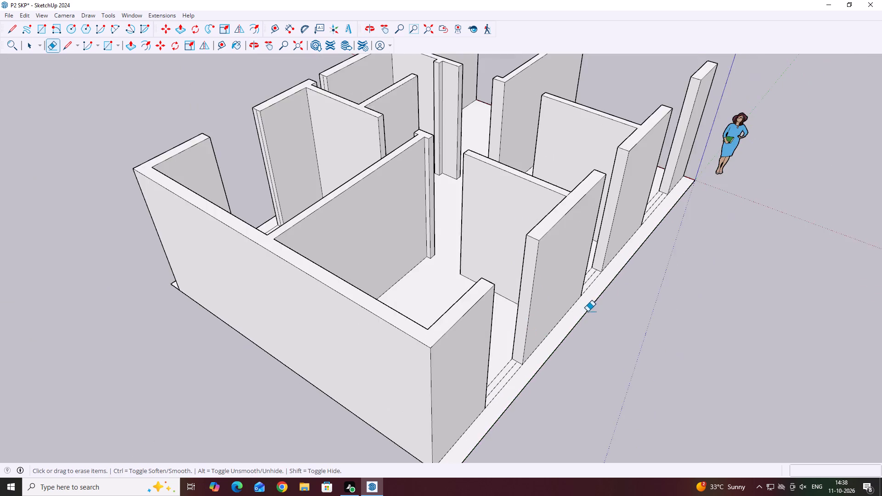
# Erase the vertical line on the window-side end of the rear corner wall segment on the green axis.
pyautogui.moveTo(588, 311); pyautogui.dragTo(201, 313, button='middle')
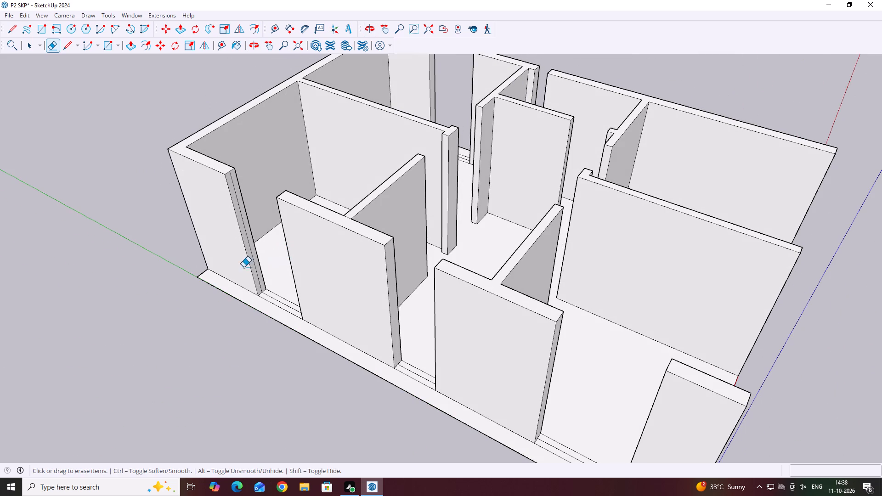
pyautogui.scroll(6, 266, 270)
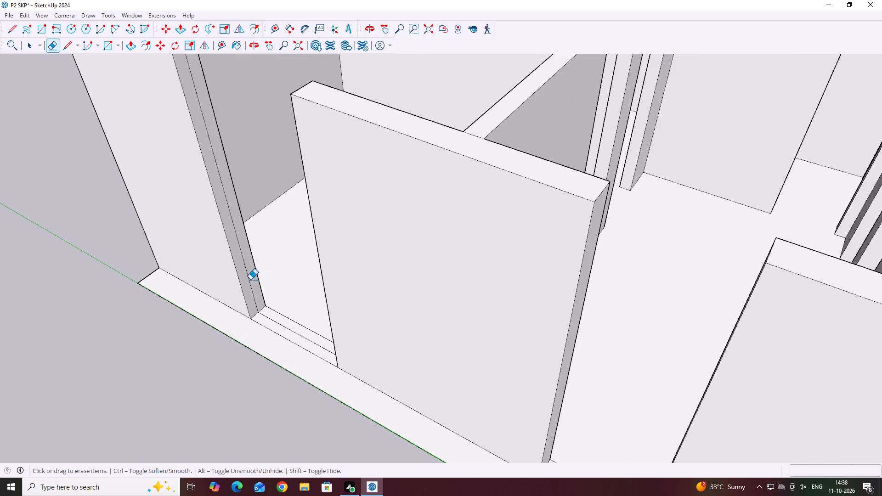
pyautogui.click(249, 280)
pyautogui.scroll(-10, 274, 303)
# Inspect the wall ends from the green-axis side round to the opposite long side of the model.
pyautogui.moveTo(361, 301); pyautogui.dragTo(333, 321, button='middle')
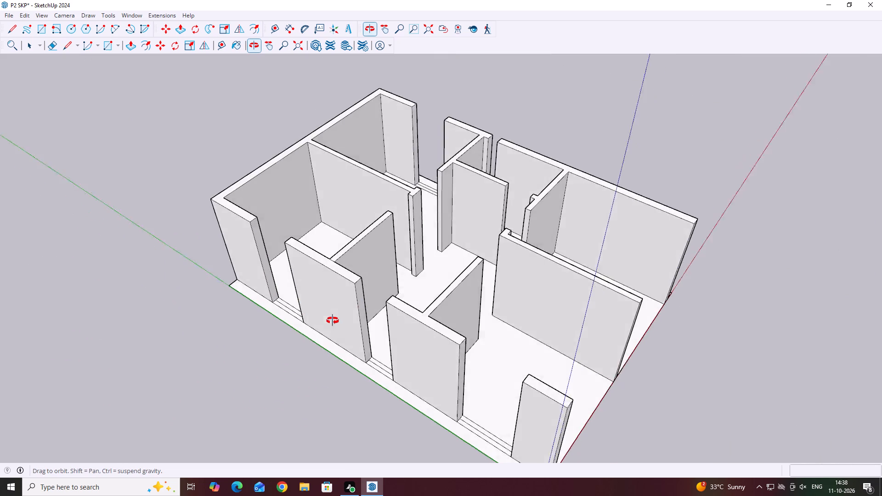
pyautogui.moveTo(333, 321); pyautogui.dragTo(299, 347, button='middle')
pyautogui.scroll(-5, 299, 347)
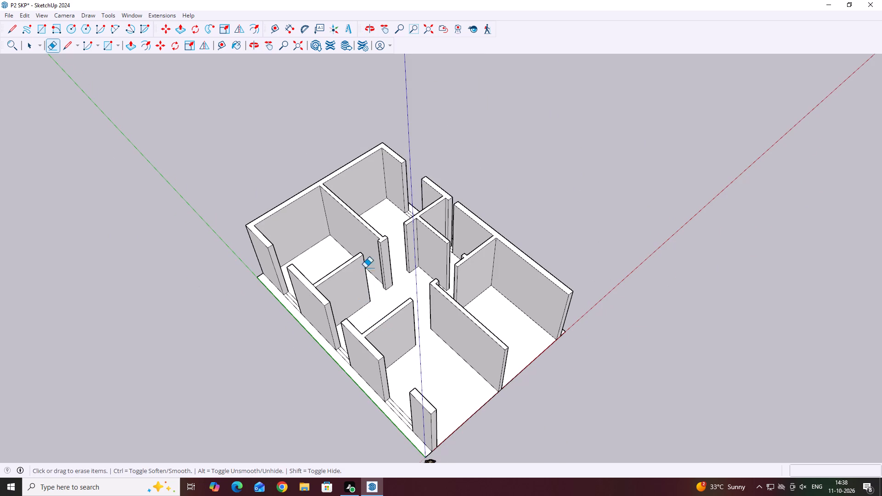
pyautogui.scroll(2, 458, 210)
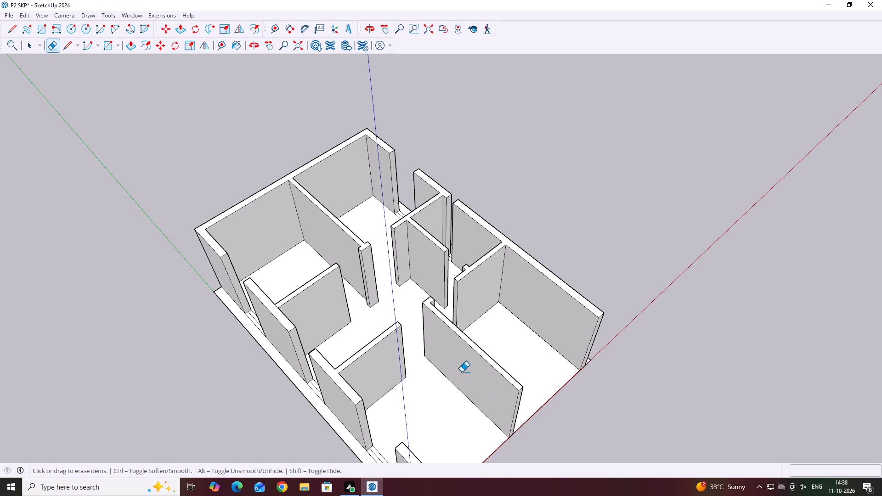
pyautogui.moveTo(538, 231); pyautogui.dragTo(377, 264, button='middle')
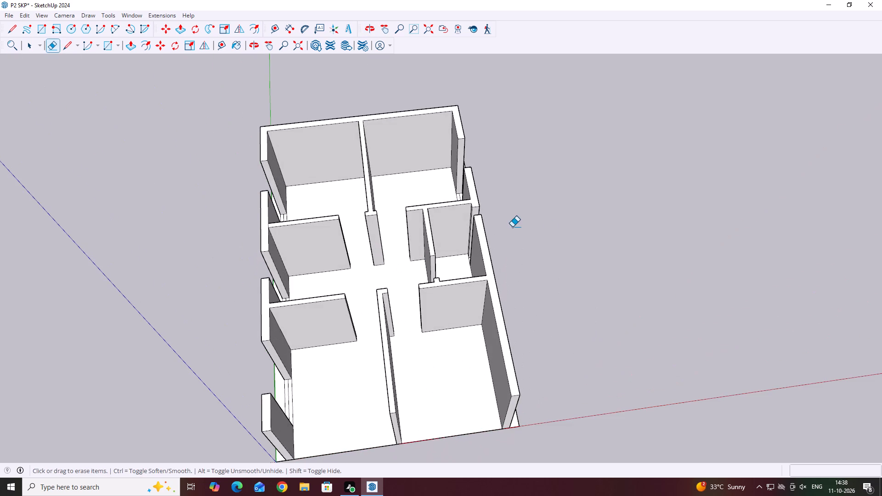
pyautogui.moveTo(510, 227); pyautogui.dragTo(297, 255, button='middle')
pyautogui.moveTo(622, 233); pyautogui.dragTo(594, 232, button='middle')
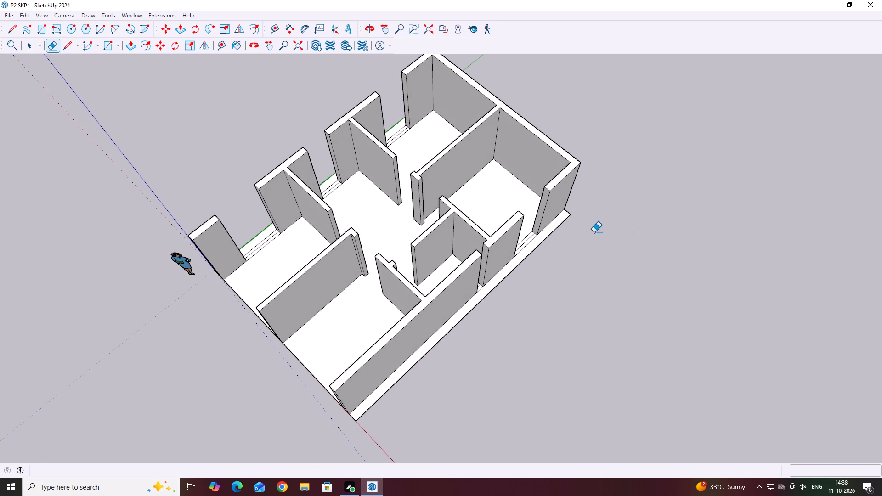
# Inspect the partitions and wall ends around the interior and both long sides of the floor plan model.
pyautogui.scroll(4, 366, 259)
pyautogui.moveTo(366, 259); pyautogui.dragTo(385, 224, button='middle')
pyautogui.moveTo(407, 221); pyautogui.dragTo(416, 219, button='middle')
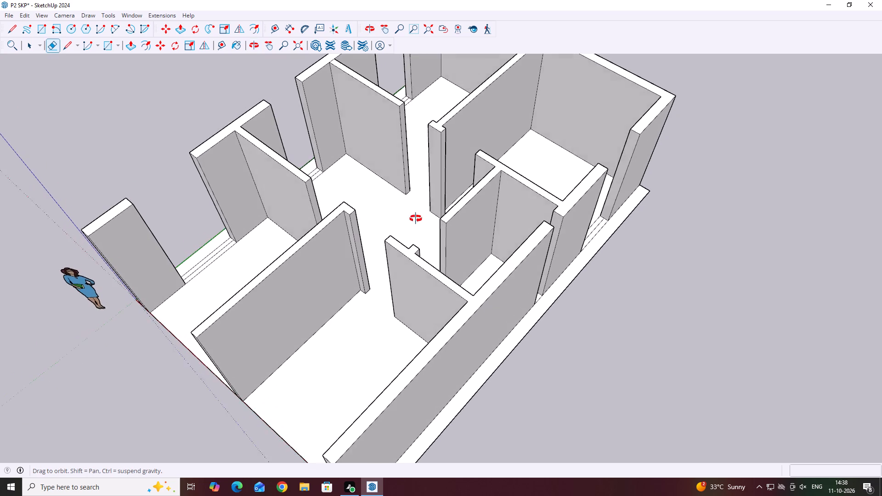
pyautogui.moveTo(416, 219); pyautogui.dragTo(358, 209, button='middle')
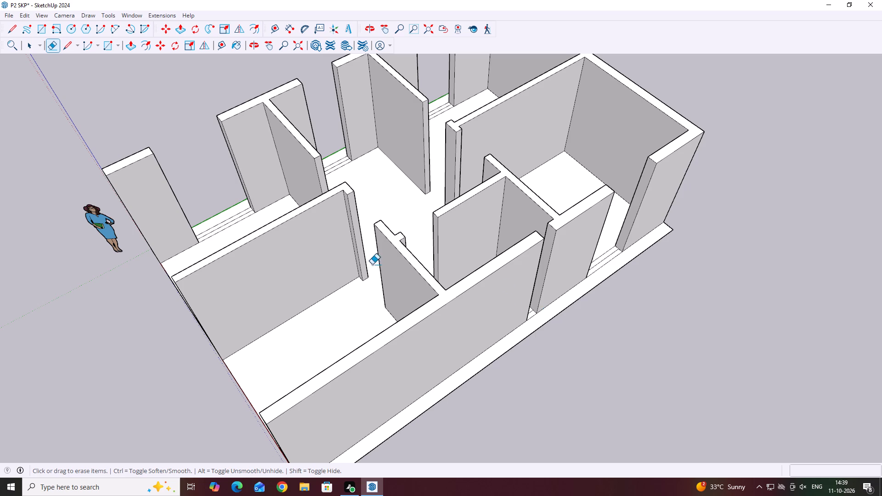
pyautogui.moveTo(352, 268); pyautogui.dragTo(597, 282, button='middle')
pyautogui.moveTo(597, 282); pyautogui.dragTo(440, 256, button='middle')
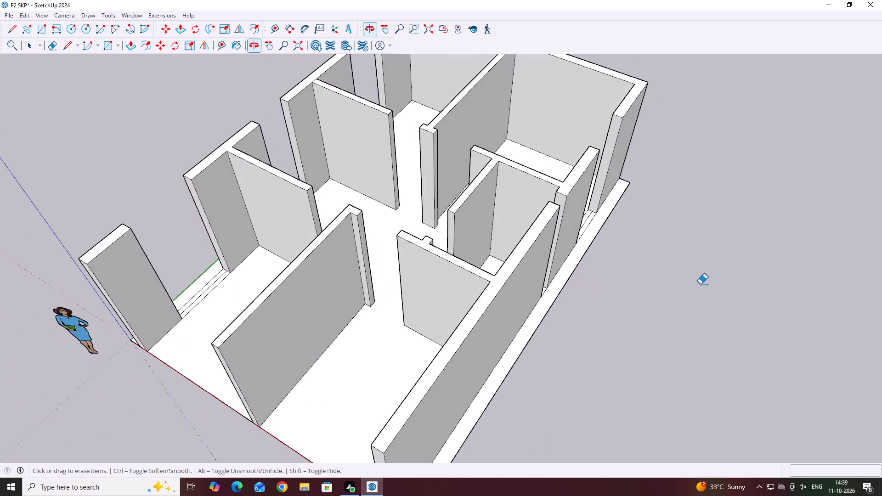
pyautogui.moveTo(622, 260); pyautogui.dragTo(428, 276, button='middle')
pyautogui.moveTo(572, 259); pyautogui.dragTo(468, 263, button='middle')
pyautogui.moveTo(583, 264); pyautogui.dragTo(434, 265, button='middle')
pyautogui.moveTo(527, 254); pyautogui.dragTo(450, 244, button='middle')
pyautogui.moveTo(507, 249); pyautogui.dragTo(135, 162, button='middle')
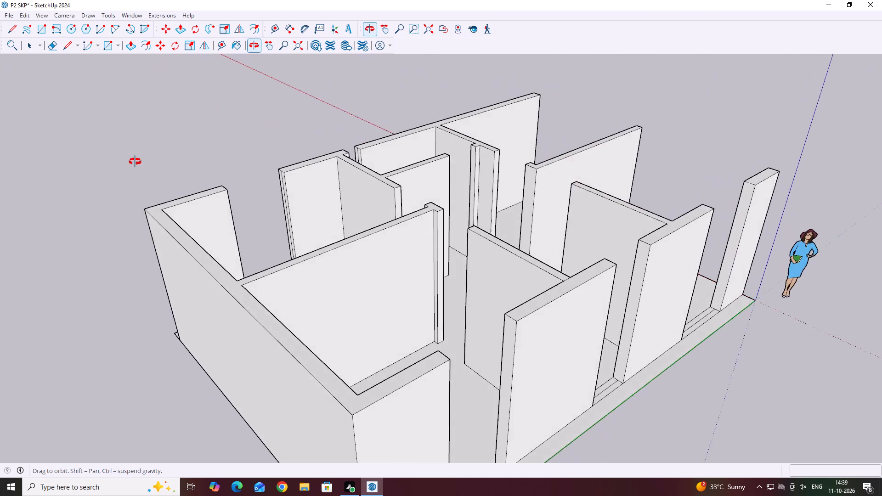
pyautogui.moveTo(135, 162); pyautogui.dragTo(590, 271, button='middle')
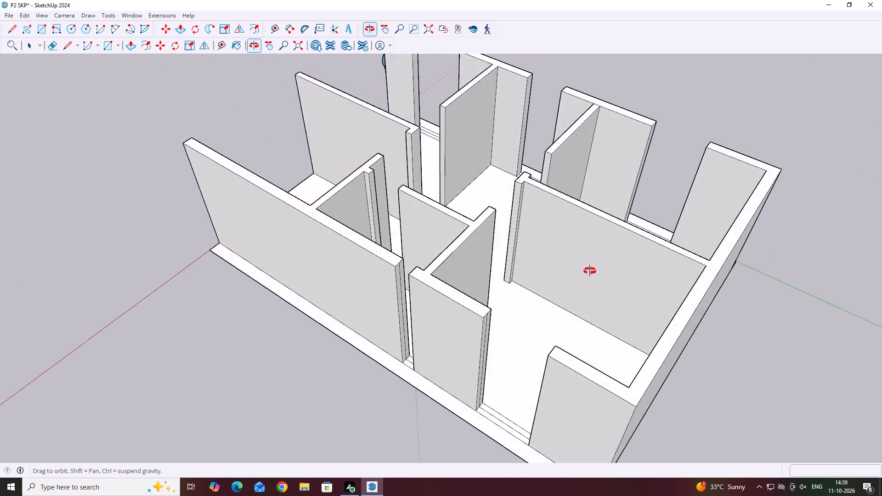
pyautogui.moveTo(590, 271); pyautogui.dragTo(690, 289, button='middle')
# Save the model under the same file name, P2 SKP, replacing the existing file.
pyautogui.press('space')
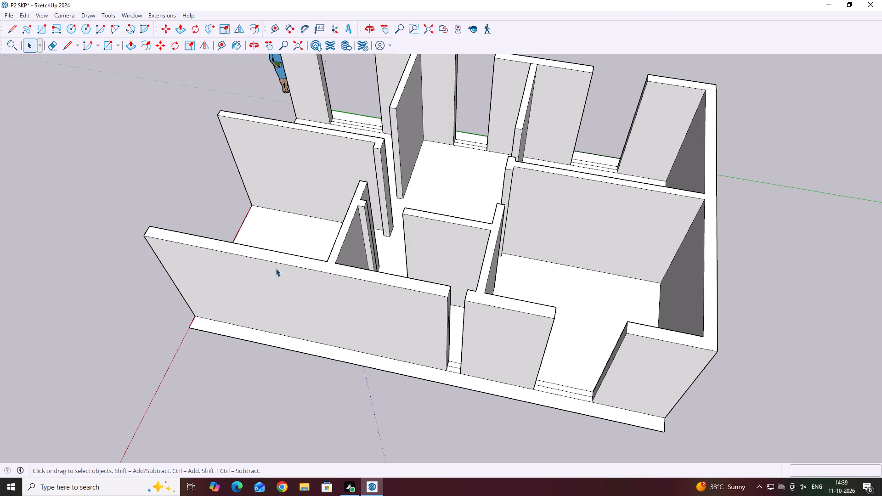
pyautogui.click(9, 17)
pyautogui.click(35, 75)
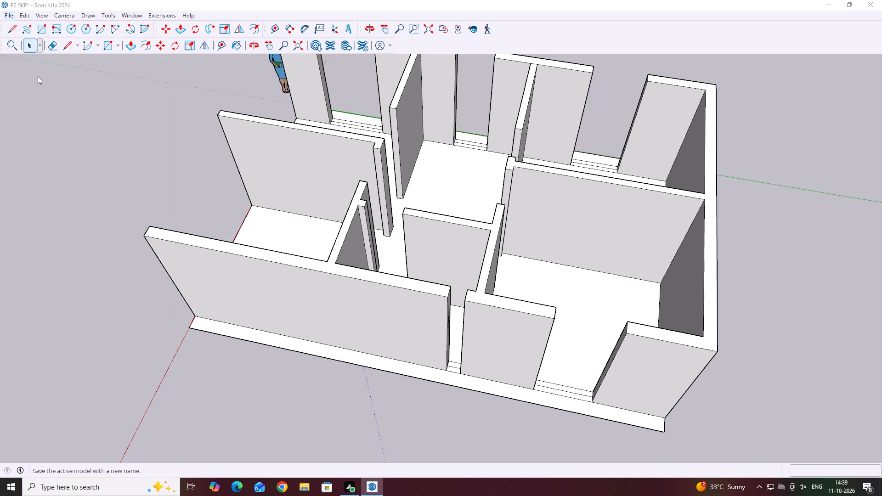
pyautogui.click(365, 245)
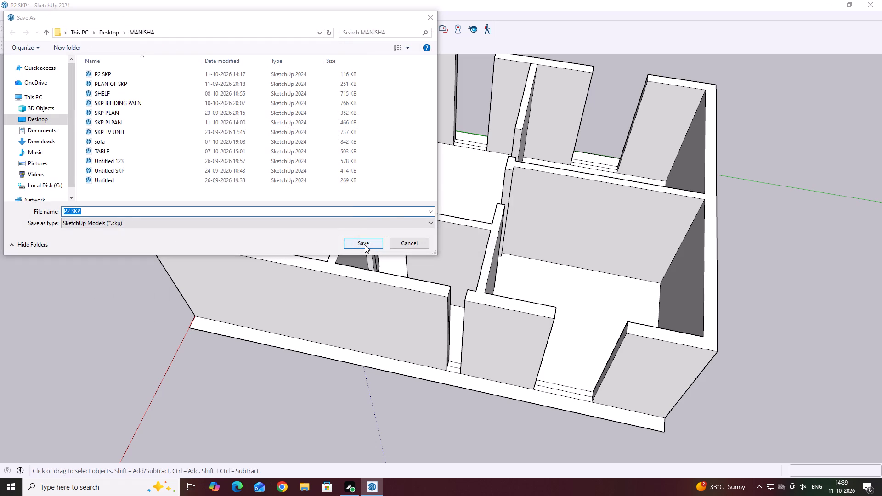
pyautogui.click(468, 245)
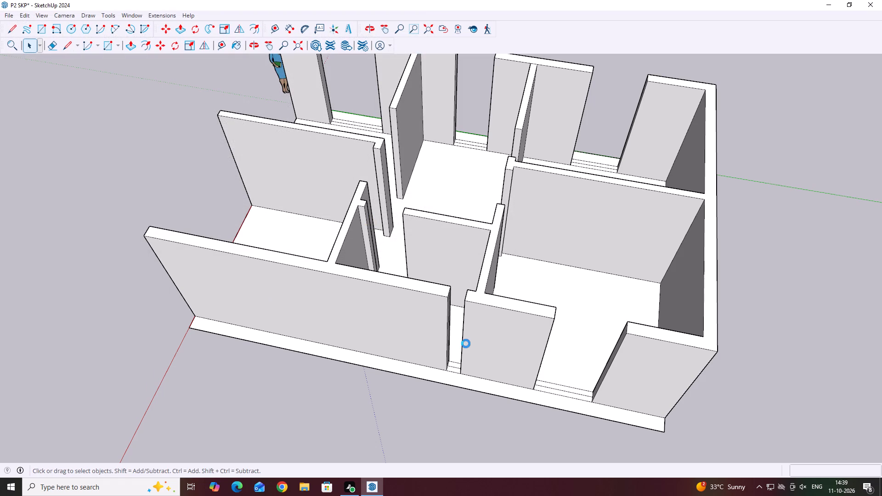
# Examine the whole wall model from the front, the green-axis side and the opposite long side.
pyautogui.moveTo(220, 372); pyautogui.dragTo(384, 400, button='middle')
pyautogui.moveTo(77, 349); pyautogui.dragTo(272, 312, button='middle')
pyautogui.scroll(-7, 281, 311)
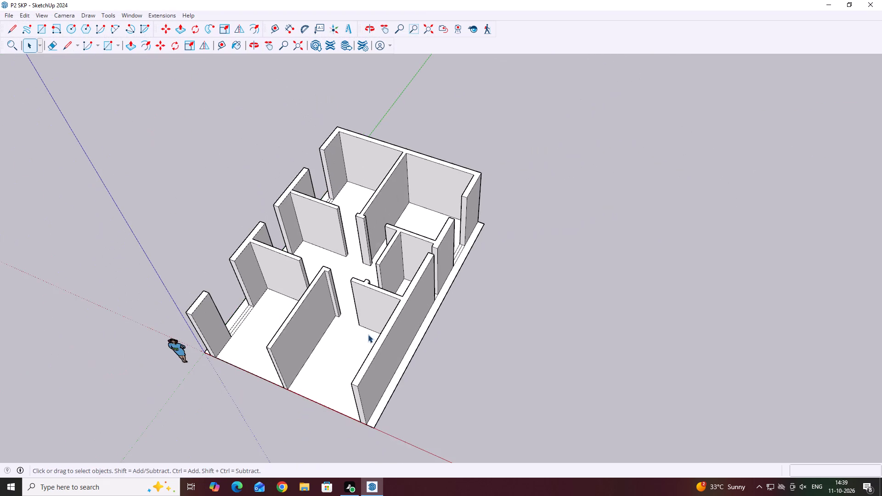
pyautogui.moveTo(208, 386); pyautogui.dragTo(318, 385, button='middle')
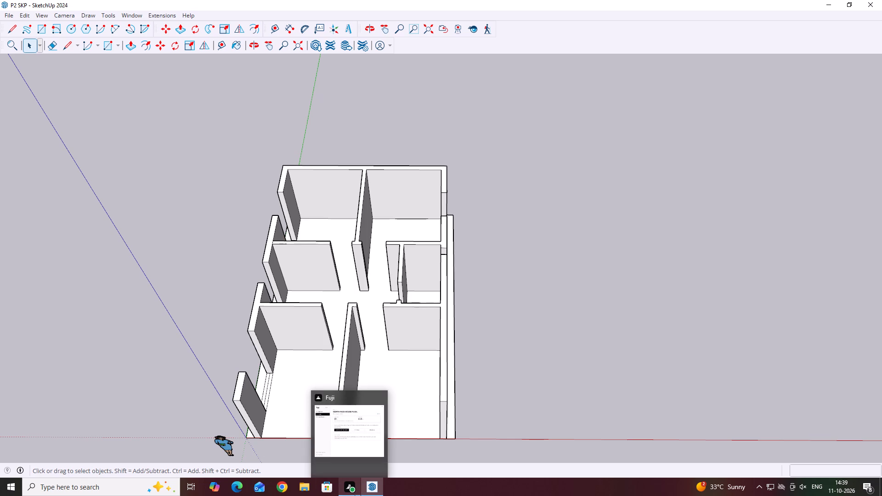
pyautogui.moveTo(294, 398); pyautogui.dragTo(301, 333, button='middle')
pyautogui.moveTo(362, 412); pyautogui.dragTo(384, 408, button='middle')
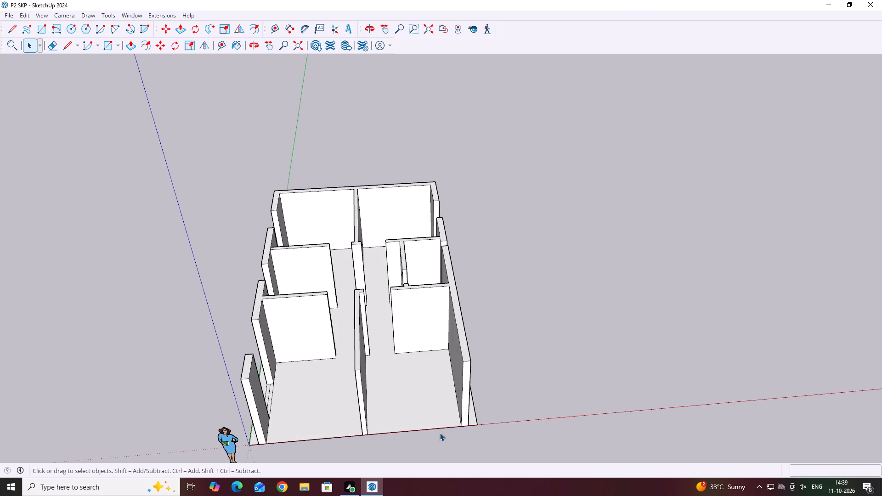
pyautogui.moveTo(496, 422); pyautogui.dragTo(334, 405, button='middle')
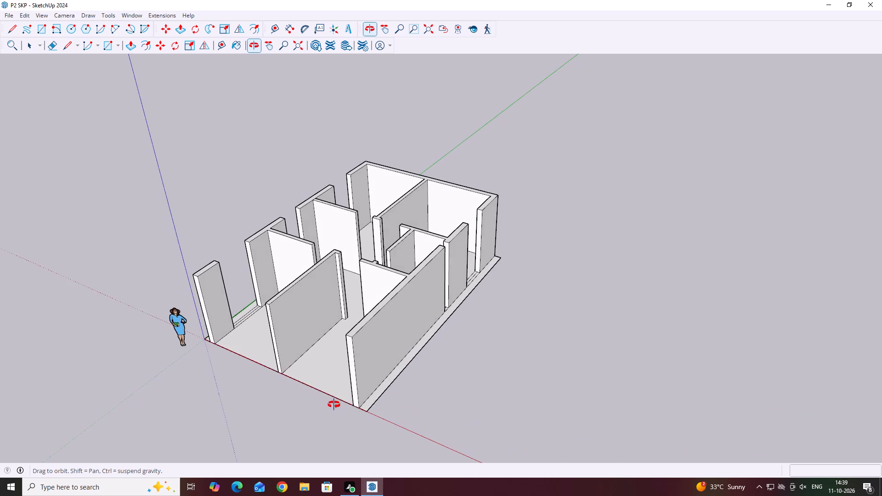
pyautogui.moveTo(334, 405); pyautogui.dragTo(410, 401, button='middle')
pyautogui.moveTo(54, 345); pyautogui.dragTo(273, 353, button='middle')
pyautogui.scroll(-3, 14, 259)
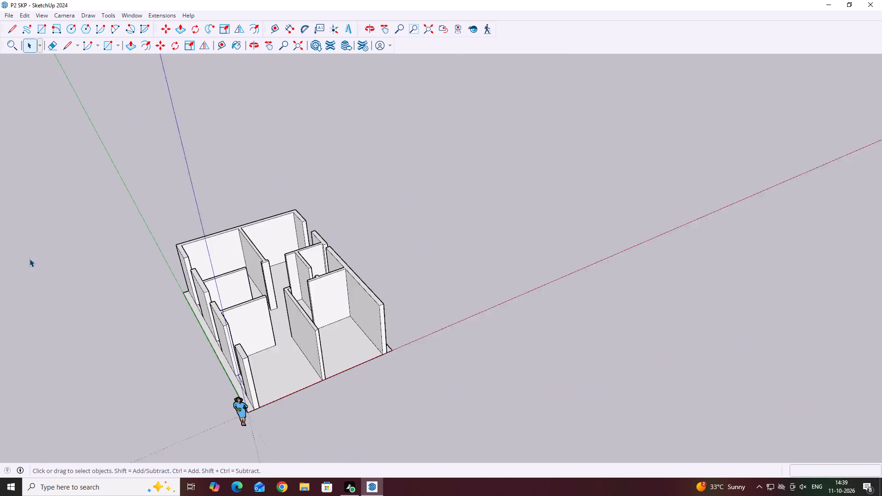
pyautogui.scroll(-8, 29, 259)
pyautogui.moveTo(7, 297); pyautogui.dragTo(228, 276, button='middle')
pyautogui.scroll(-1, 288, 268)
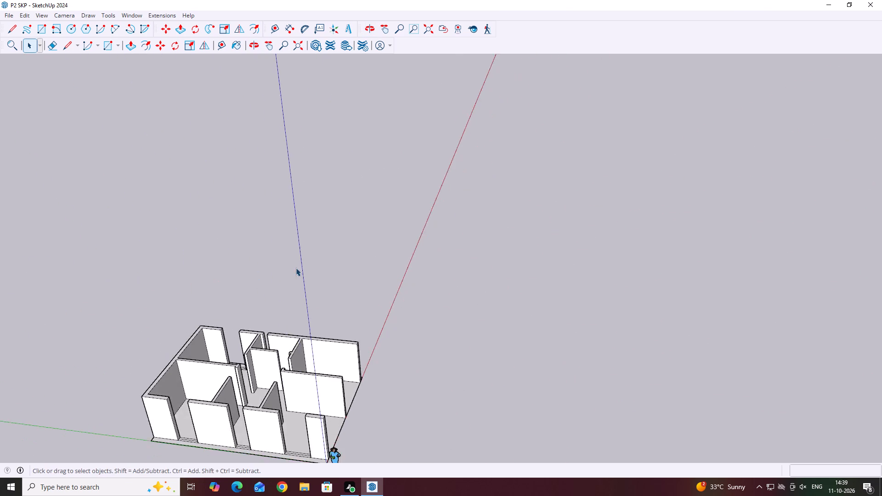
pyautogui.scroll(-9, 296, 268)
pyautogui.scroll(6, 288, 365)
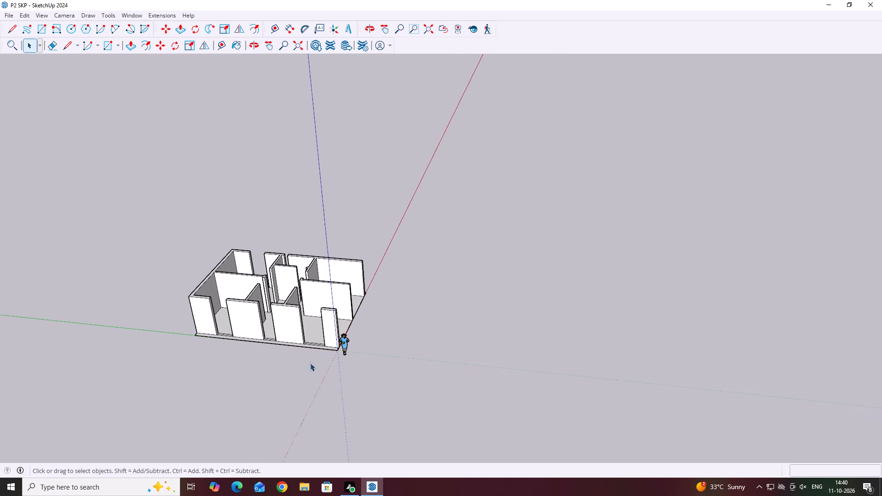
pyautogui.moveTo(342, 370); pyautogui.dragTo(250, 437, button='middle')
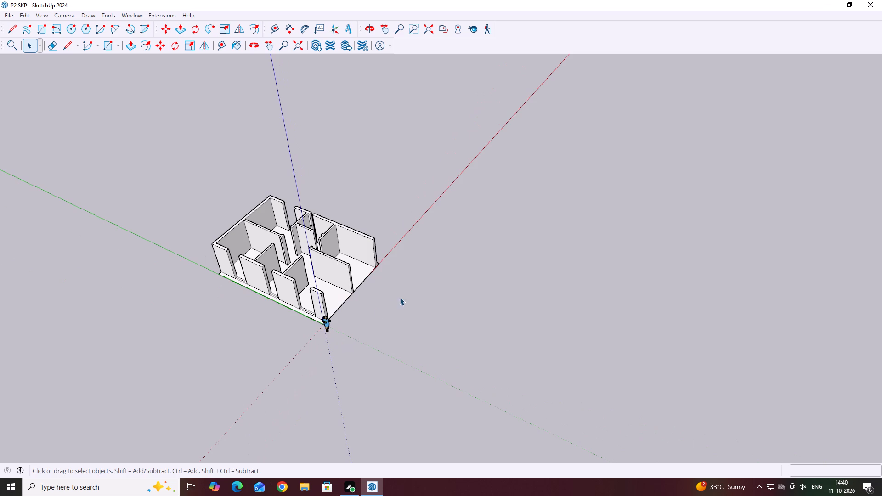
pyautogui.moveTo(406, 309); pyautogui.dragTo(245, 378, button='middle')
pyautogui.moveTo(428, 297); pyautogui.dragTo(273, 357, button='middle')
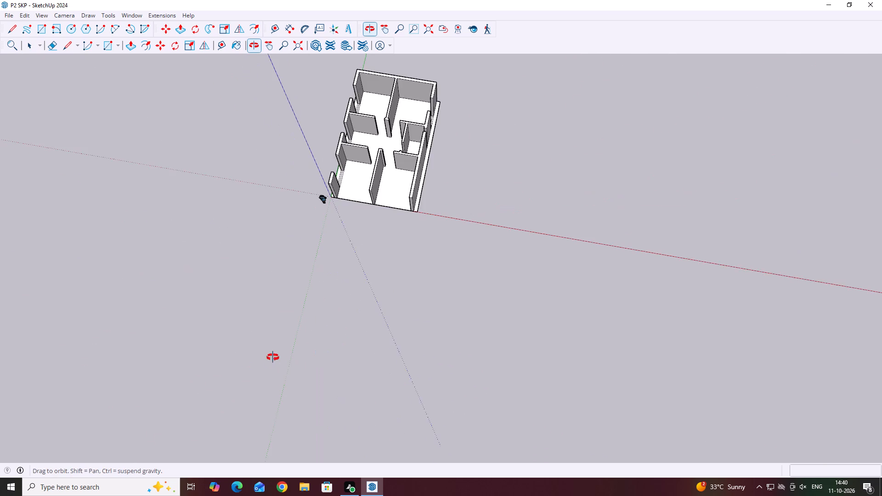
pyautogui.moveTo(273, 357); pyautogui.dragTo(275, 349, button='middle')
pyautogui.moveTo(430, 299); pyautogui.dragTo(182, 286, button='middle')
# Draw an upright 5' by 5' rectangle perpendicular to the red axis, starting on that axis outside the building's front corner.
pyautogui.scroll(6, 503, 217)
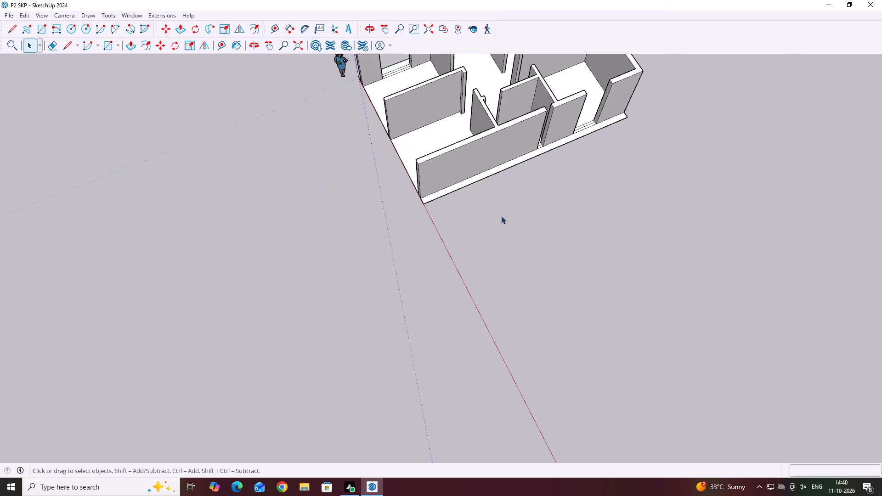
pyautogui.scroll(4, 501, 216)
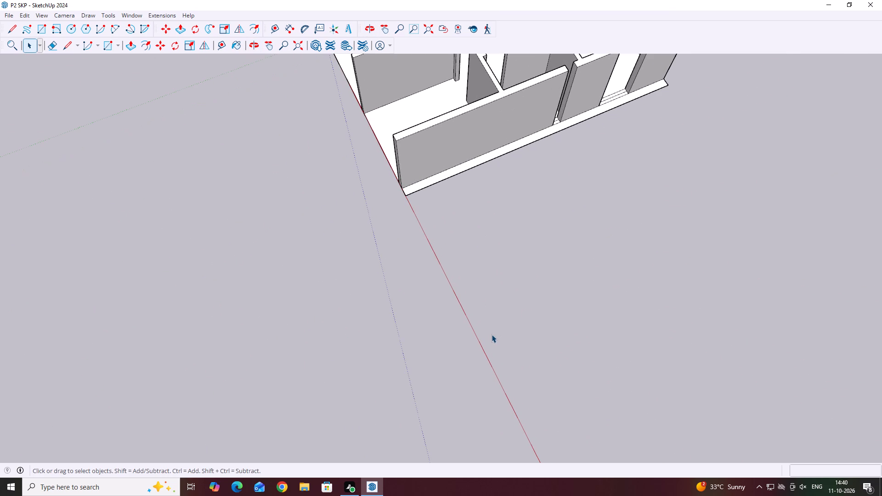
pyautogui.press('r')
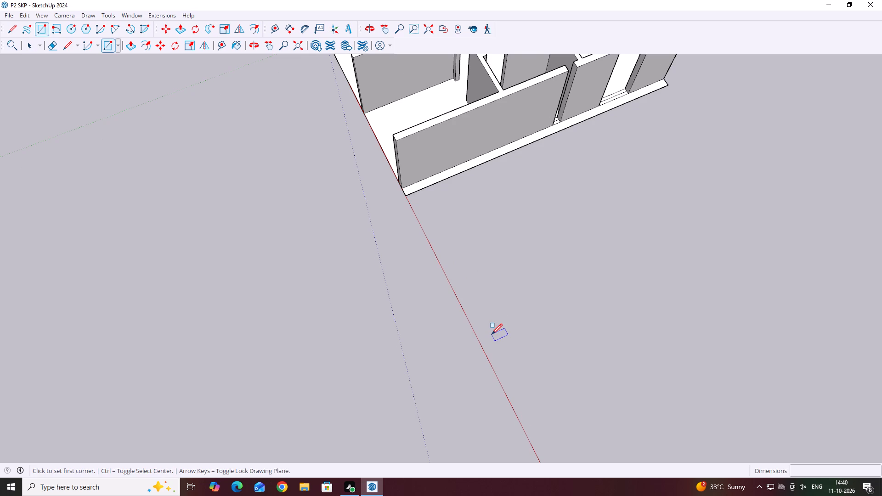
pyautogui.scroll(2, 492, 334)
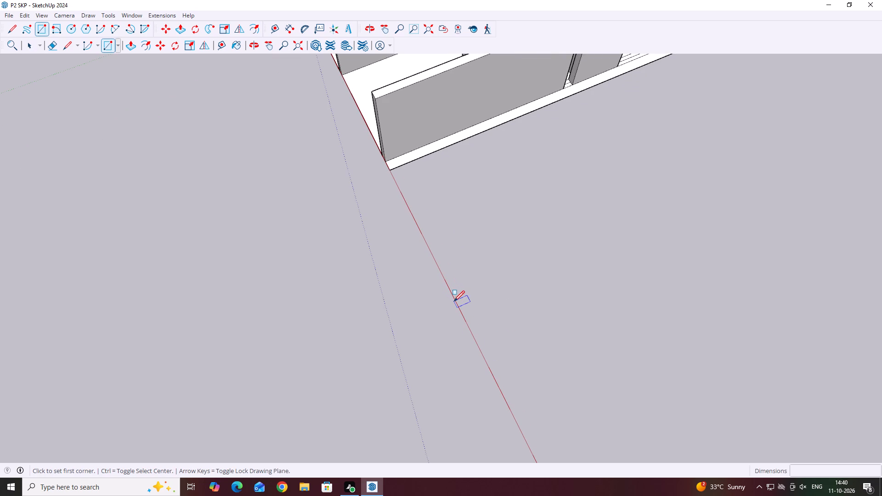
pyautogui.click(457, 304)
pyautogui.scroll(-3, 480, 279)
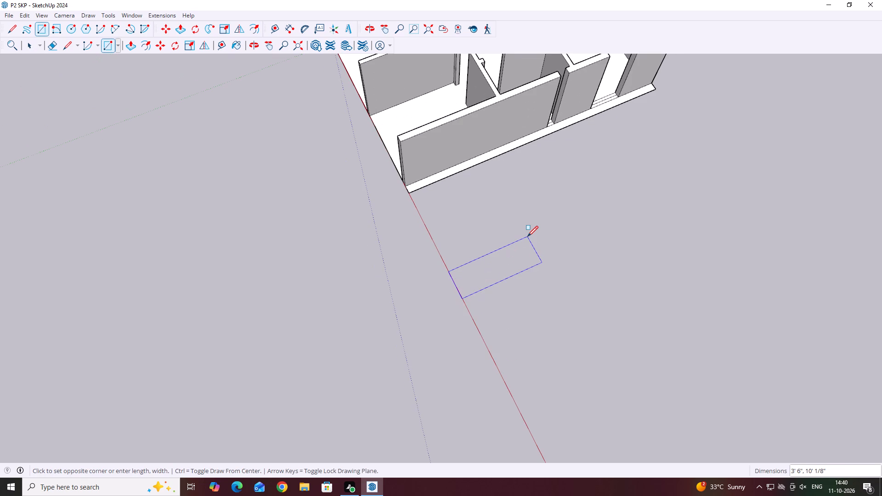
pyautogui.press('Up')
pyautogui.press('Right')
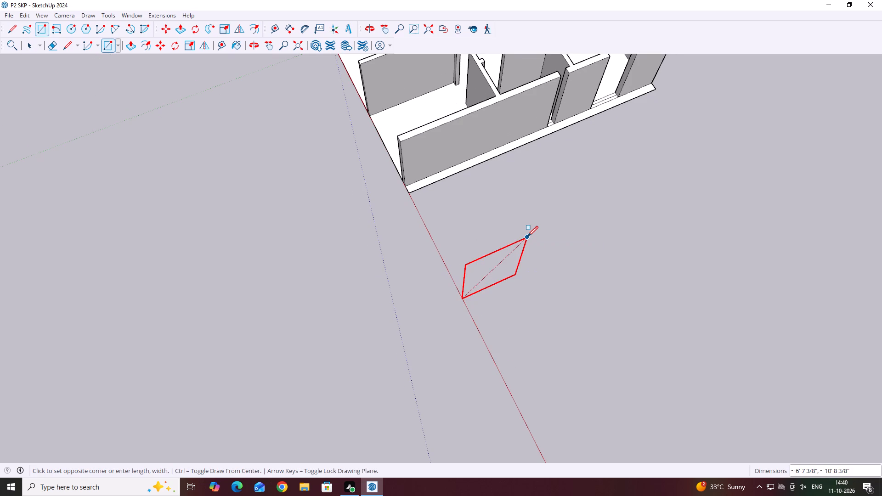
pyautogui.scroll(4, 542, 242)
pyautogui.moveTo(591, 213); pyautogui.dragTo(495, 191, button='middle')
pyautogui.moveTo(554, 209); pyautogui.dragTo(541, 192, button='middle')
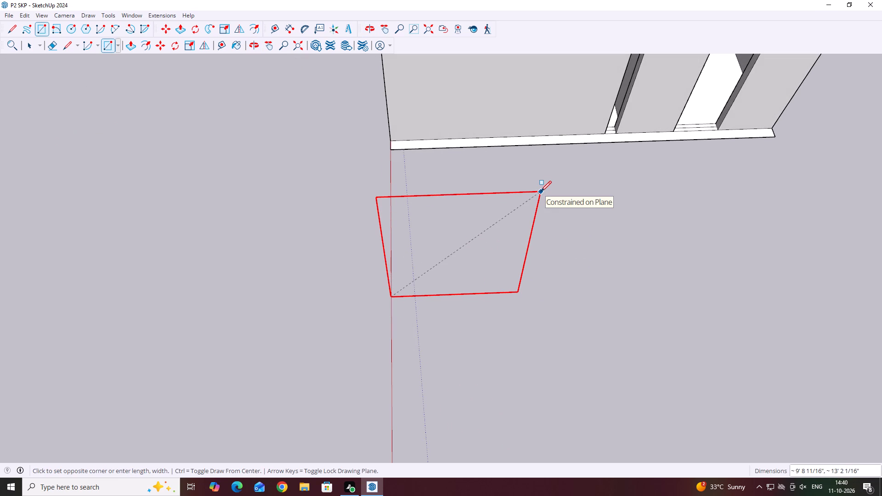
pyautogui.press('5')
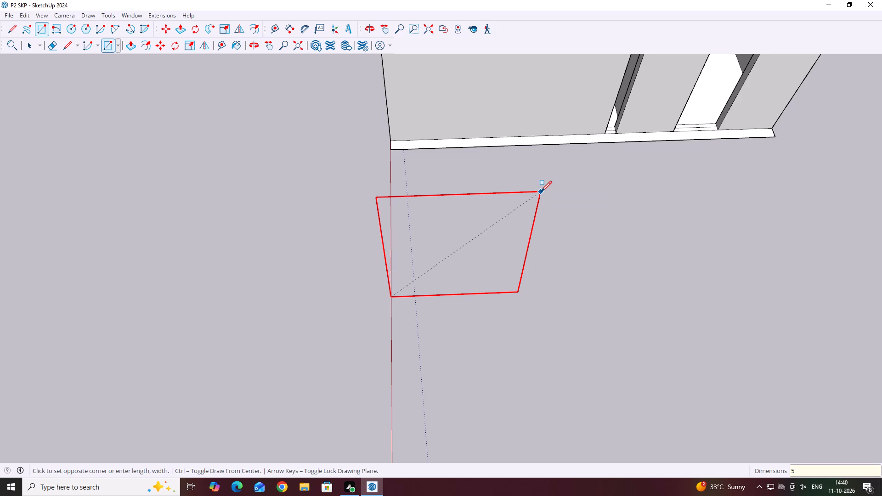
pyautogui.press("'")
pyautogui.press(',')
pyautogui.press('5')
pyautogui.press("'")
pyautogui.press('Return')
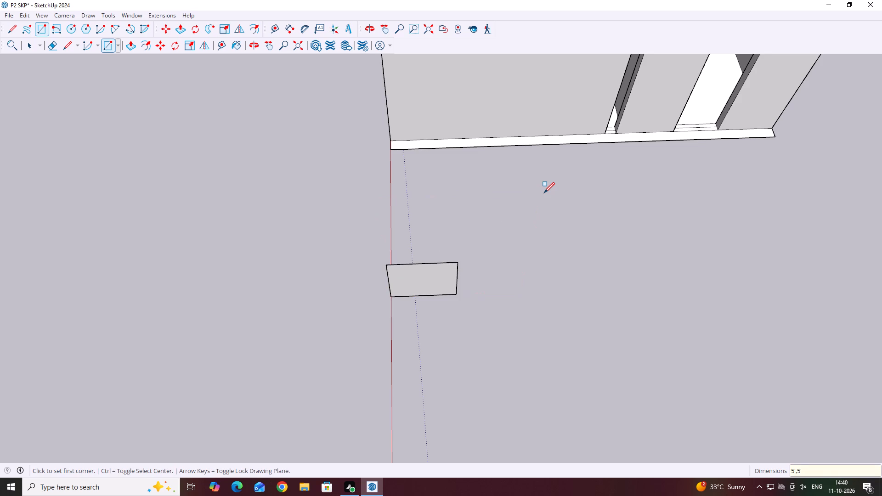
# Make the 5' by 5' rectangle's face and edges into a group.
pyautogui.moveTo(456, 357); pyautogui.dragTo(449, 276, button='middle')
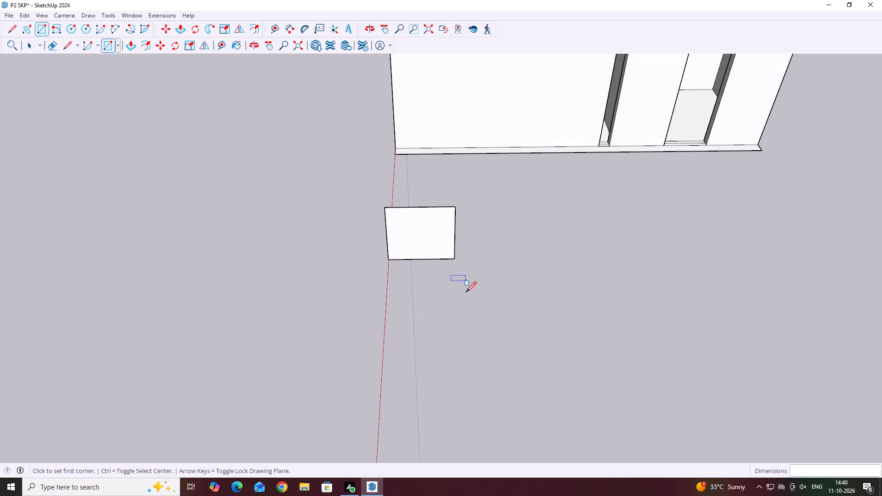
pyautogui.press('space')
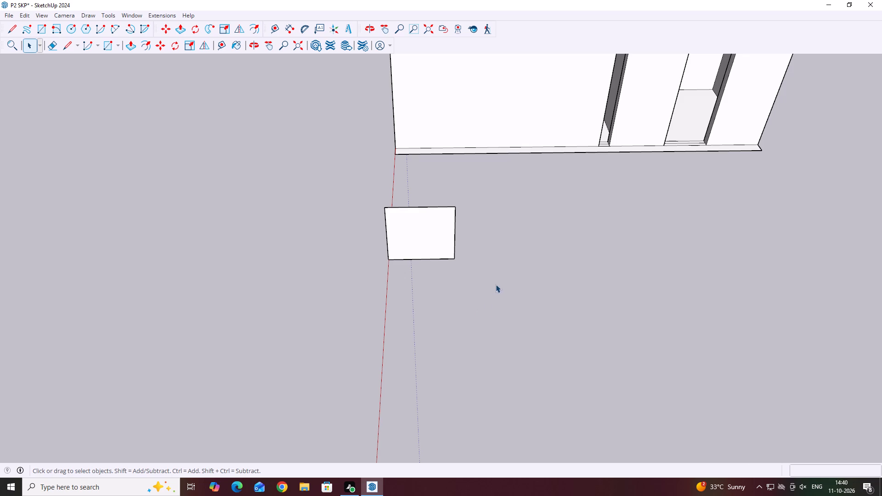
pyautogui.doubleClick(440, 231)
pyautogui.doubleClick(440, 231)
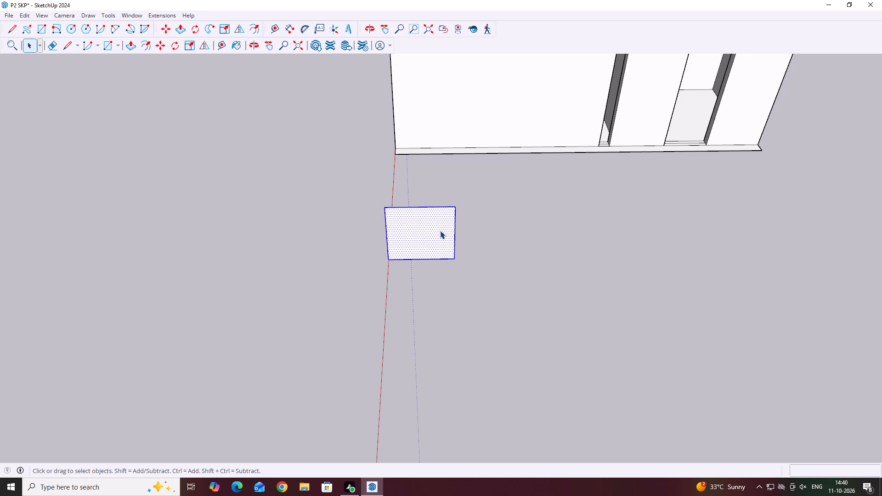
pyautogui.rightClick(440, 231)
pyautogui.click(473, 320)
pyautogui.moveTo(415, 310); pyautogui.dragTo(402, 295, button='middle')
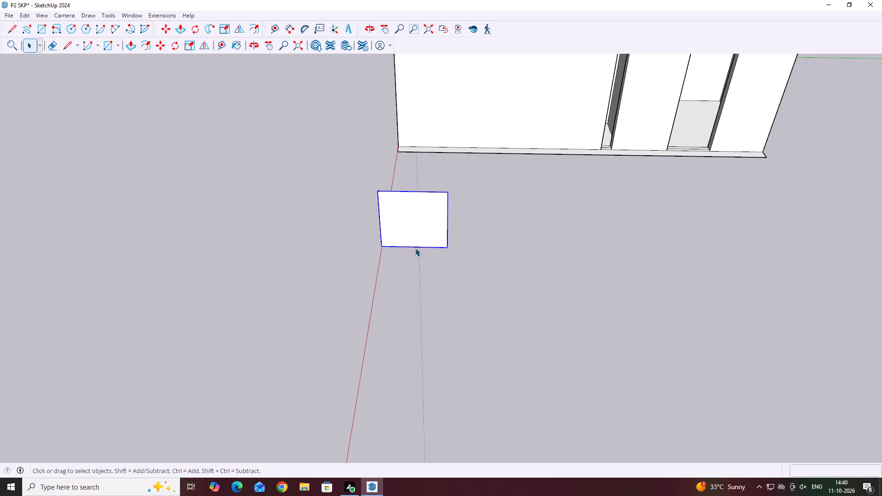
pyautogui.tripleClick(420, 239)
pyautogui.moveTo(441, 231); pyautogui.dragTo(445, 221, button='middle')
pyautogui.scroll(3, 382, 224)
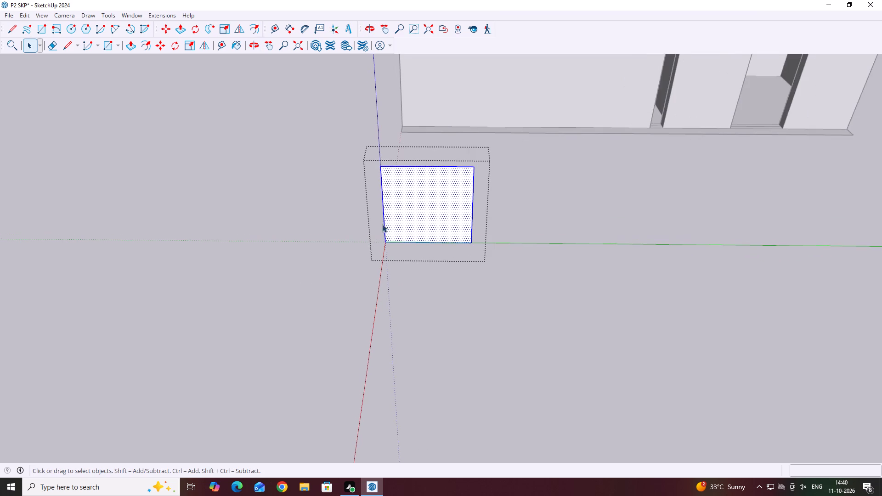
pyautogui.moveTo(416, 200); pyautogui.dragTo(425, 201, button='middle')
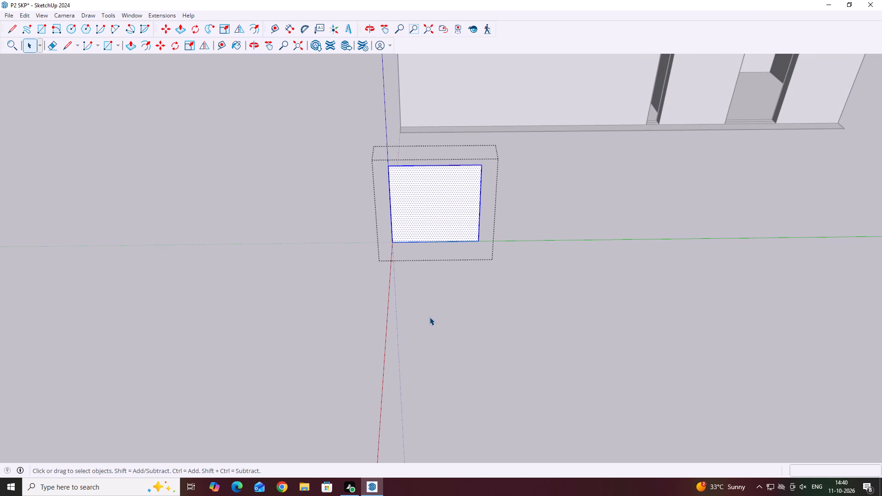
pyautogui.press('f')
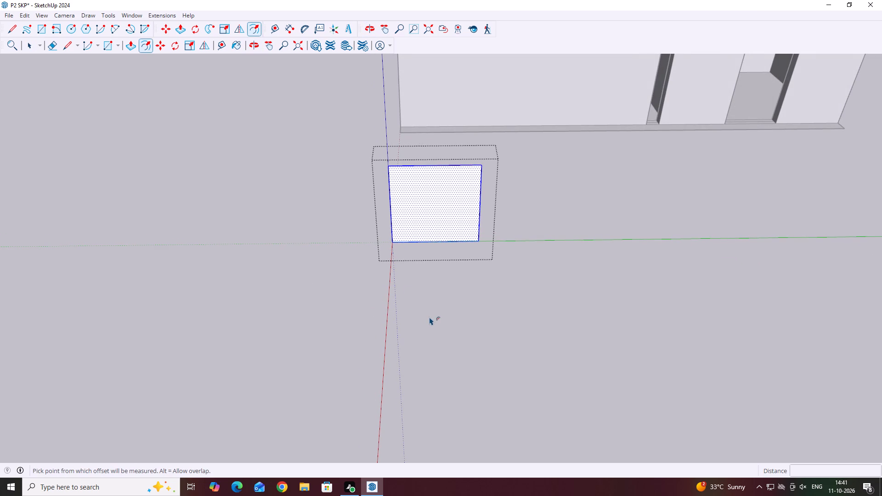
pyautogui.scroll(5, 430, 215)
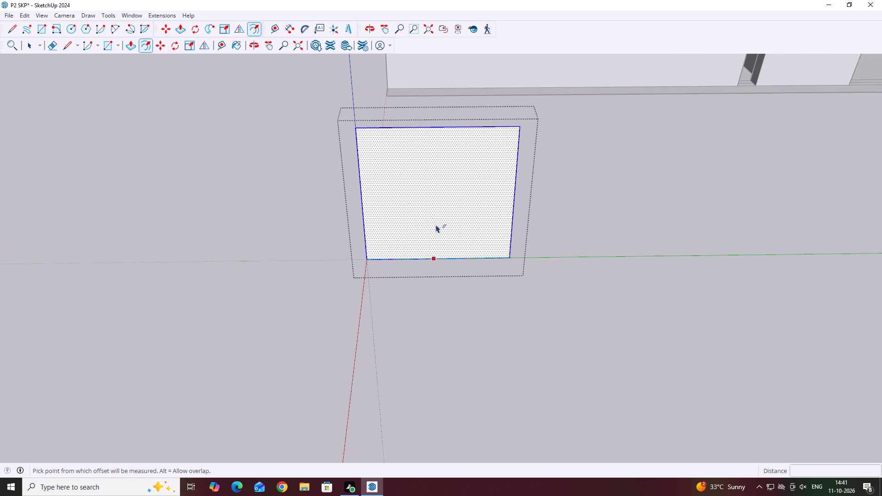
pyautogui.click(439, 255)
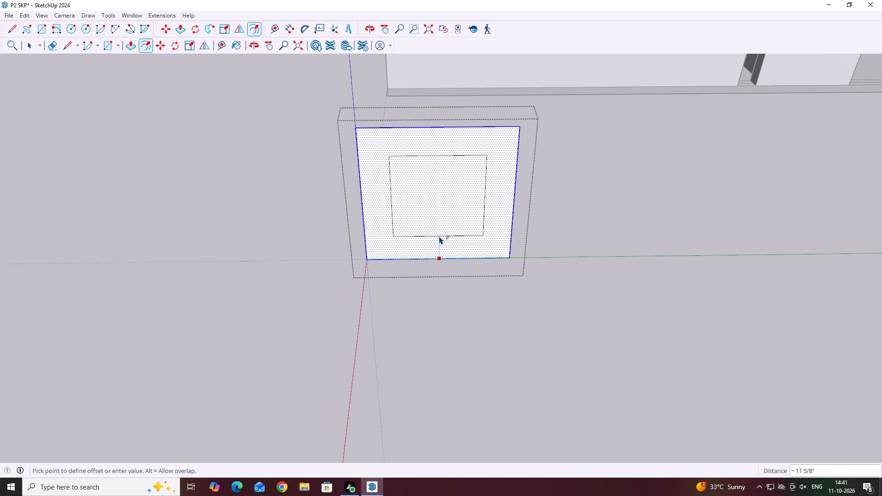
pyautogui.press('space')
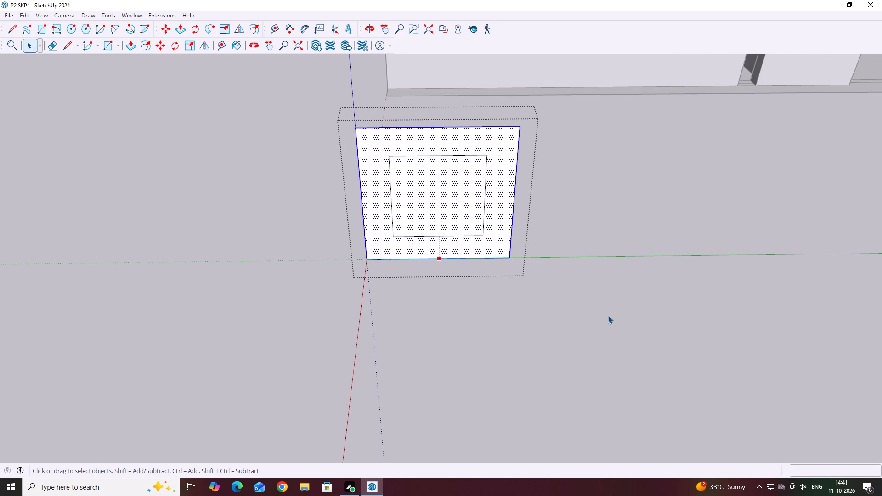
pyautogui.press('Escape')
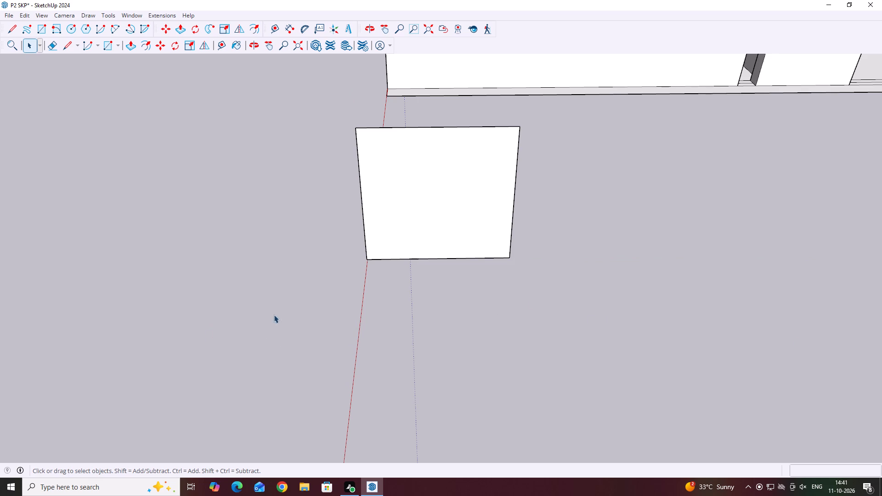
# Inside the 5' by 5' rectangle group, draw a vertical 5' line from the top edge's midpoint to the bottom edge's midpoint.
pyautogui.scroll(2, 462, 237)
pyautogui.tripleClick(459, 235)
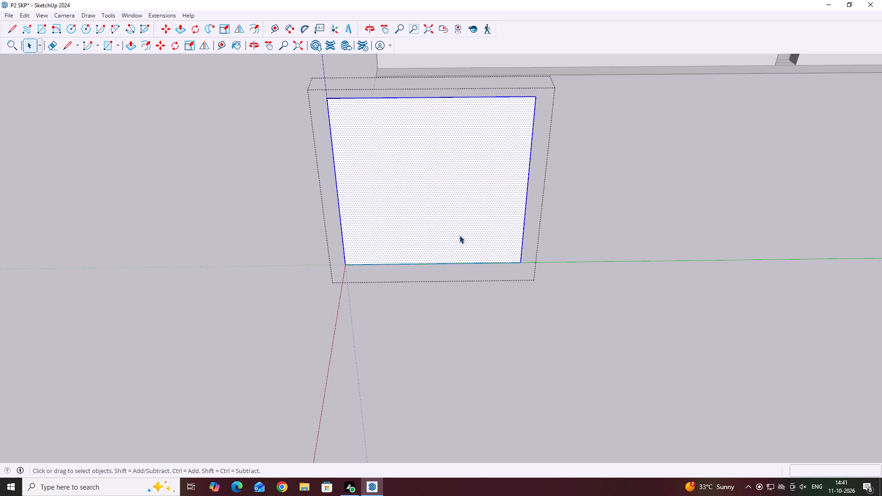
pyautogui.click(9, 29)
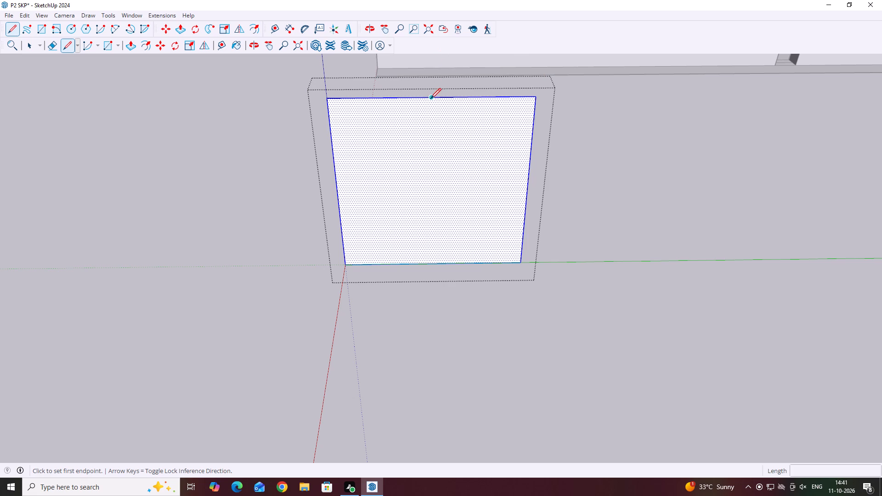
pyautogui.click(431, 95)
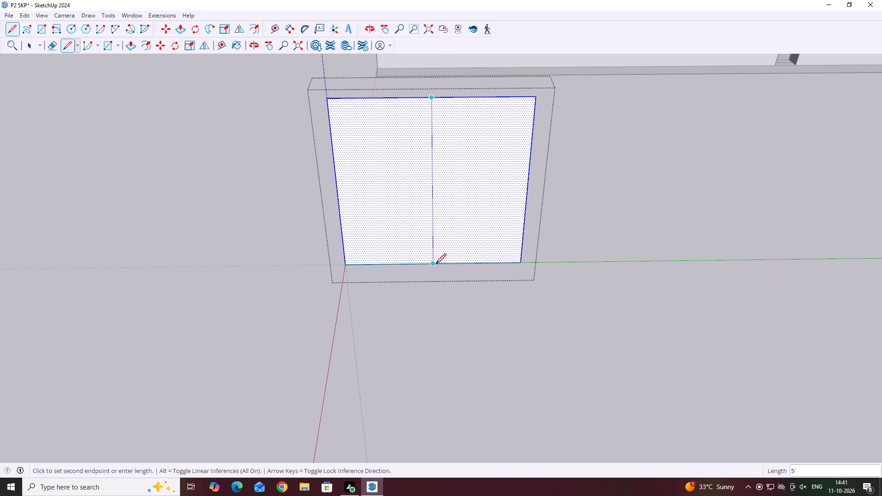
pyautogui.click(435, 263)
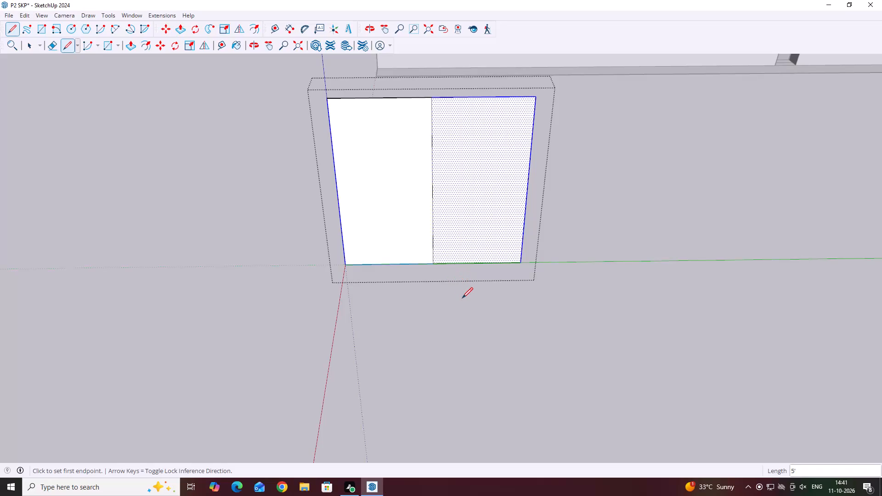
pyautogui.press('space')
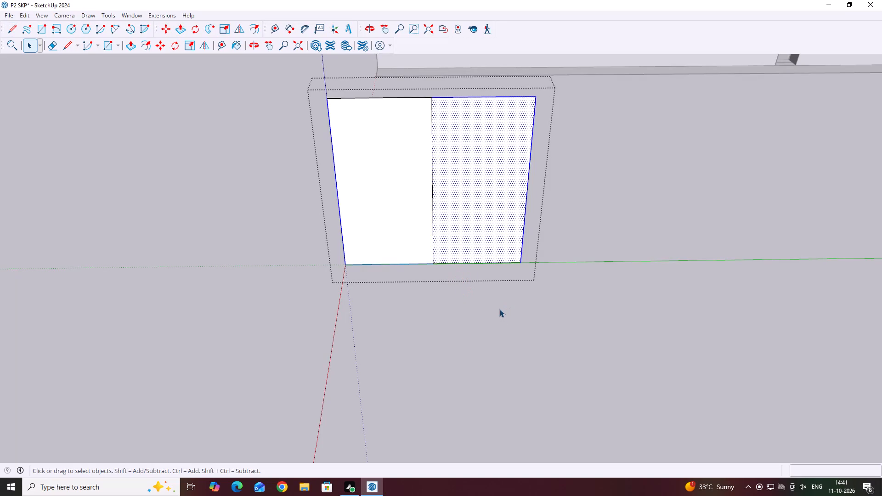
# Offset the outline of the rectangle's right half inward by 3" to form a frame border.
pyautogui.press('f')
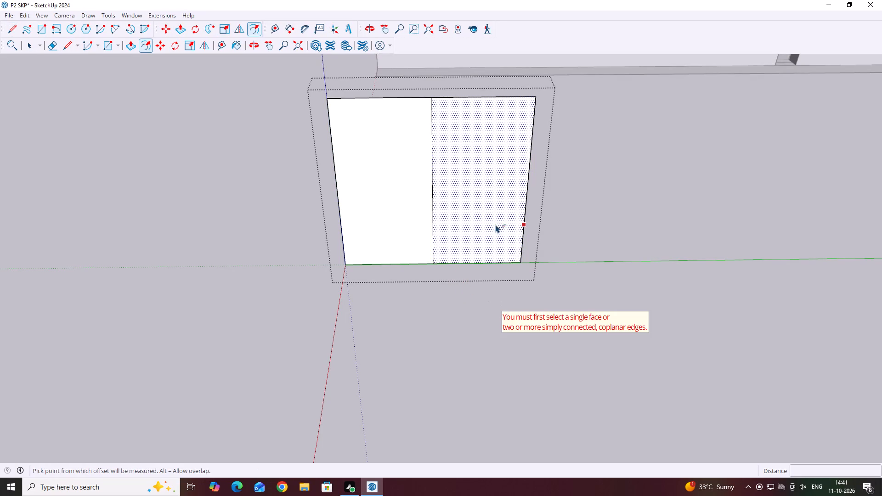
pyautogui.click(492, 224)
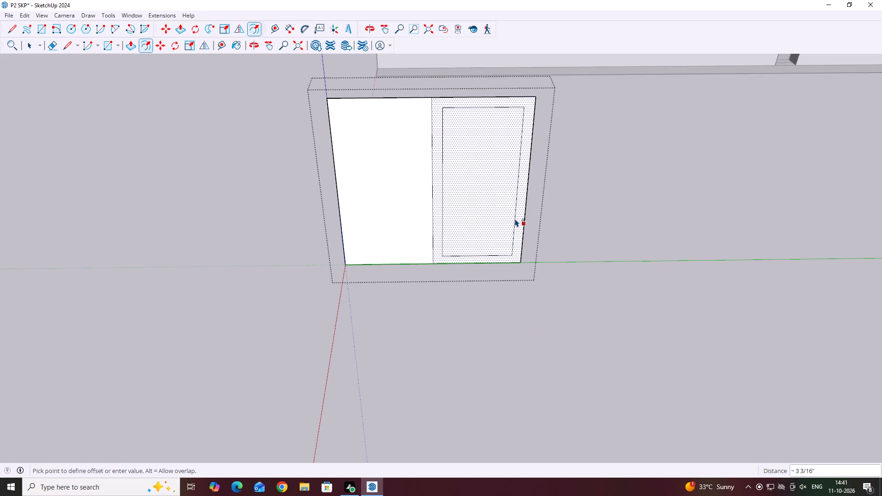
pyautogui.press('3')
pyautogui.press('Return')
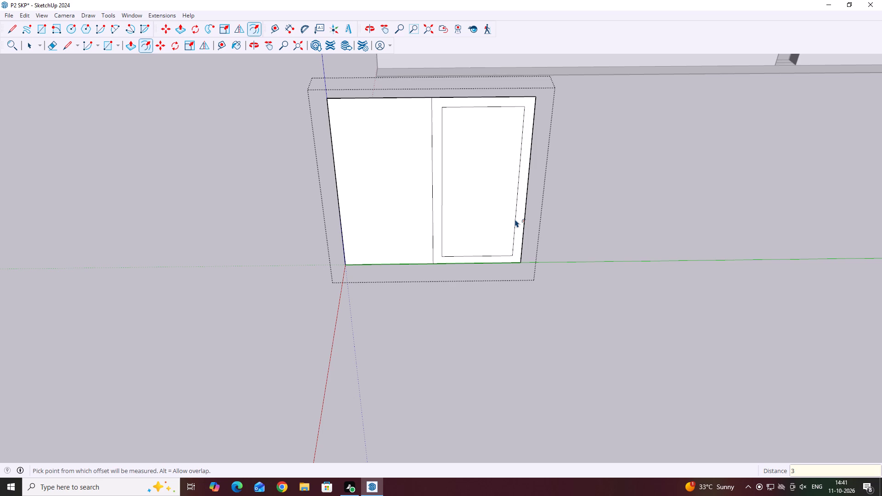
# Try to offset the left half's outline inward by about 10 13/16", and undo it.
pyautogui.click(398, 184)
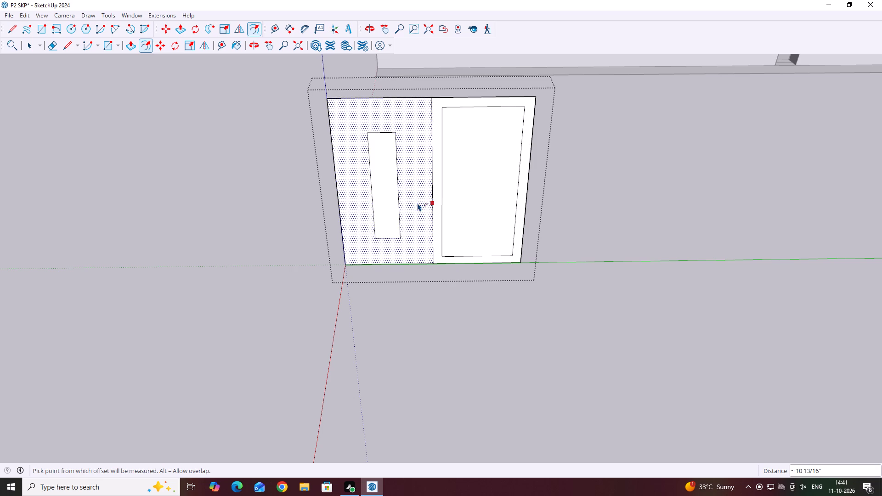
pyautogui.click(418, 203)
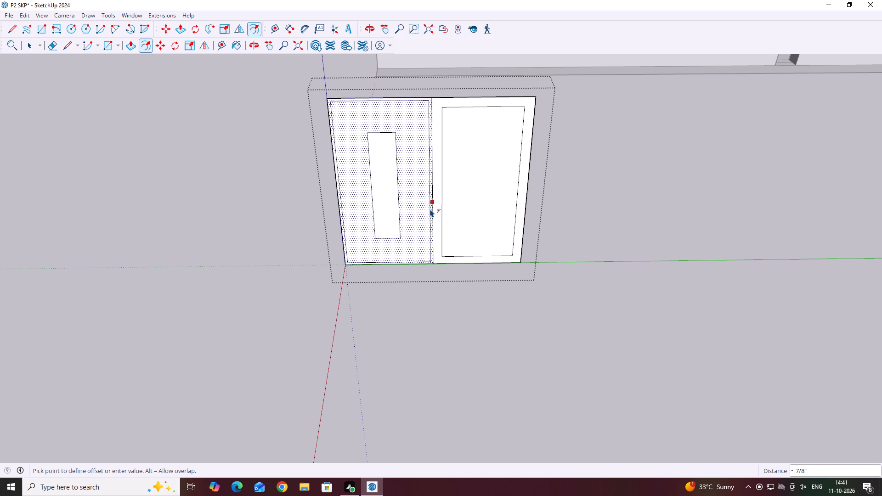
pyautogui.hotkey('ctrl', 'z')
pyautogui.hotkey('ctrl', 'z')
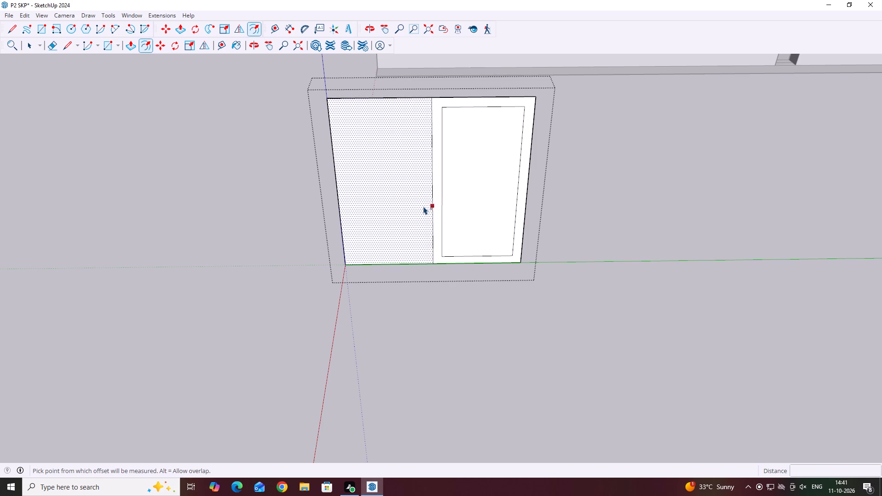
# Offset the outline of the rectangle's left half inward by 3" to form a matching frame border.
pyautogui.click(424, 206)
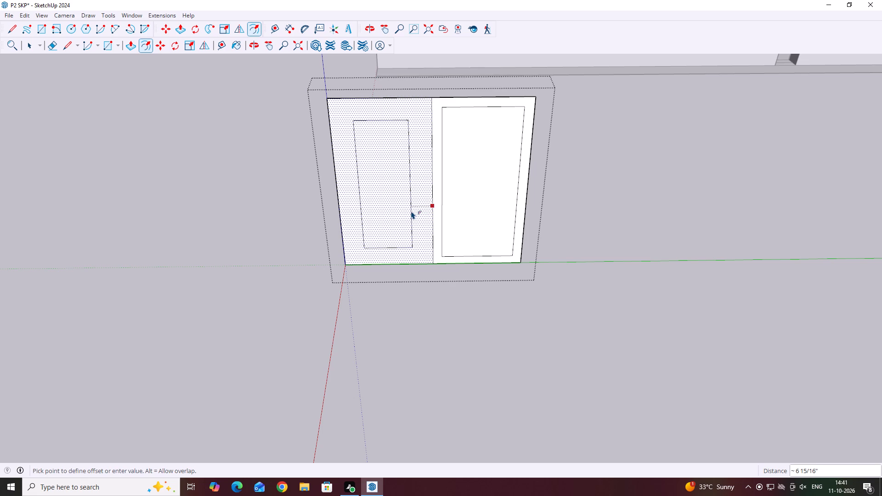
pyautogui.press('3')
pyautogui.press('Return')
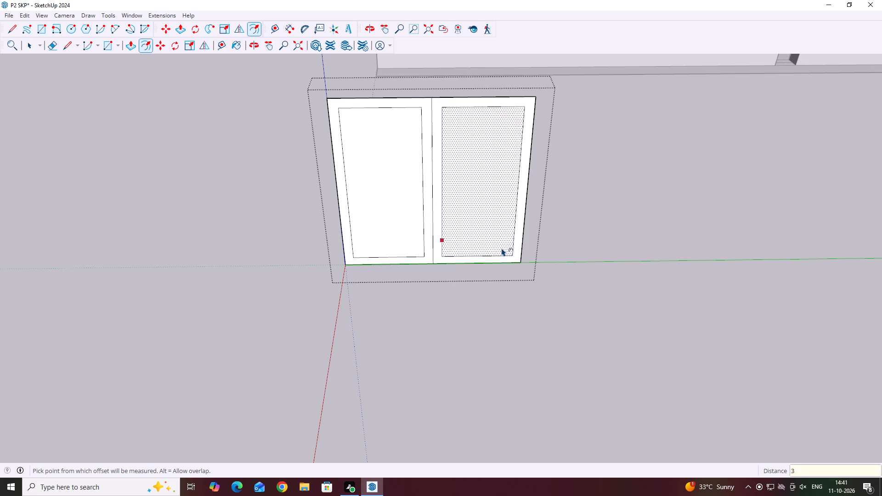
# Examine the two framed halves from an angle and the lower end of their dividing line up close.
pyautogui.scroll(-4, 546, 248)
pyautogui.moveTo(624, 217); pyautogui.dragTo(689, 258, button='middle')
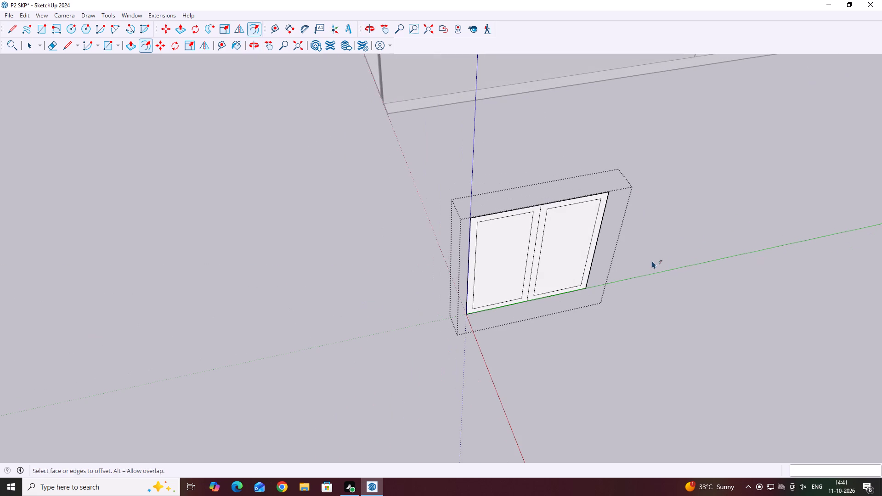
pyautogui.scroll(6, 546, 295)
pyautogui.moveTo(574, 301); pyautogui.dragTo(538, 294, button='middle')
pyautogui.scroll(4, 529, 308)
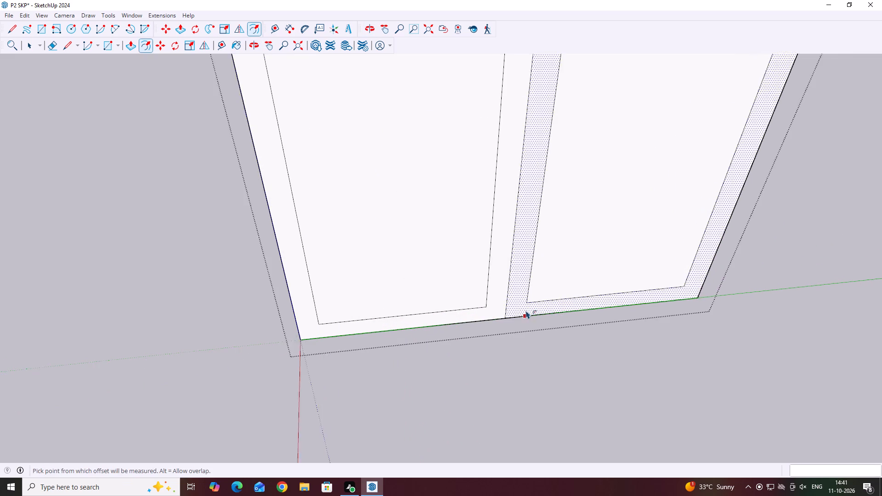
pyautogui.scroll(2, 526, 310)
pyautogui.press('space')
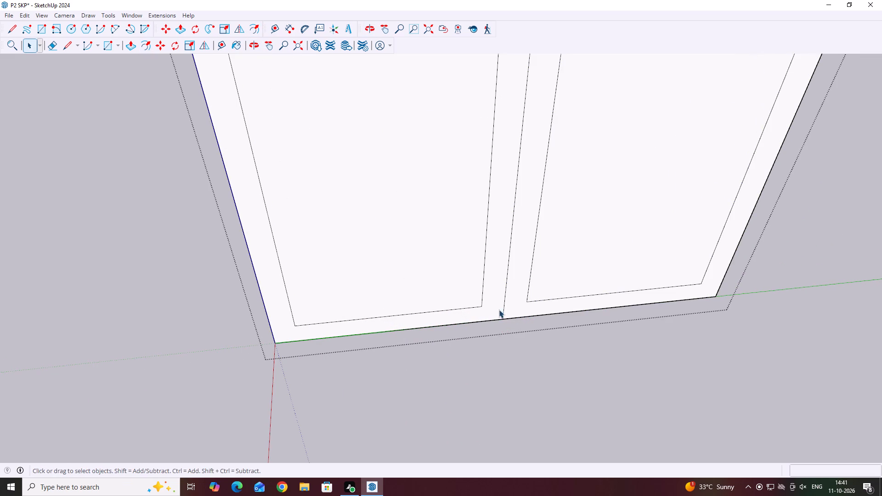
pyautogui.scroll(-1, 531, 300)
pyautogui.scroll(-3, 454, 294)
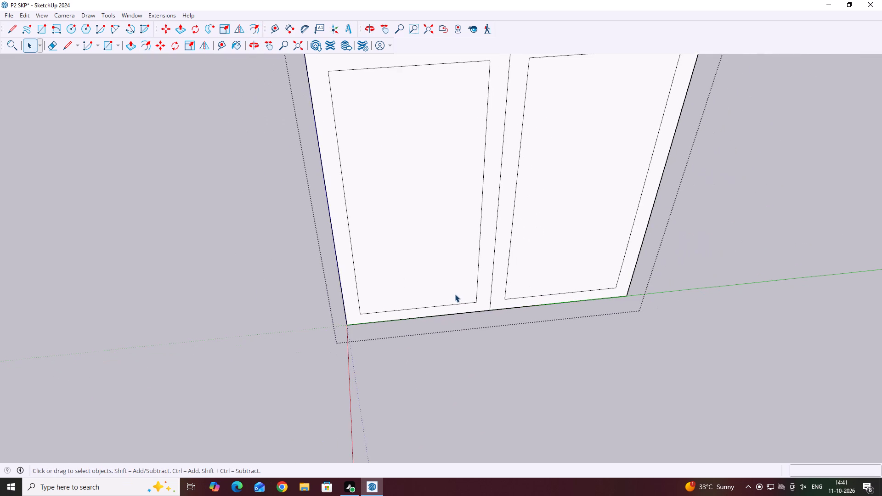
pyautogui.scroll(-1, 455, 294)
pyautogui.scroll(-4, 514, 293)
pyautogui.moveTo(600, 293); pyautogui.dragTo(586, 297, button='middle')
pyautogui.scroll(-3, 586, 297)
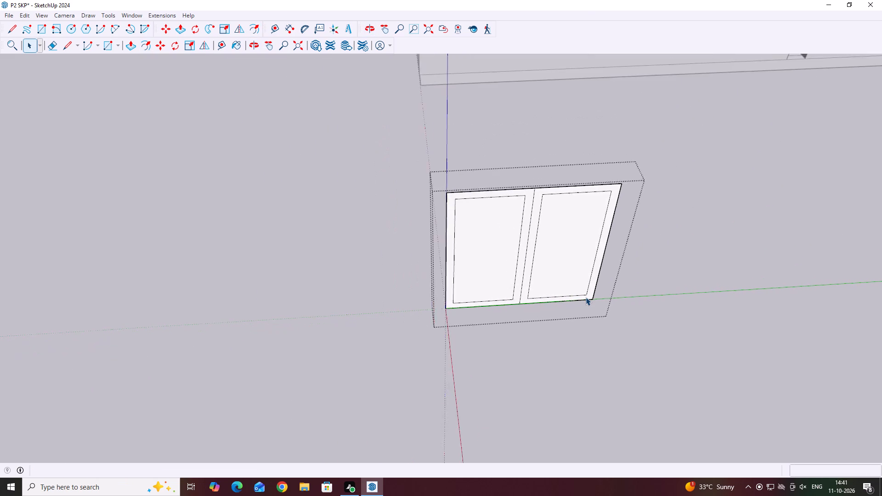
pyautogui.scroll(-2, 586, 297)
pyautogui.scroll(1, 578, 290)
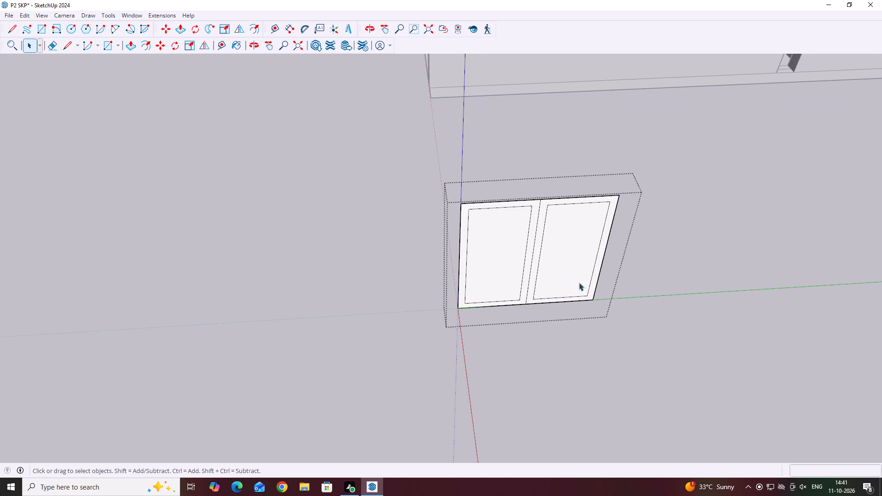
pyautogui.moveTo(619, 216); pyautogui.dragTo(538, 209, button='middle')
pyautogui.moveTo(480, 251); pyautogui.dragTo(530, 242, button='middle')
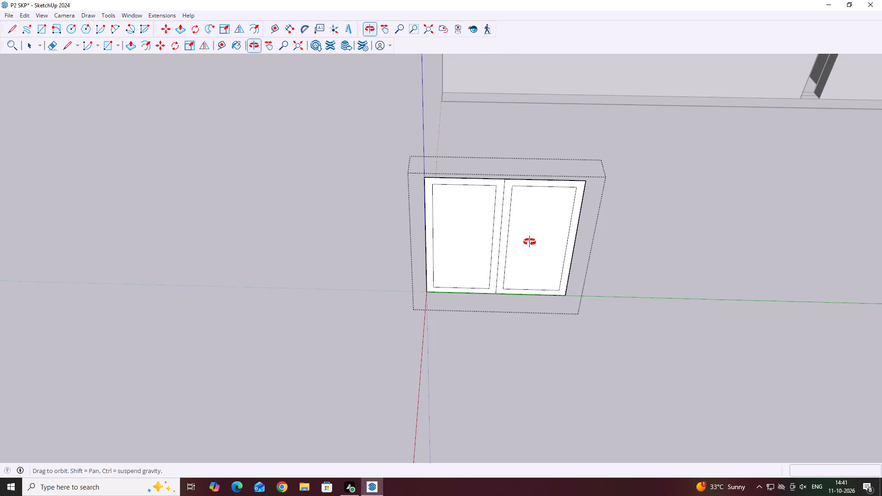
pyautogui.moveTo(530, 242); pyautogui.dragTo(531, 242, button='middle')
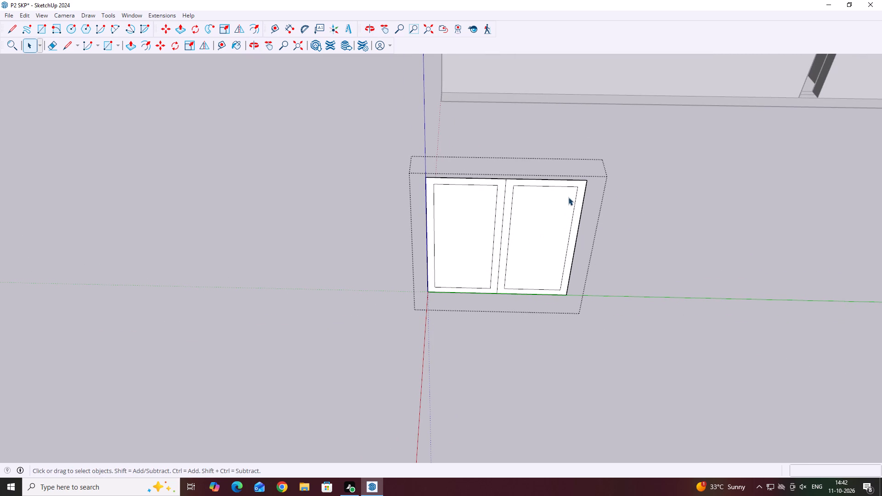
# Push/Pull the right half's frame border outward by 9".
pyautogui.scroll(6, 586, 172)
pyautogui.doubleClick(582, 188)
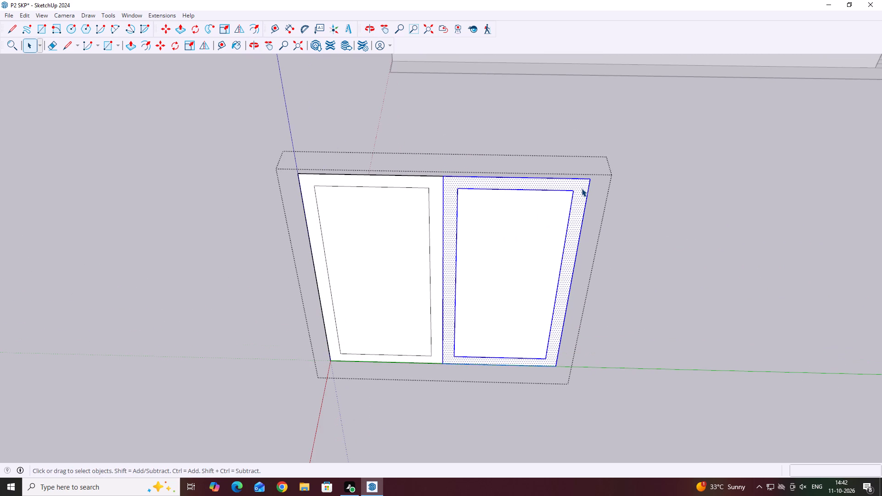
pyautogui.click(661, 202)
pyautogui.click(585, 197)
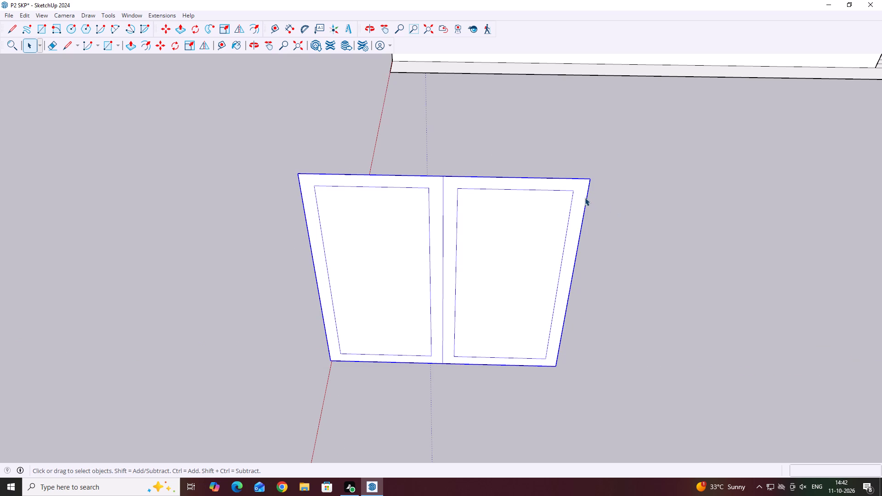
pyautogui.tripleClick(576, 201)
pyautogui.click(576, 201)
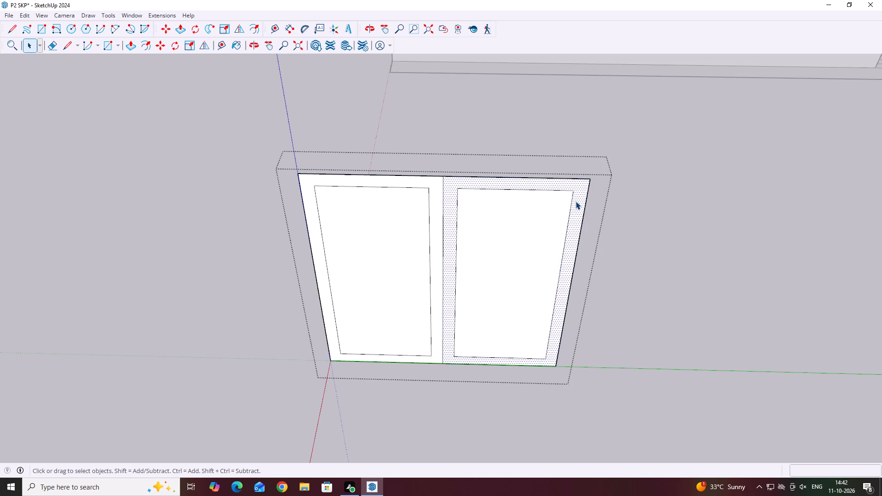
pyautogui.scroll(2, 576, 205)
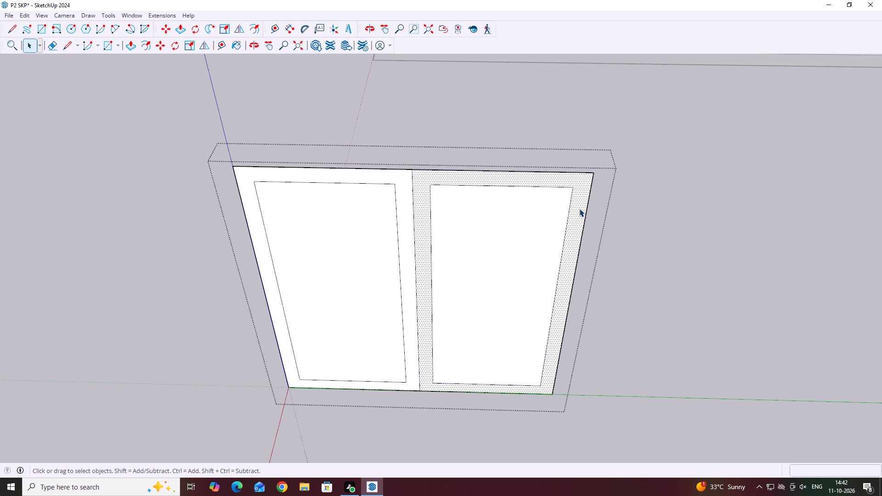
pyautogui.press('p')
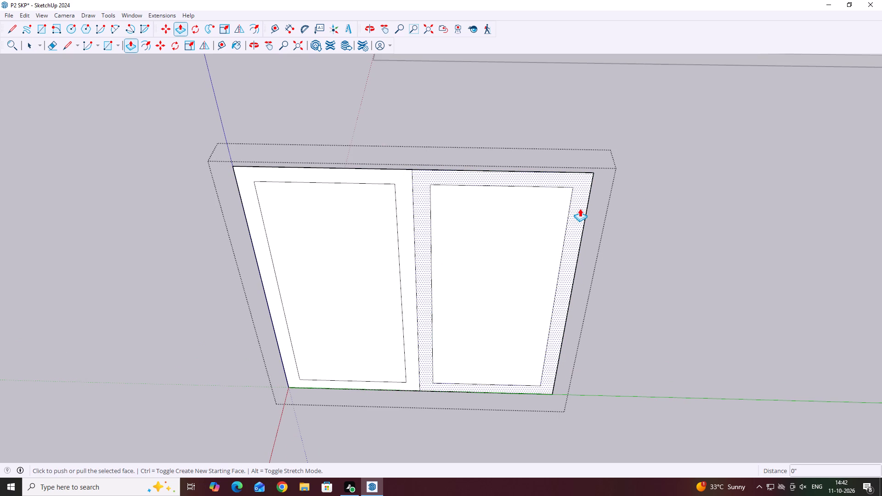
pyautogui.click(582, 195)
pyautogui.scroll(-7, 591, 217)
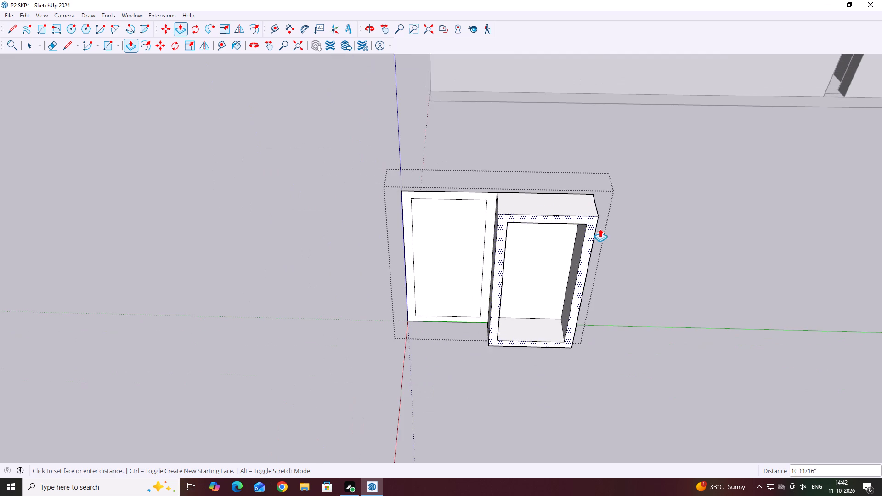
pyautogui.moveTo(600, 229); pyautogui.dragTo(613, 211, button='middle')
pyautogui.scroll(-3, 614, 211)
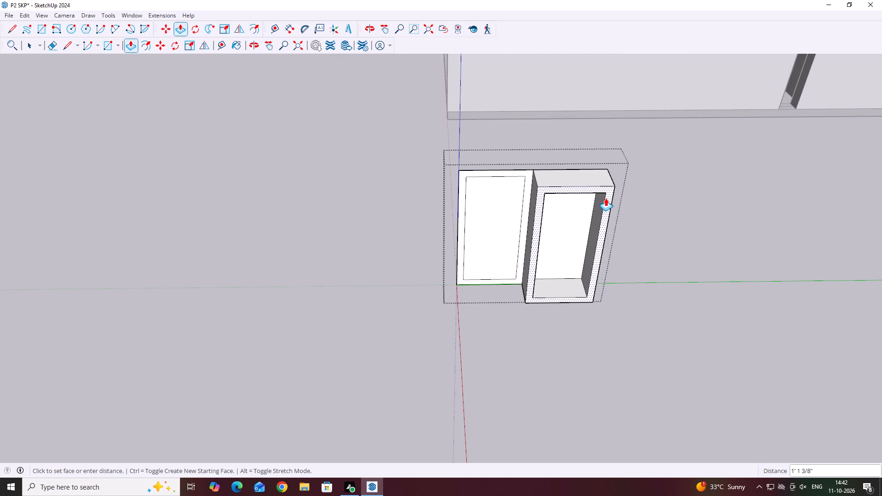
pyautogui.press('9')
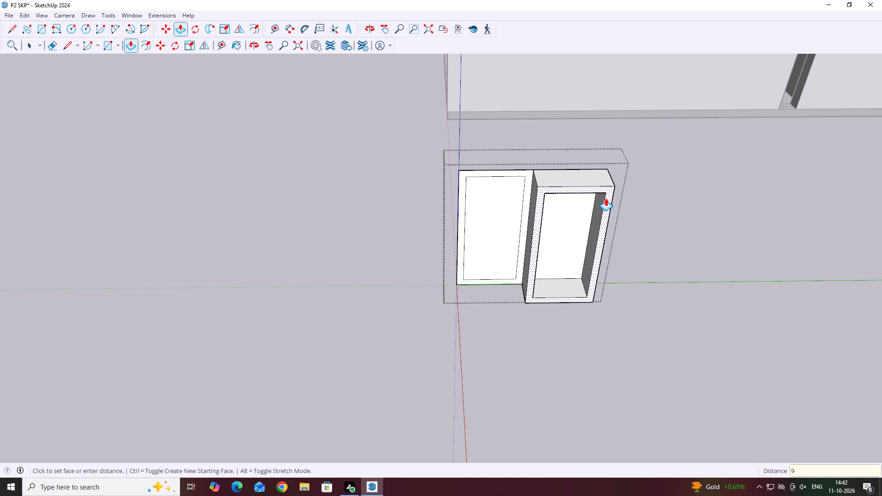
pyautogui.press('Return')
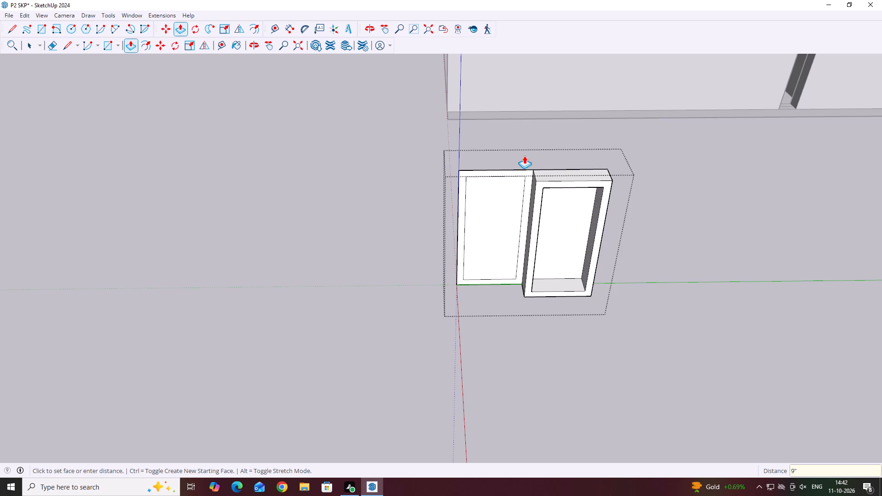
# Extrude the left half's frame border by the same 9" distance to match the right one.
pyautogui.scroll(7, 520, 180)
pyautogui.doubleClick(533, 186)
pyautogui.scroll(-4, 432, 250)
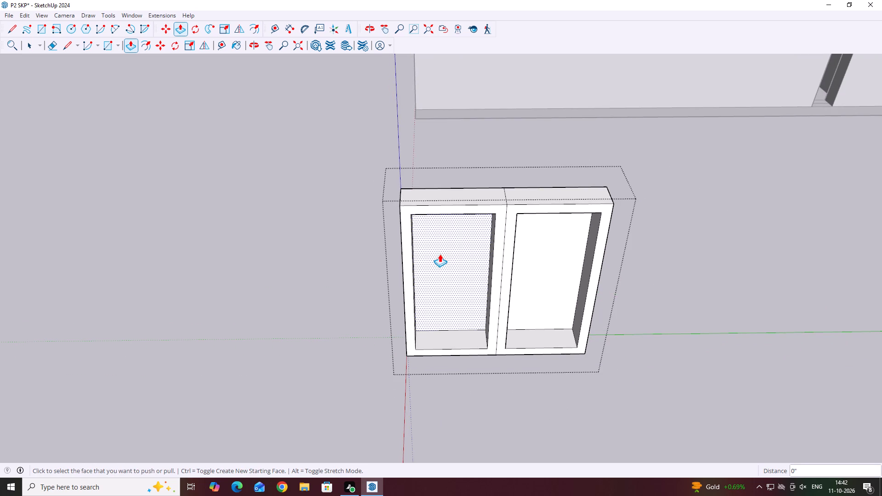
pyautogui.press('Escape')
pyautogui.press('space')
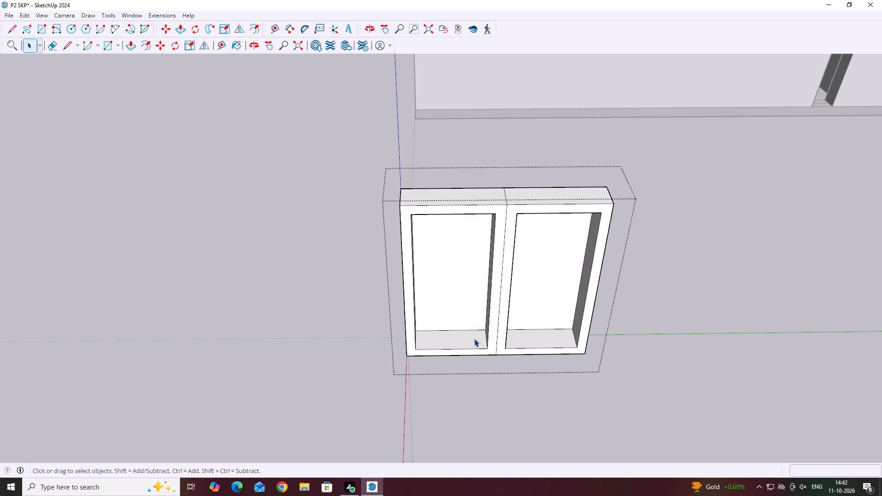
# Delete the two panel faces inside the frame borders to leave both window openings clear.
pyautogui.moveTo(650, 346); pyautogui.dragTo(641, 339, button='middle')
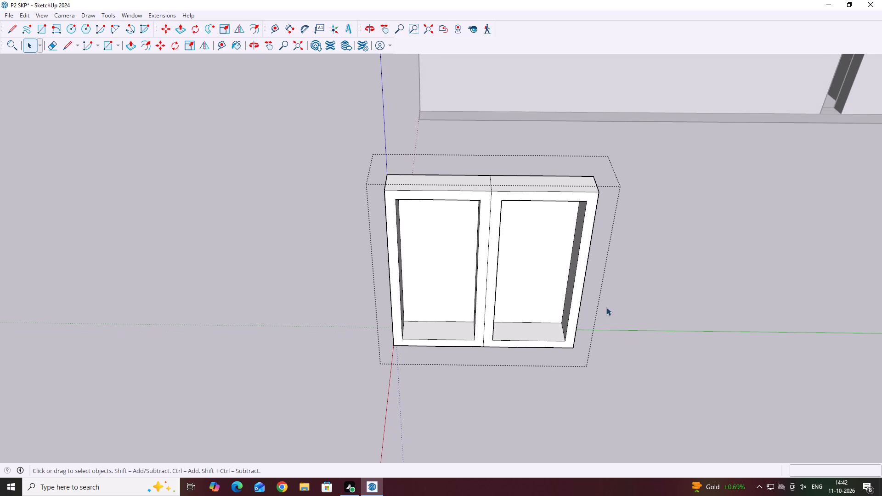
pyautogui.click(541, 285)
pyautogui.press('Delete')
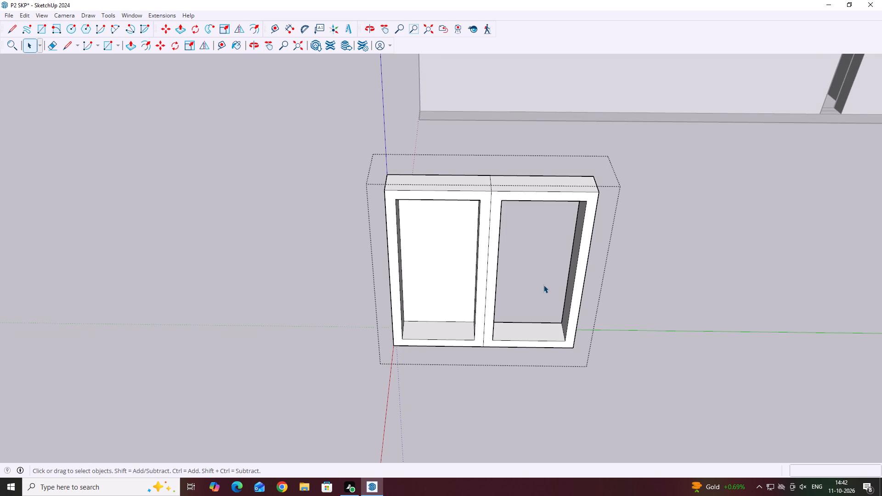
pyautogui.click(458, 287)
pyautogui.press('Delete')
# Examine the hollow window frame from several angles and its position relative to the floor plan walls.
pyautogui.moveTo(405, 361); pyautogui.dragTo(434, 331, button='middle')
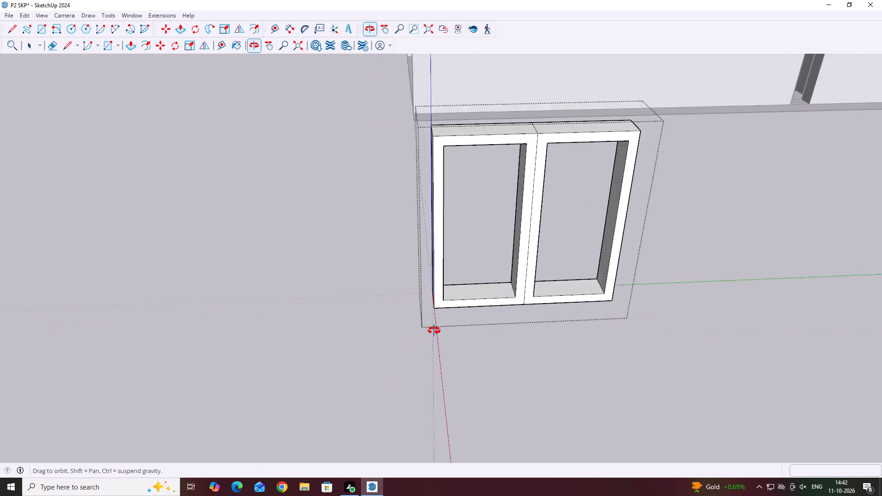
pyautogui.moveTo(434, 331); pyautogui.dragTo(458, 320, button='middle')
pyautogui.moveTo(485, 329); pyautogui.dragTo(483, 344, button='middle')
pyautogui.scroll(-4, 486, 338)
pyautogui.moveTo(599, 346); pyautogui.dragTo(438, 386, button='middle')
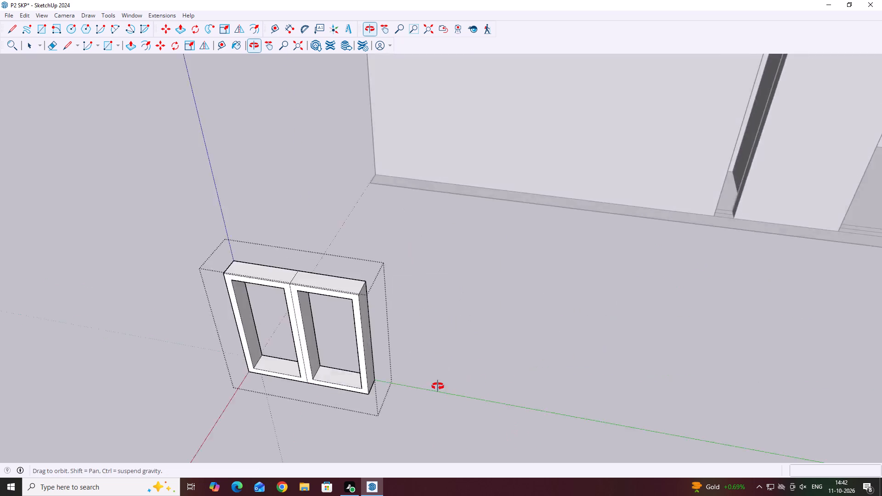
pyautogui.moveTo(438, 386); pyautogui.dragTo(417, 385, button='middle')
pyautogui.moveTo(503, 349); pyautogui.dragTo(254, 303, button='middle')
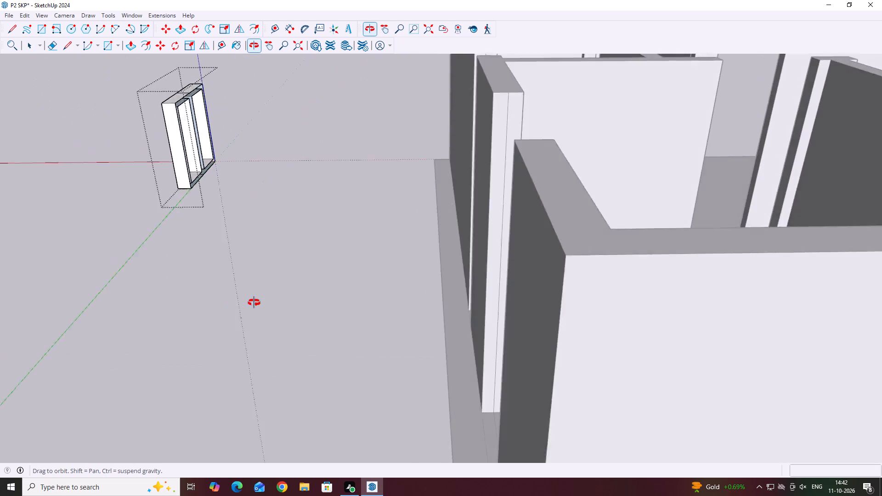
pyautogui.moveTo(254, 303); pyautogui.dragTo(331, 306, button='middle')
pyautogui.scroll(2, 166, 204)
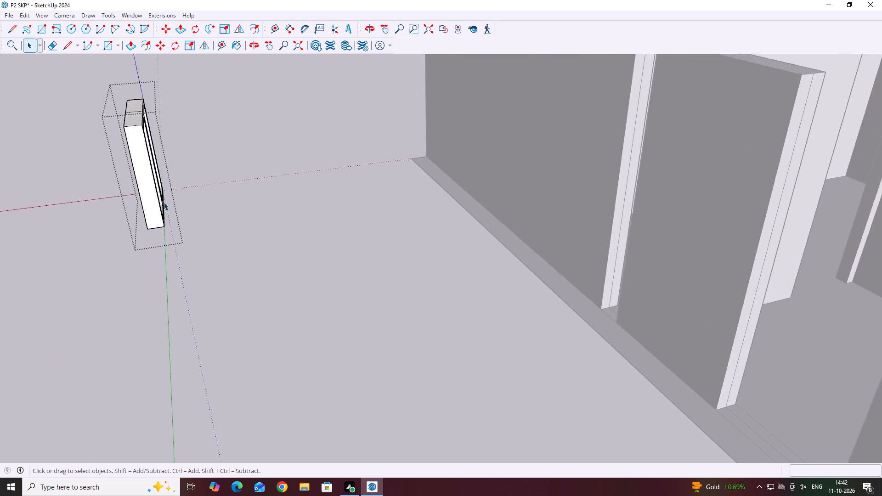
pyautogui.scroll(1, 164, 202)
pyautogui.scroll(-5, 162, 184)
pyautogui.moveTo(370, 195); pyautogui.dragTo(254, 307, button='middle')
pyautogui.scroll(-3, 254, 307)
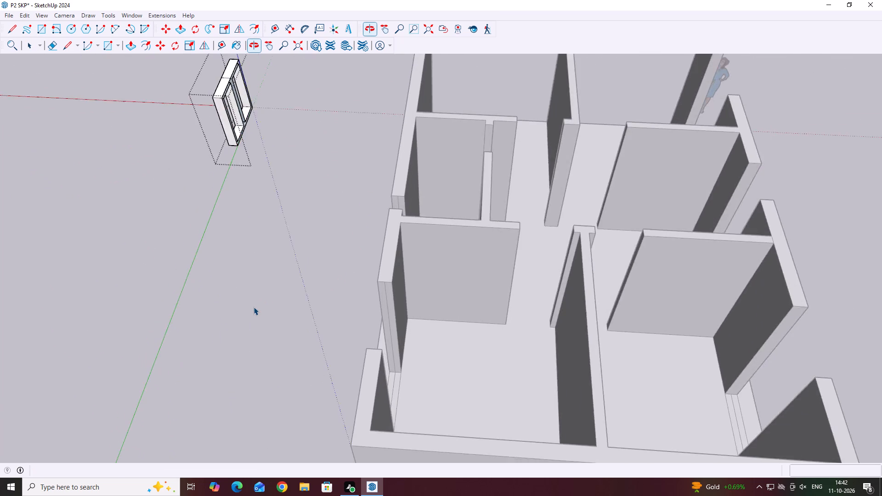
pyautogui.scroll(-9, 254, 307)
pyautogui.moveTo(601, 296); pyautogui.dragTo(430, 347, button='middle')
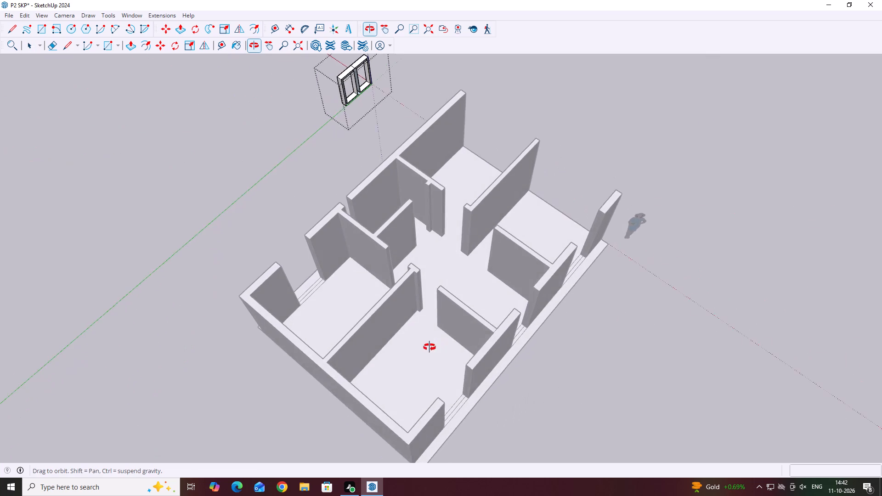
pyautogui.moveTo(430, 347); pyautogui.dragTo(390, 359, button='middle')
pyautogui.scroll(-5, 390, 359)
pyautogui.moveTo(543, 364); pyautogui.dragTo(542, 366, button='middle')
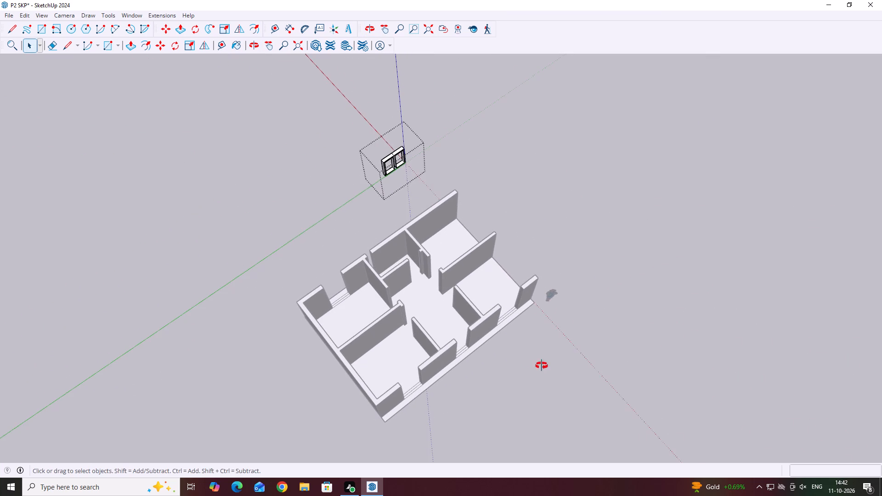
pyautogui.moveTo(542, 366); pyautogui.dragTo(469, 363, button='middle')
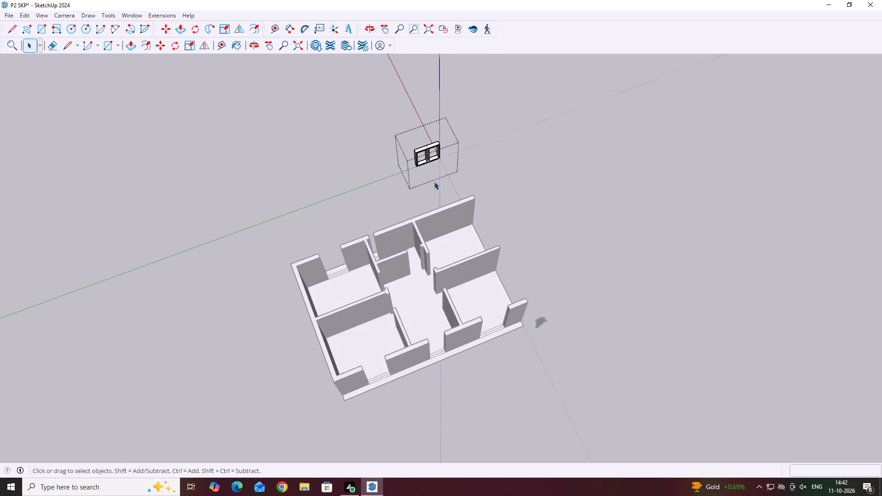
# Draw a 3" by 3" rectangle across the upper corner of the frame's open back, beside the blue axis.
pyautogui.scroll(6, 432, 173)
pyautogui.middleClick(418, 146)
pyautogui.moveTo(483, 266); pyautogui.dragTo(422, 169, button='middle')
pyautogui.scroll(7, 462, 163)
pyautogui.moveTo(461, 192); pyautogui.dragTo(452, 147, button='middle')
pyautogui.moveTo(459, 225); pyautogui.dragTo(462, 205, button='middle')
pyautogui.middleClick(464, 239)
pyautogui.scroll(6, 464, 239)
pyautogui.moveTo(505, 240); pyautogui.dragTo(473, 215, button='middle')
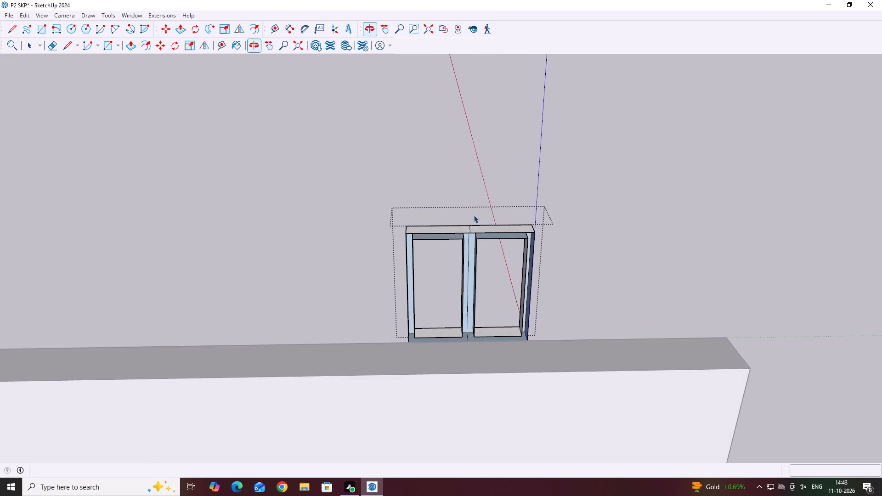
pyautogui.moveTo(463, 250); pyautogui.dragTo(451, 257, button='middle')
pyautogui.press('r')
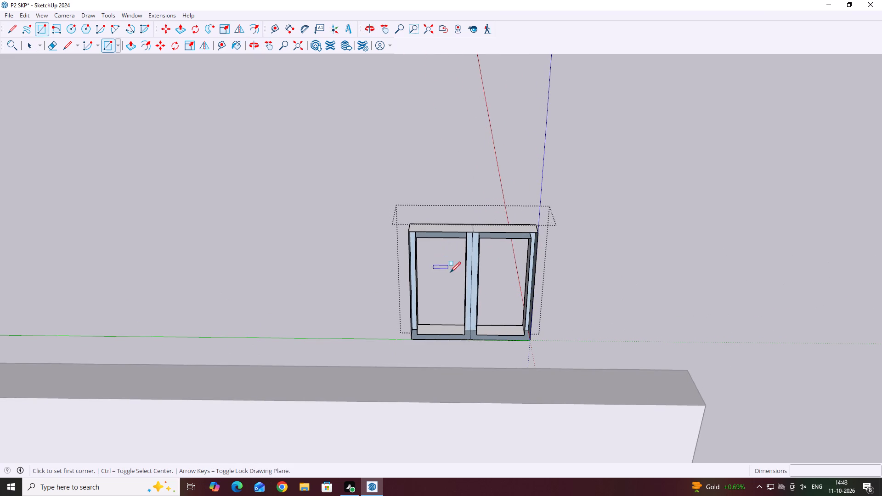
pyautogui.scroll(3, 567, 228)
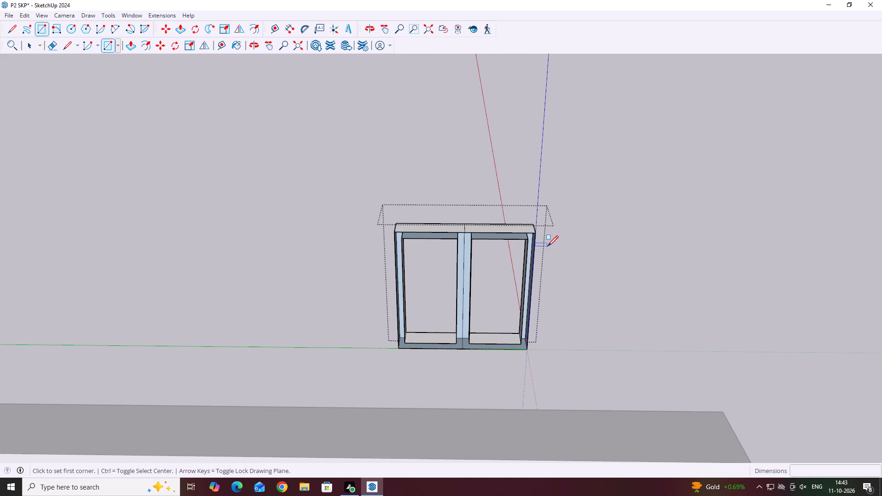
pyautogui.moveTo(549, 258); pyautogui.dragTo(489, 265, button='middle')
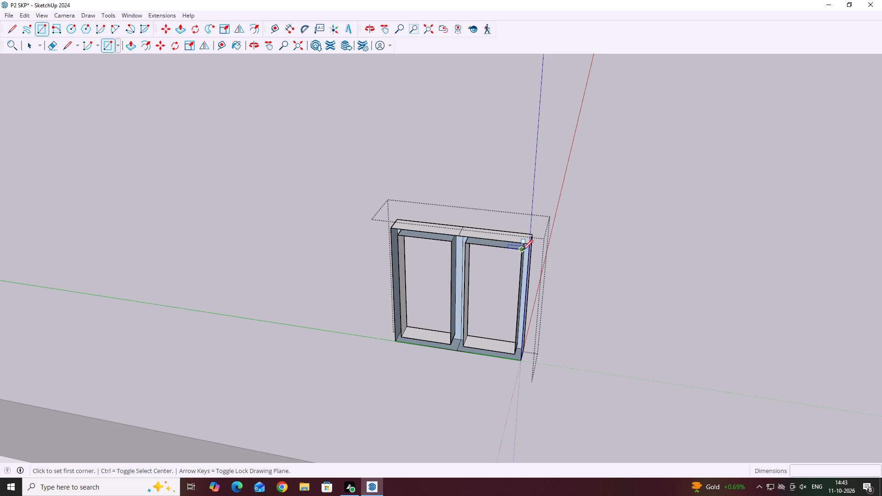
pyautogui.scroll(6, 523, 251)
pyautogui.click(520, 251)
pyautogui.scroll(2, 537, 237)
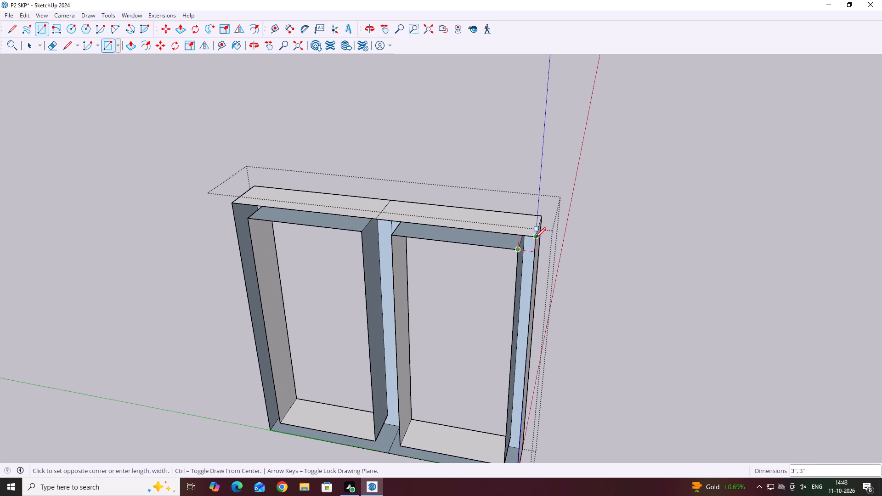
pyautogui.click(535, 238)
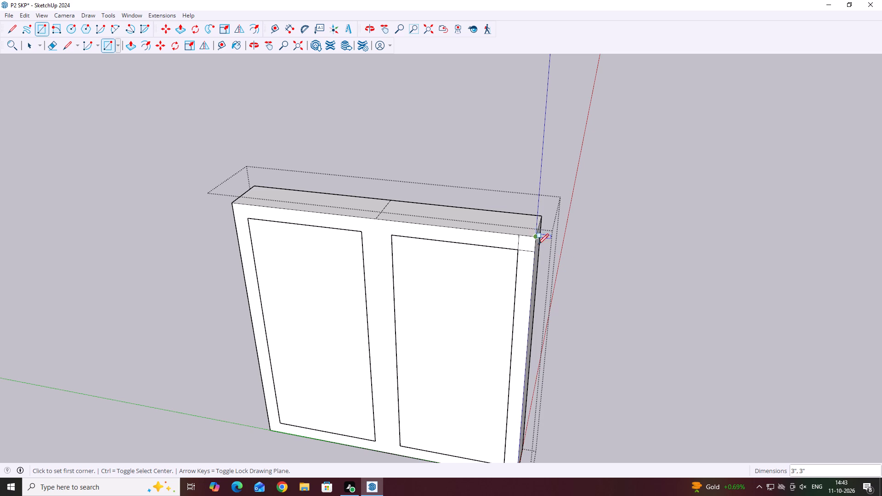
# Delete the large face covering the frame's back and both openings, keeping the small corner square.
pyautogui.scroll(-3, 527, 252)
pyautogui.press('space')
pyautogui.click(482, 276)
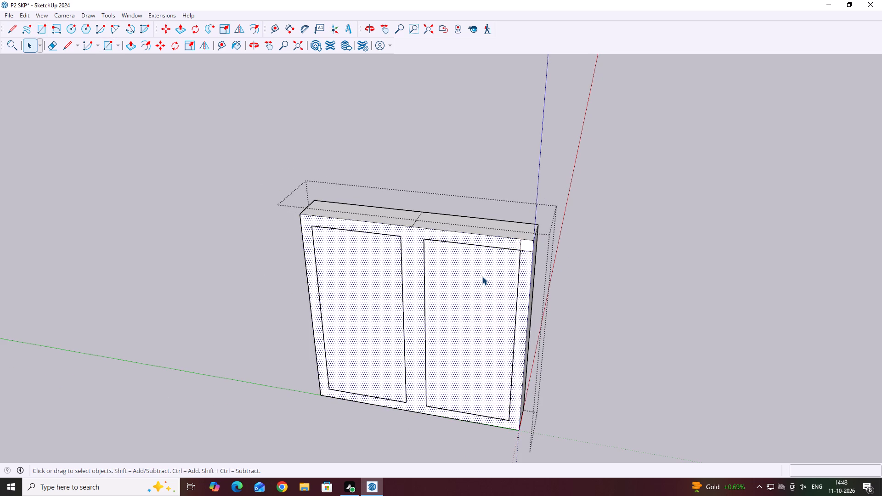
pyautogui.press('Delete')
# Draw a 3" by 3" rectangle across the opposite upper corner of the frame's open back.
pyautogui.moveTo(445, 308); pyautogui.dragTo(455, 308, button='middle')
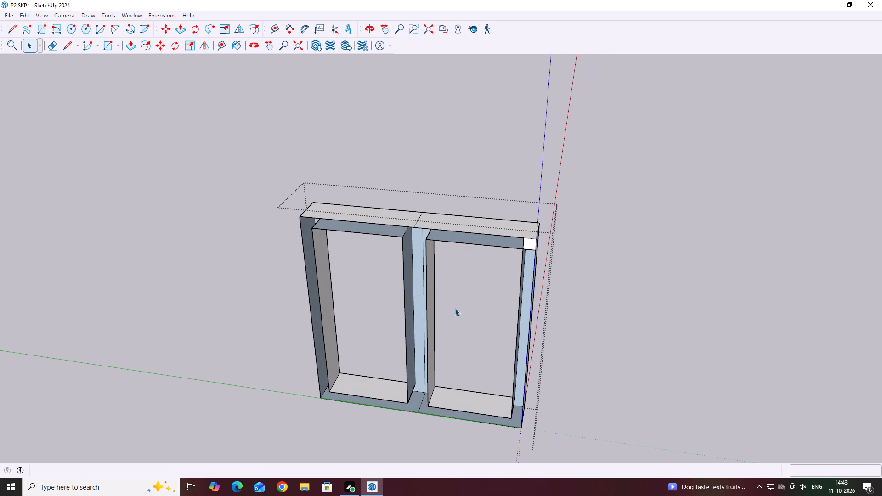
pyautogui.press('r')
pyautogui.scroll(3, 307, 222)
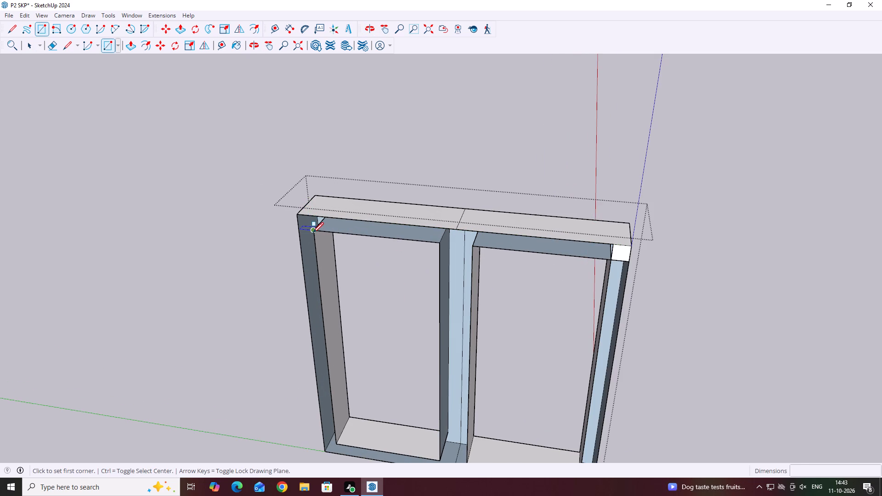
pyautogui.click(313, 232)
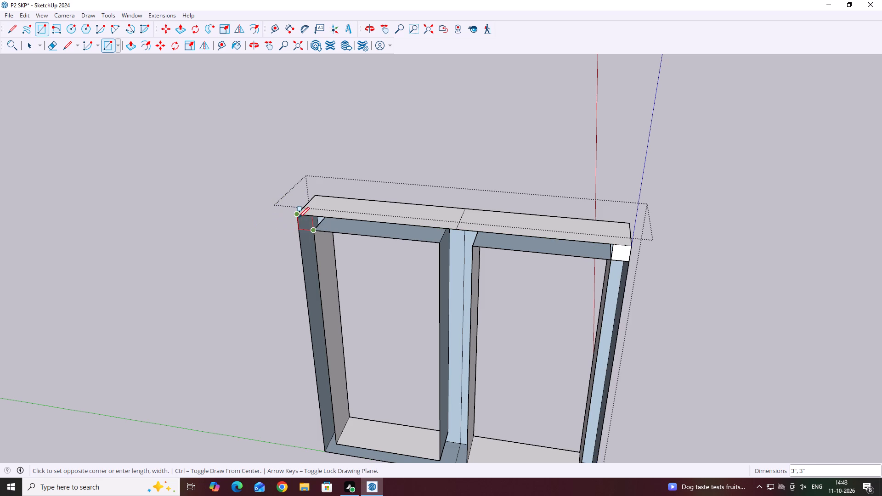
pyautogui.click(298, 217)
pyautogui.scroll(-5, 475, 232)
pyautogui.press('space')
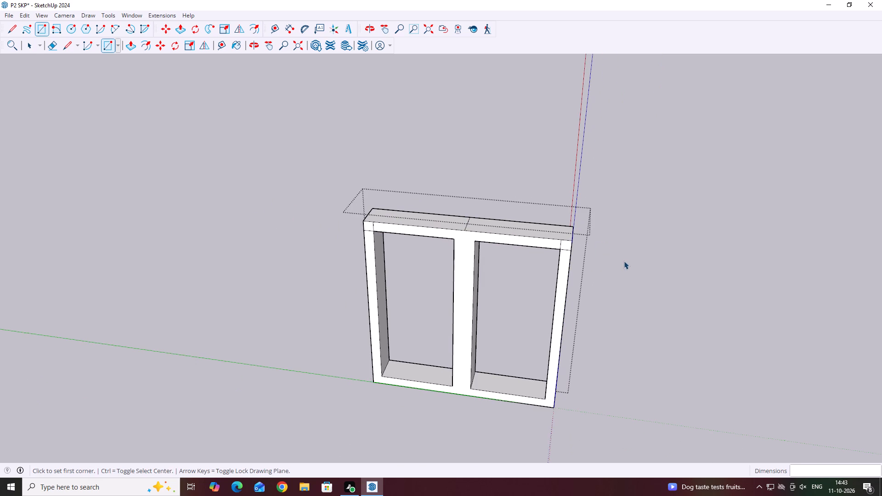
# Delete the leftover inner edges of the two small squares at the upper corners of the window frame.
pyautogui.scroll(-2, 606, 272)
pyautogui.scroll(8, 582, 267)
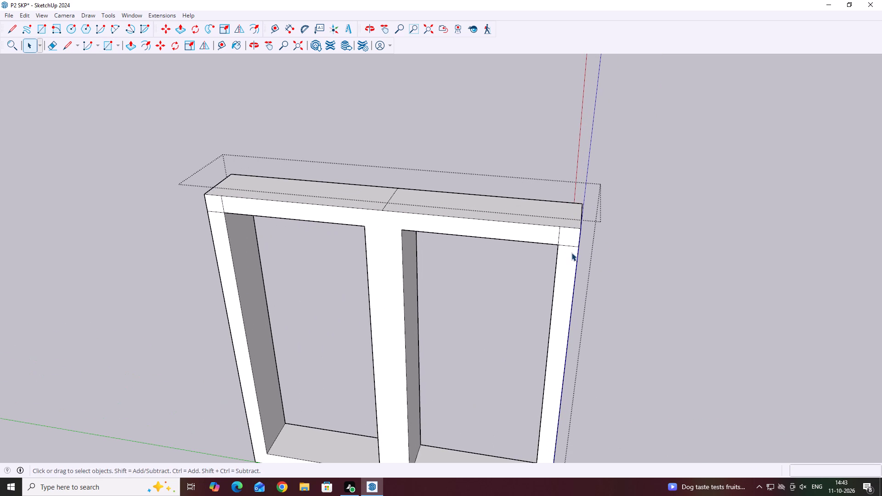
pyautogui.scroll(4, 587, 235)
pyautogui.click(561, 253)
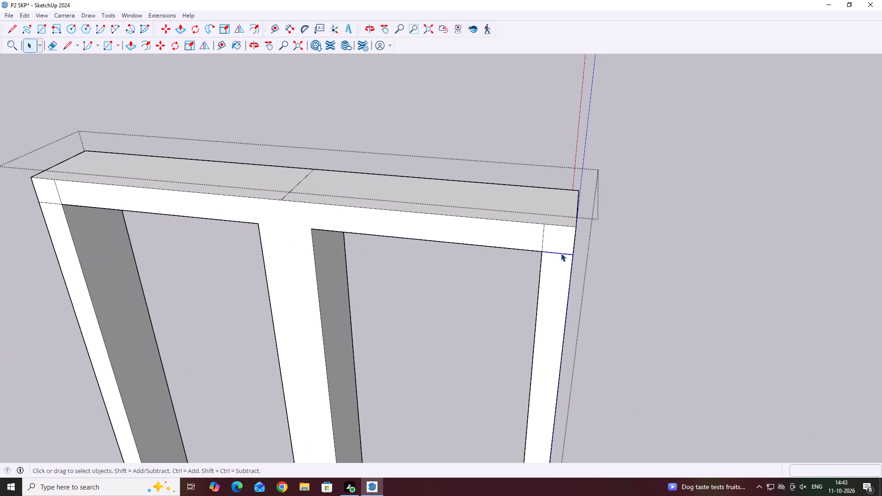
pyautogui.press('Delete')
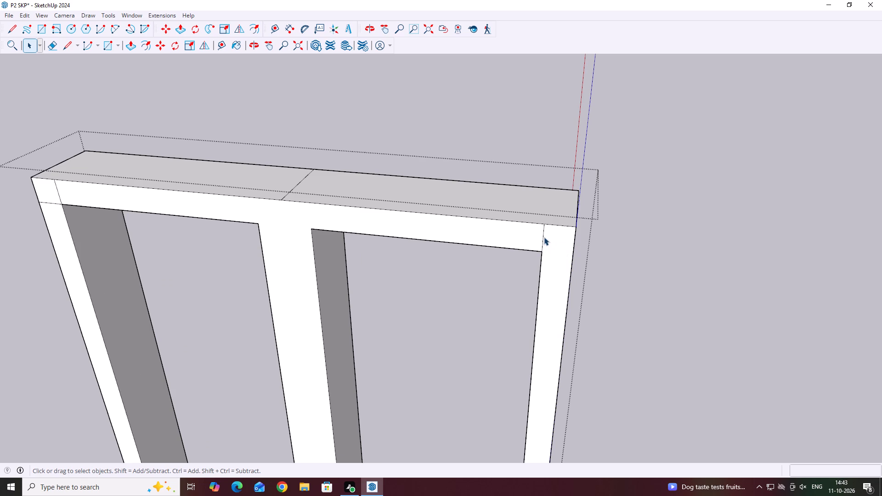
pyautogui.click(543, 237)
pyautogui.press('Delete')
pyautogui.scroll(-5, 606, 263)
pyautogui.scroll(1, 245, 193)
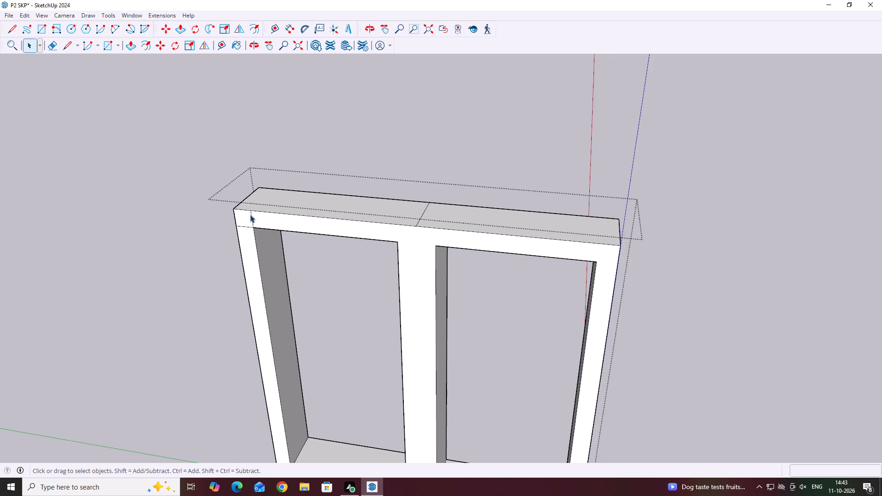
pyautogui.scroll(2, 250, 214)
pyautogui.click(254, 219)
pyautogui.press('Delete')
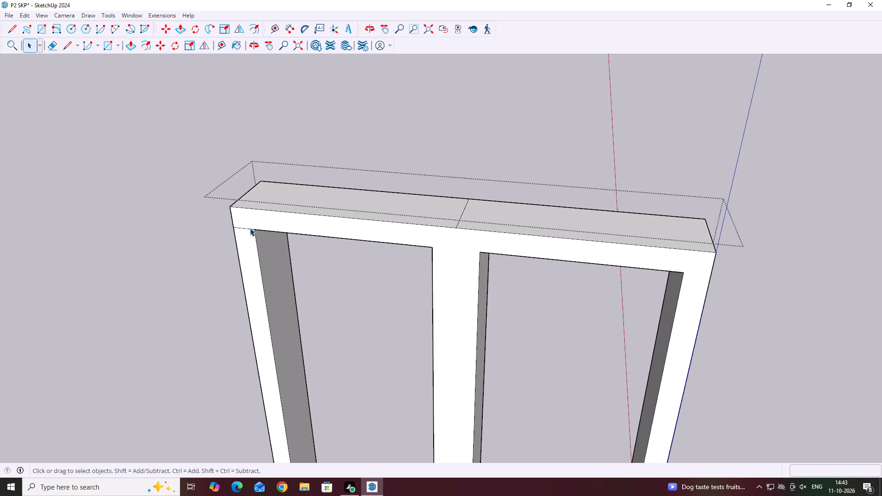
pyautogui.click(249, 228)
pyautogui.press('Delete')
pyautogui.scroll(-7, 384, 282)
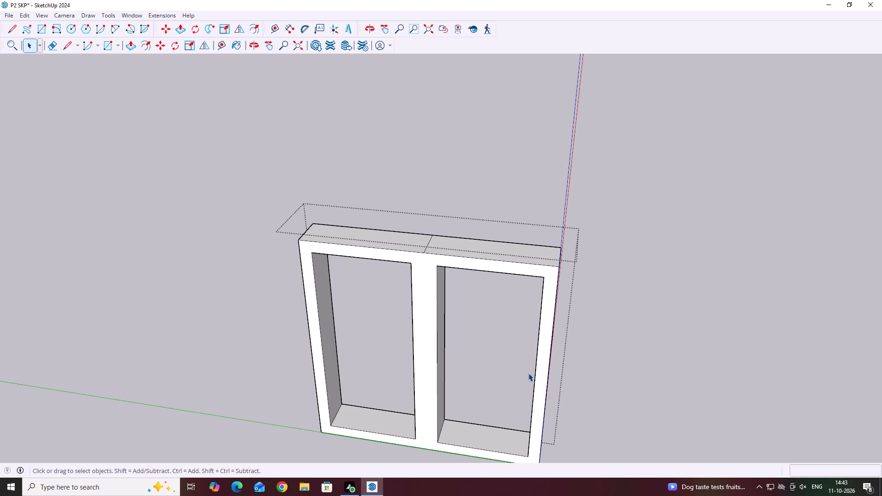
# Examine the cleaned window frame from several angles and its position relative to the floor plan walls.
pyautogui.scroll(-5, 503, 338)
pyautogui.moveTo(649, 352); pyautogui.dragTo(305, 289, button='middle')
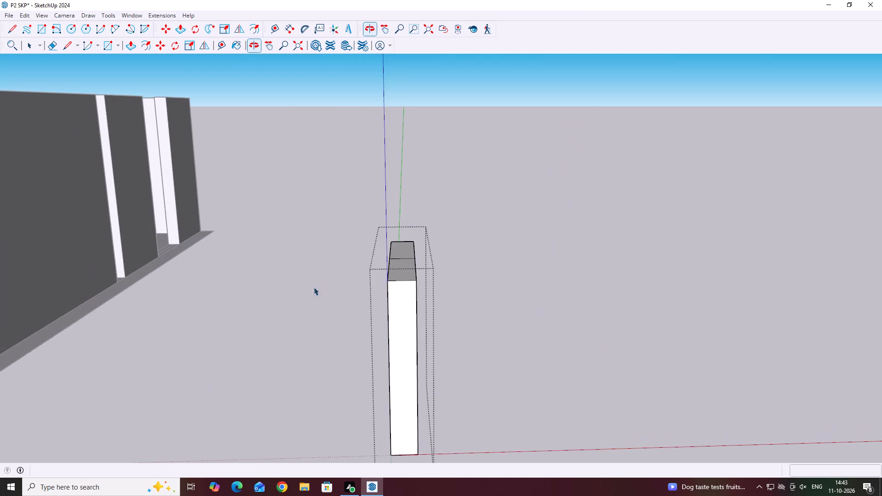
pyautogui.scroll(-5, 418, 288)
pyautogui.moveTo(471, 304); pyautogui.dragTo(354, 332, button='middle')
pyautogui.moveTo(482, 322); pyautogui.dragTo(358, 351, button='middle')
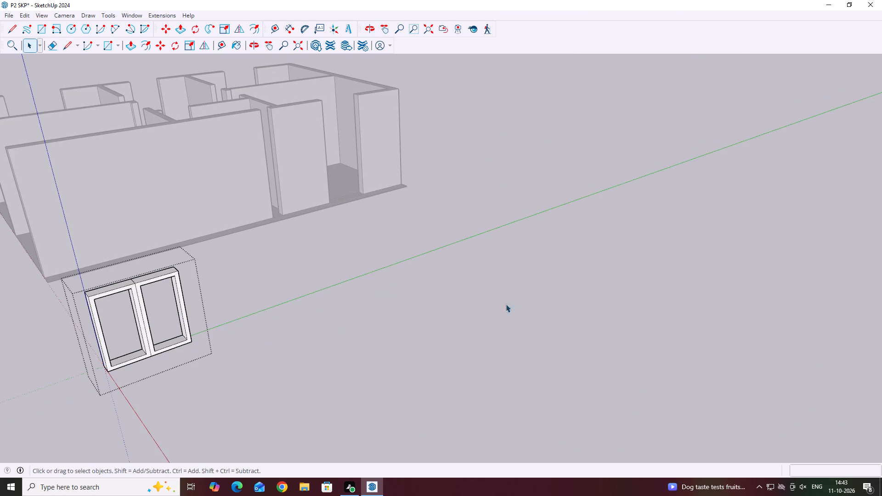
pyautogui.scroll(-12, 543, 305)
pyautogui.moveTo(617, 344); pyautogui.dragTo(529, 373, button='middle')
pyautogui.scroll(4, 293, 296)
pyautogui.moveTo(402, 319); pyautogui.dragTo(366, 320, button='middle')
pyautogui.scroll(2, 360, 317)
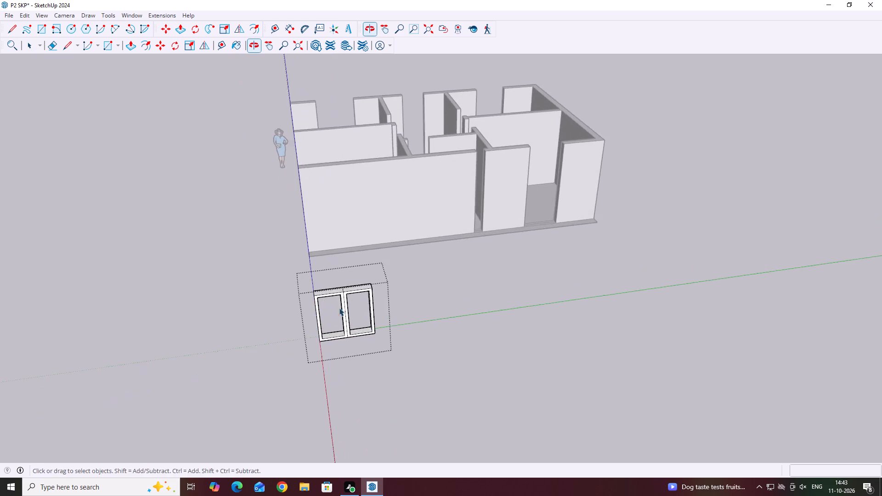
pyautogui.scroll(2, 339, 308)
pyautogui.moveTo(303, 298); pyautogui.dragTo(292, 215, button='middle')
pyautogui.scroll(2, 325, 241)
pyautogui.moveTo(445, 279); pyautogui.dragTo(424, 290, button='middle')
pyautogui.scroll(-11, 424, 290)
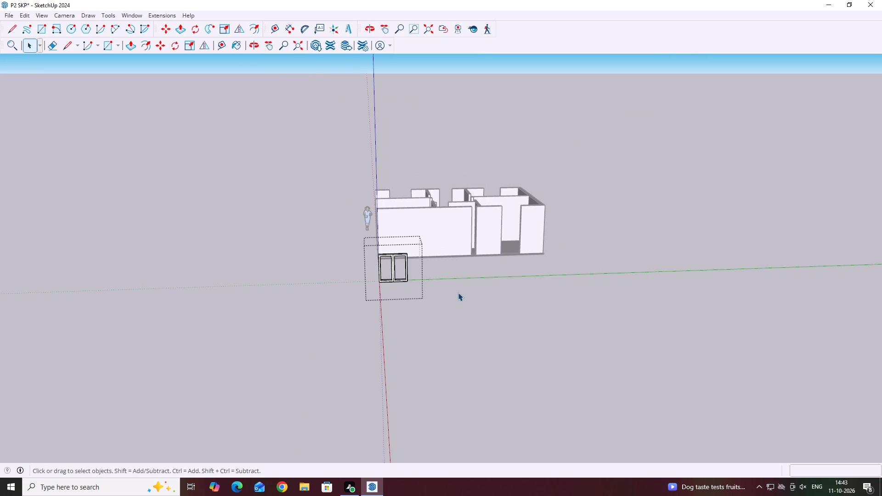
# Draw a 4' 6" by 2' rectangle filling the frame opening beside the blue axis, at the middle of the frame's depth.
pyautogui.press('r')
pyautogui.scroll(8, 382, 269)
pyautogui.moveTo(599, 296); pyautogui.dragTo(566, 312, button='middle')
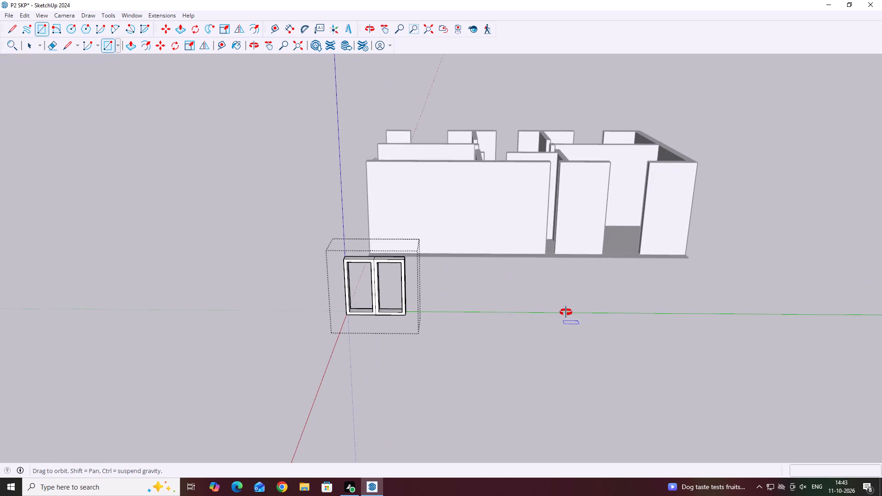
pyautogui.moveTo(566, 312); pyautogui.dragTo(561, 317, button='middle')
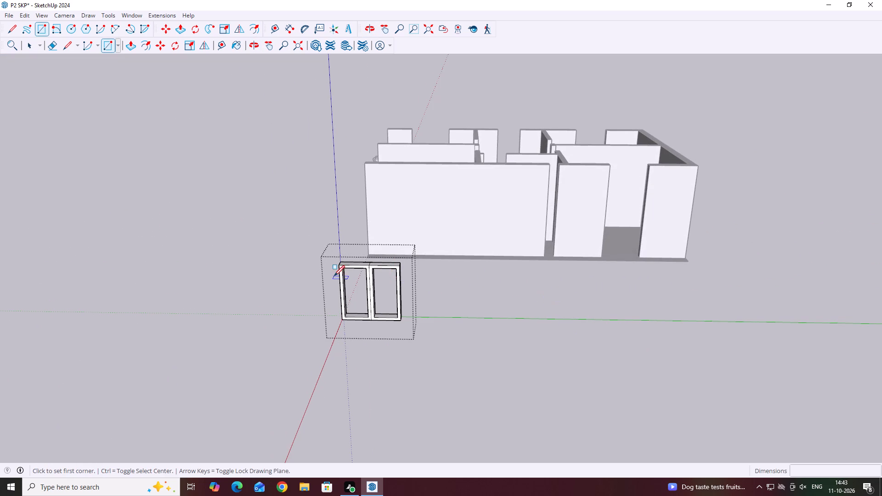
pyautogui.scroll(3, 332, 276)
pyautogui.scroll(8, 356, 308)
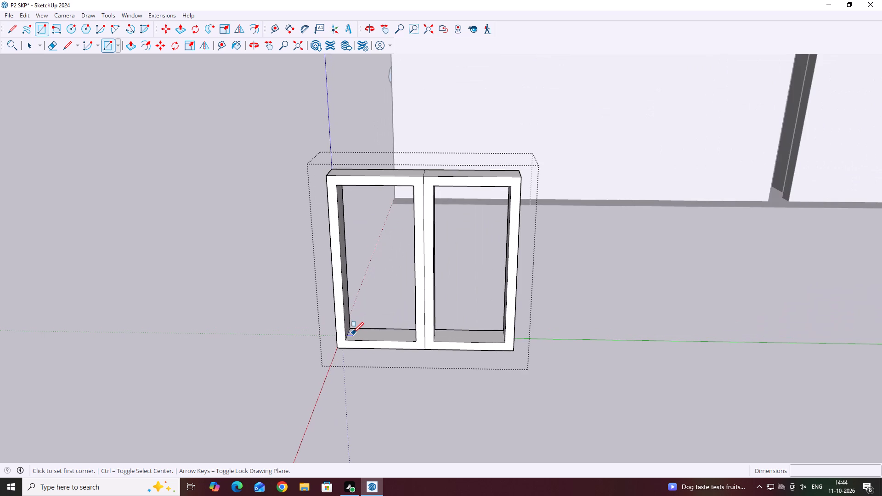
pyautogui.scroll(5, 350, 334)
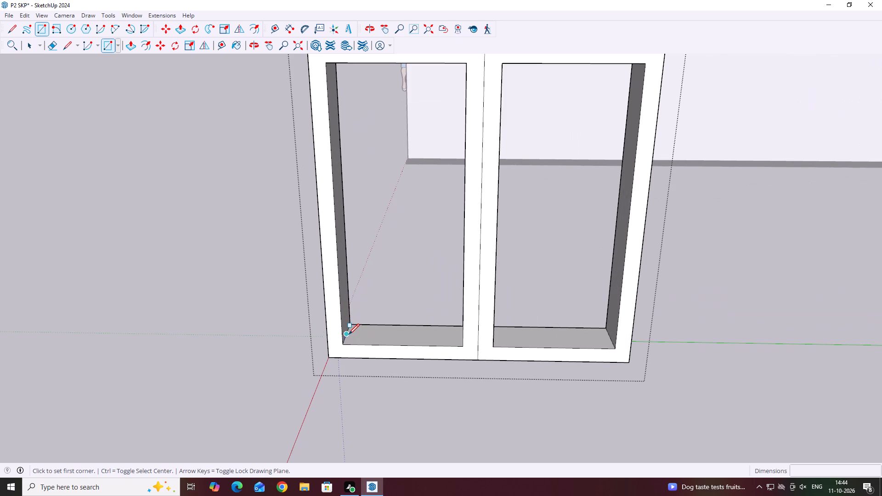
pyautogui.click(349, 334)
pyautogui.scroll(-8, 420, 328)
pyautogui.scroll(2, 442, 266)
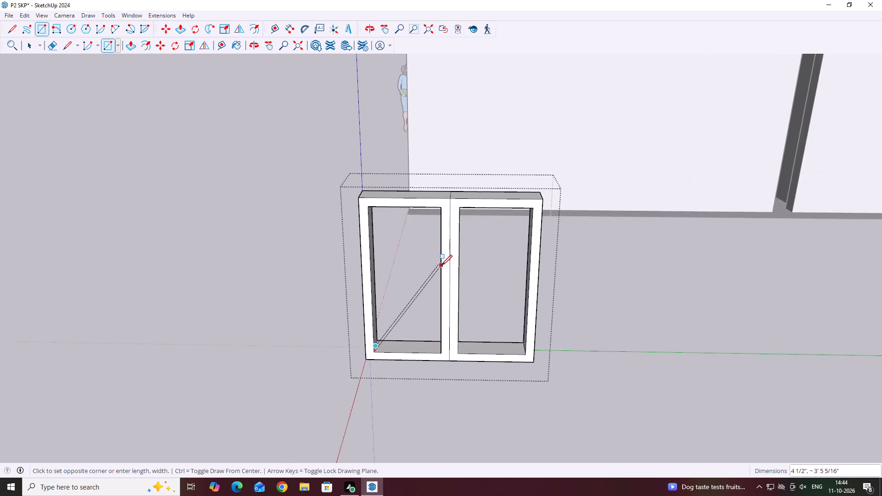
pyautogui.scroll(3, 441, 265)
pyautogui.scroll(6, 435, 198)
pyautogui.moveTo(458, 186); pyautogui.dragTo(501, 189, button='middle')
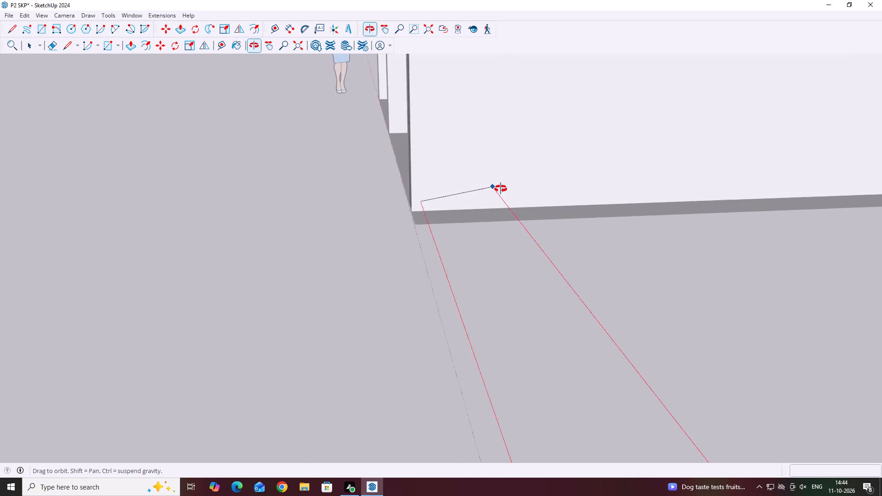
pyautogui.moveTo(501, 189); pyautogui.dragTo(521, 202, button='middle')
pyautogui.scroll(-8, 518, 200)
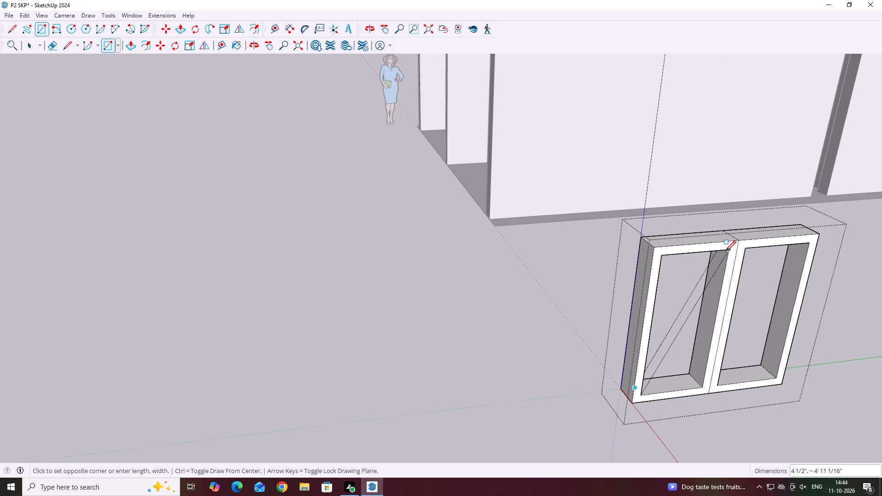
pyautogui.scroll(3, 724, 251)
pyautogui.moveTo(723, 256); pyautogui.dragTo(733, 235, button='middle')
pyautogui.moveTo(714, 257); pyautogui.dragTo(719, 193, button='middle')
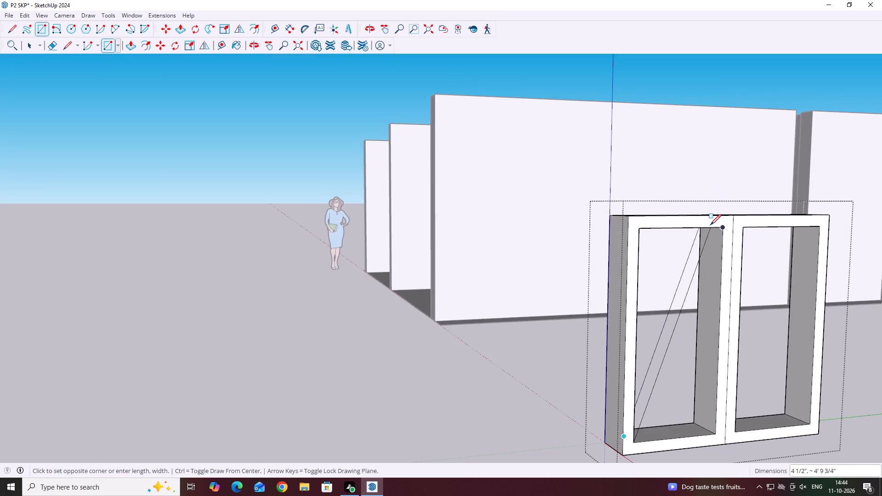
pyautogui.moveTo(706, 242); pyautogui.dragTo(706, 175, button='middle')
pyautogui.scroll(5, 707, 167)
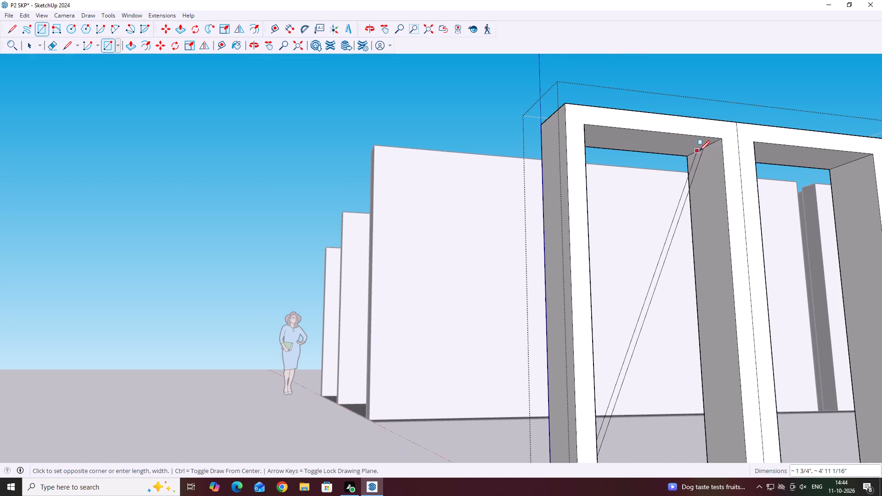
pyautogui.click(705, 149)
pyautogui.scroll(-2, 434, 216)
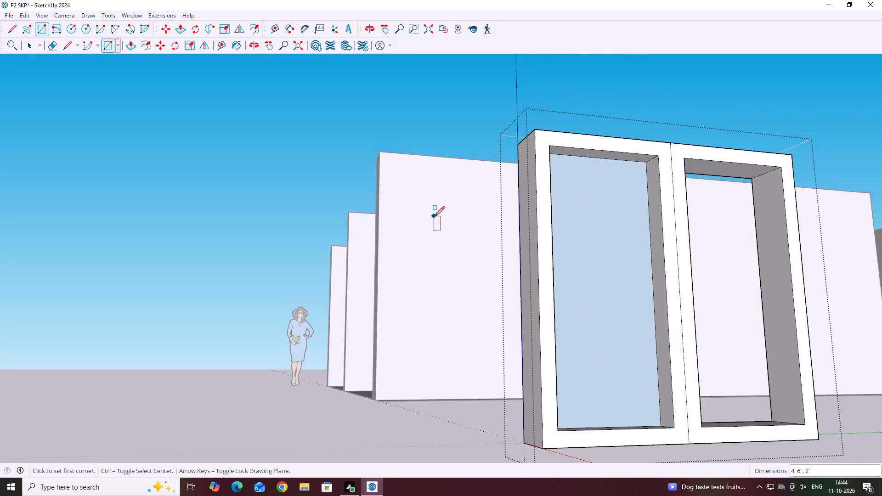
# Reverse the new panel face in the opening beside the blue axis.
pyautogui.scroll(-4, 434, 217)
pyautogui.press('space')
pyautogui.moveTo(549, 267); pyautogui.dragTo(546, 321, button='middle')
pyautogui.click(505, 358)
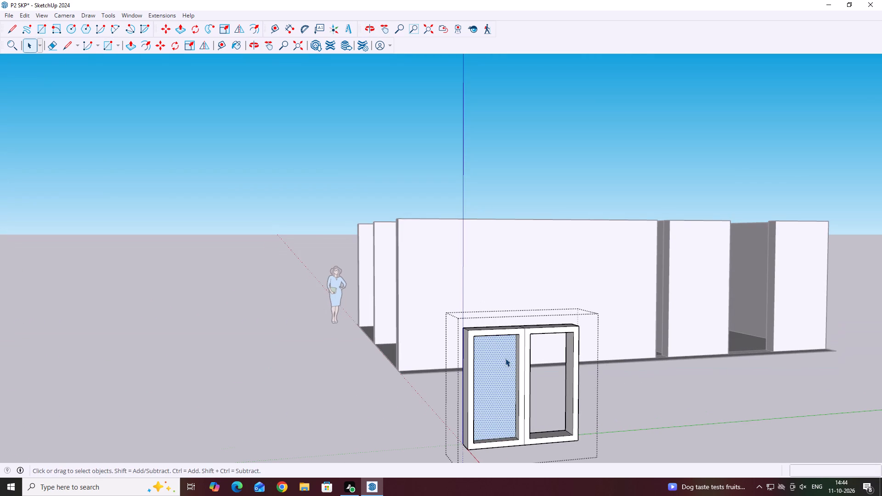
pyautogui.click(503, 358)
pyautogui.rightClick(503, 358)
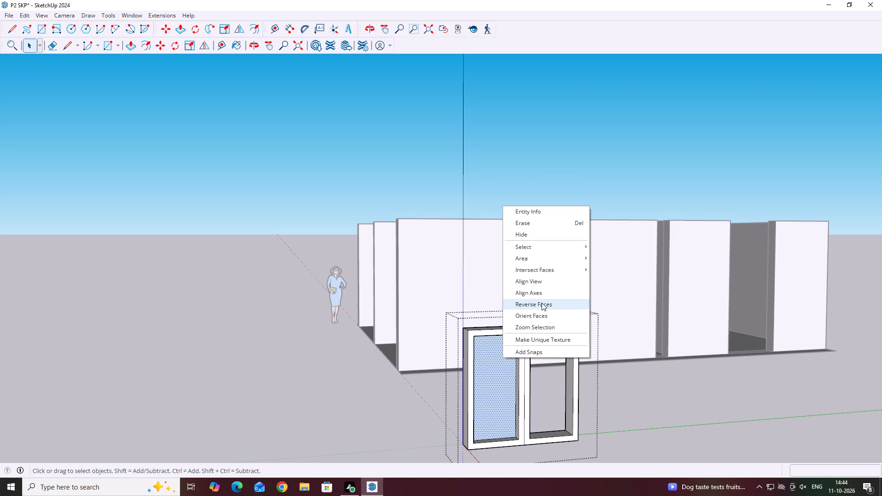
pyautogui.click(542, 303)
# Paint the panel face with Translucent Glass Blue from the Glass and Mirrors materials, then leave the frame's group editing.
pyautogui.scroll(-4, 548, 349)
pyautogui.moveTo(618, 376); pyautogui.dragTo(604, 418, button='middle')
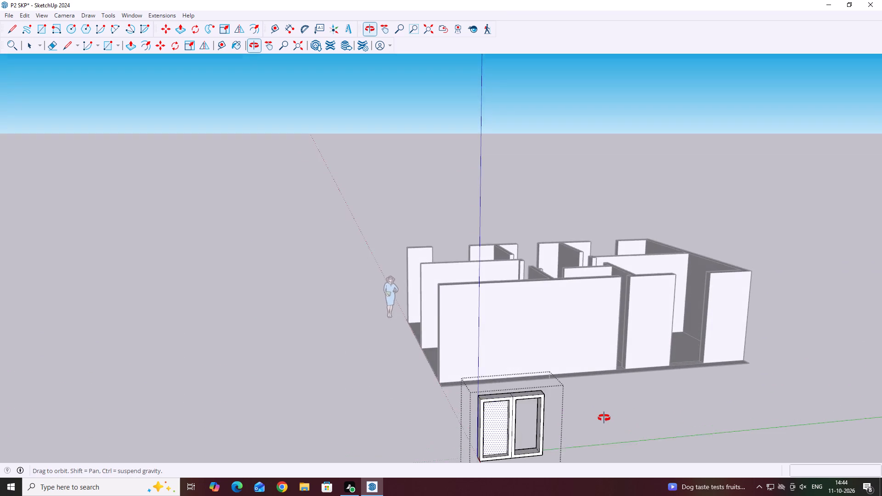
pyautogui.moveTo(604, 418); pyautogui.dragTo(606, 423, button='middle')
pyautogui.press('b')
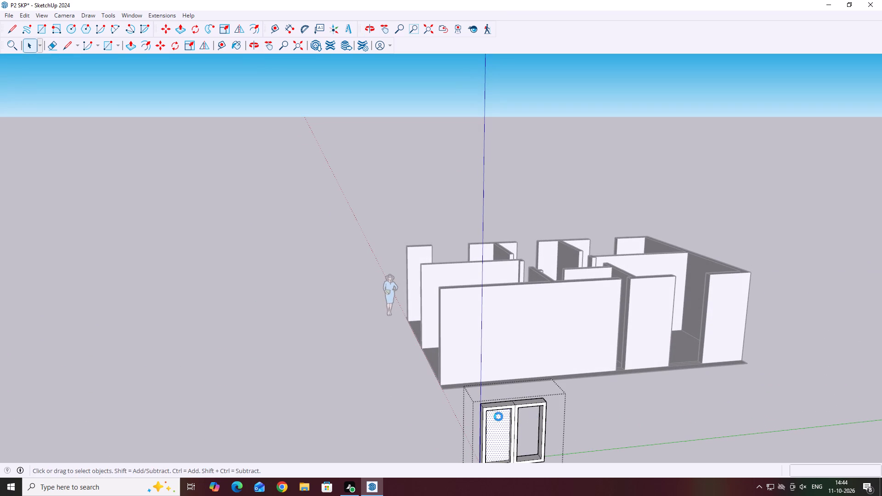
pyautogui.scroll(-10, 607, 331)
pyautogui.scroll(-1, 623, 394)
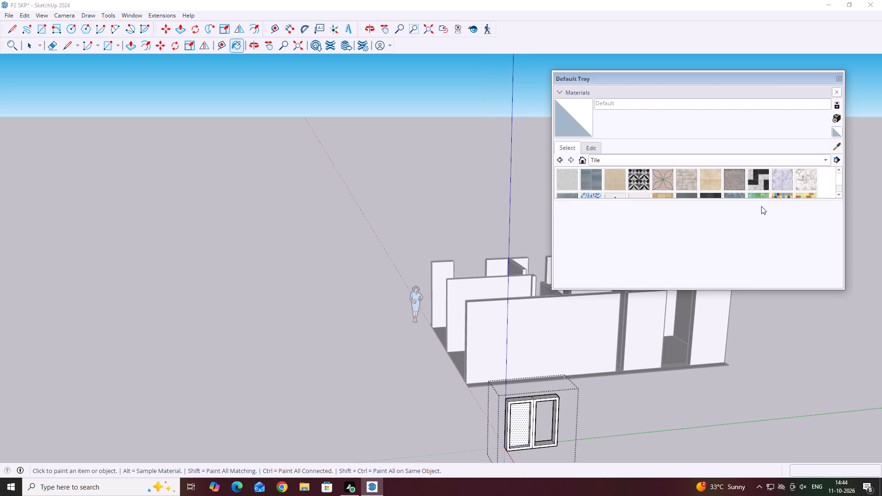
pyautogui.scroll(-3, 724, 177)
pyautogui.click(644, 157)
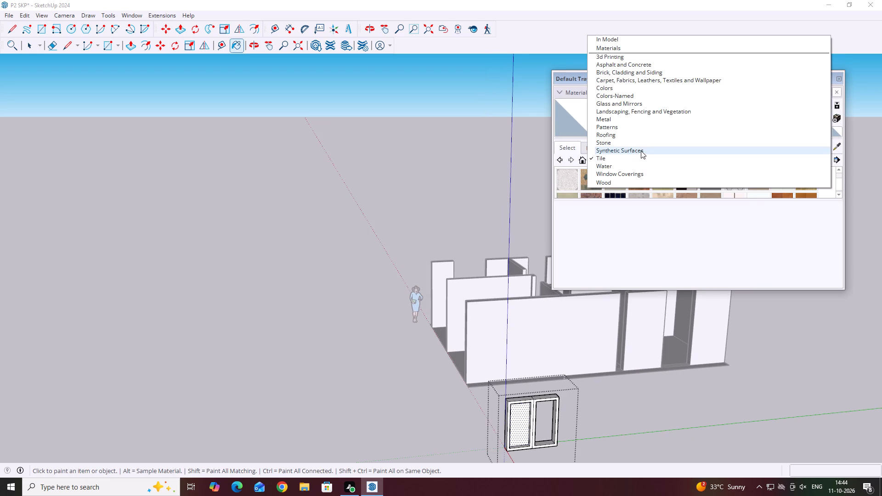
pyautogui.click(633, 104)
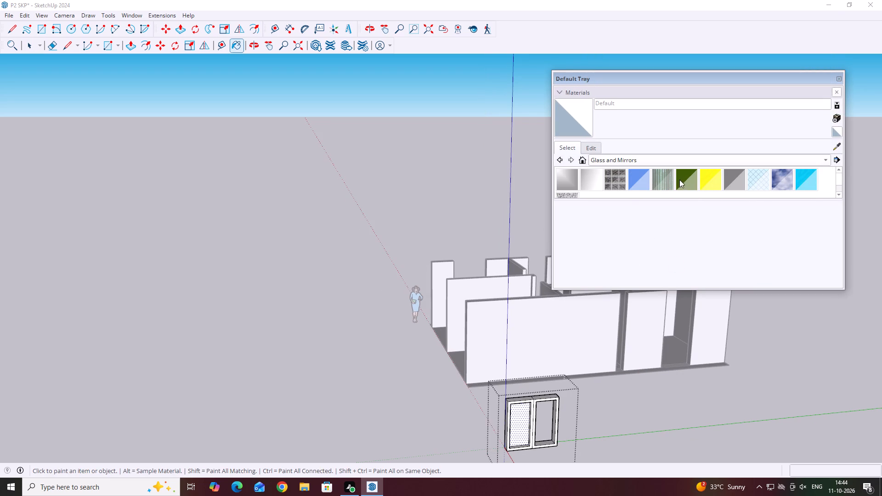
pyautogui.click(640, 182)
pyautogui.click(522, 427)
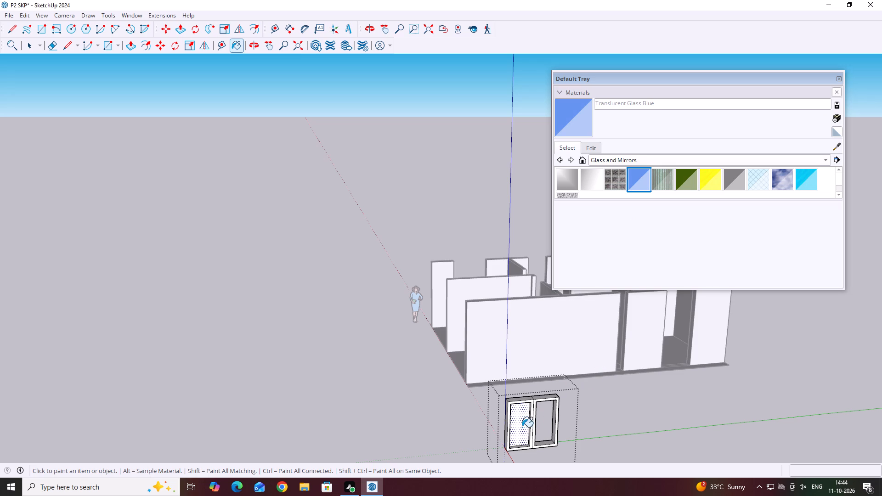
pyautogui.moveTo(533, 431); pyautogui.dragTo(506, 409, button='middle')
pyautogui.press('space')
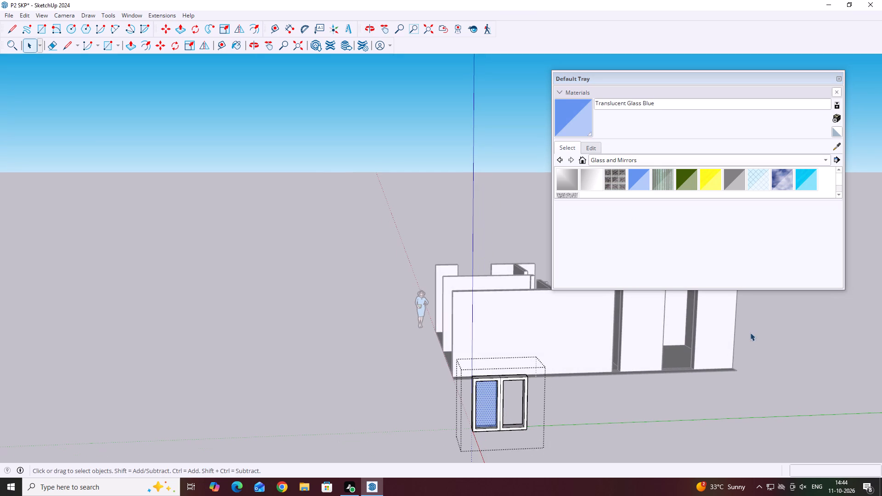
pyautogui.click(839, 78)
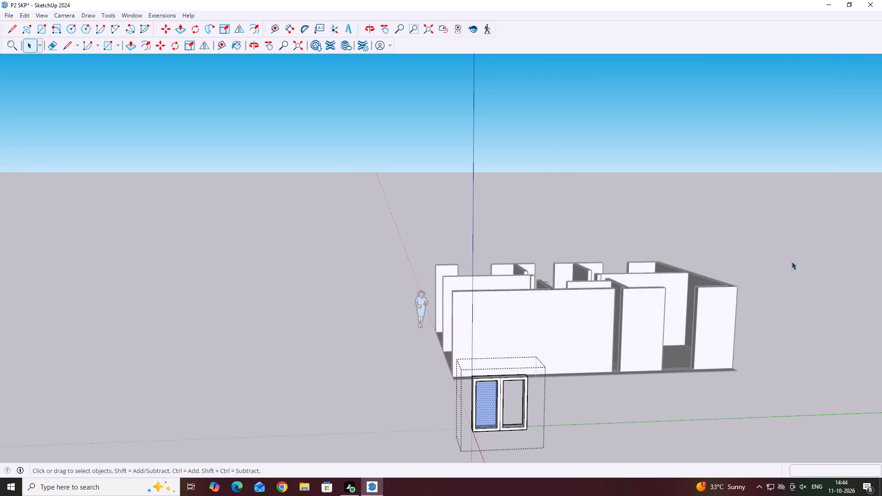
pyautogui.click(583, 397)
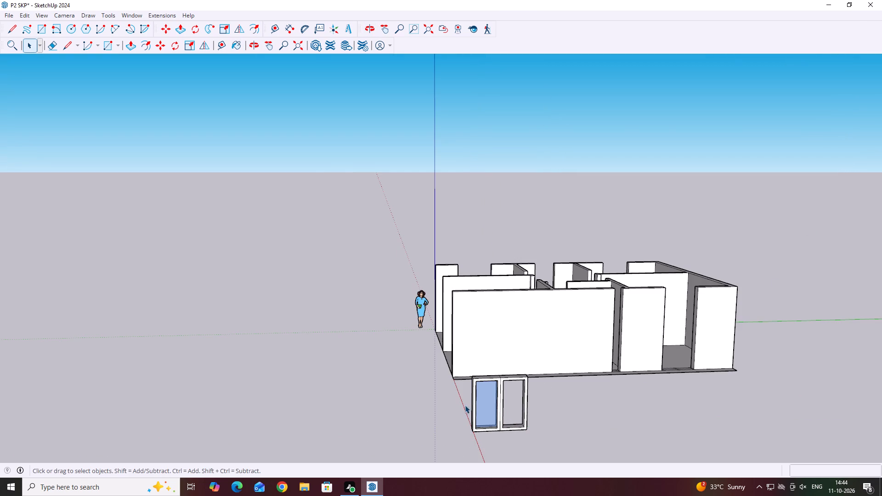
# Copy the blue glass pane inside the window group into the empty opening, matching the openings' lower corners, and leave group editing.
pyautogui.moveTo(491, 403); pyautogui.dragTo(515, 355, button='middle')
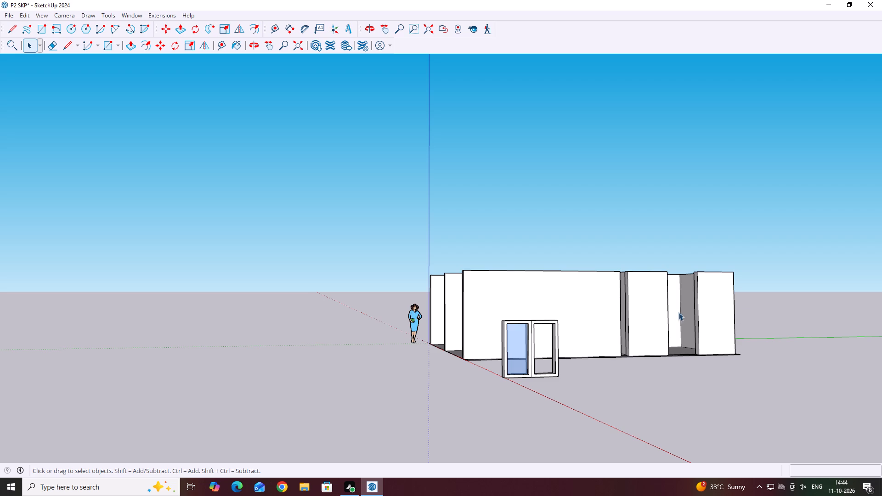
pyautogui.moveTo(475, 372); pyautogui.dragTo(459, 378, button='middle')
pyautogui.moveTo(526, 366); pyautogui.dragTo(503, 380, button='middle')
pyautogui.scroll(3, 475, 378)
pyautogui.tripleClick(475, 378)
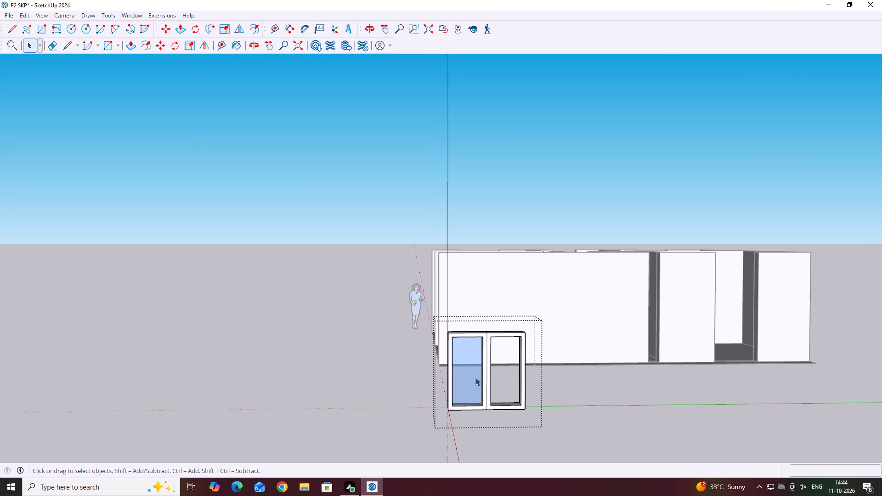
pyautogui.scroll(4, 469, 388)
pyautogui.click(478, 384)
pyautogui.scroll(8, 475, 397)
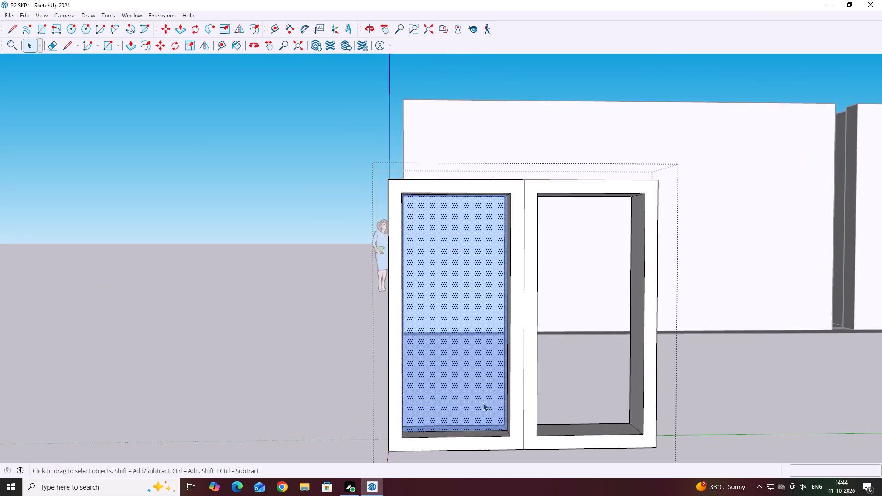
pyautogui.press('m')
pyautogui.scroll(4, 425, 440)
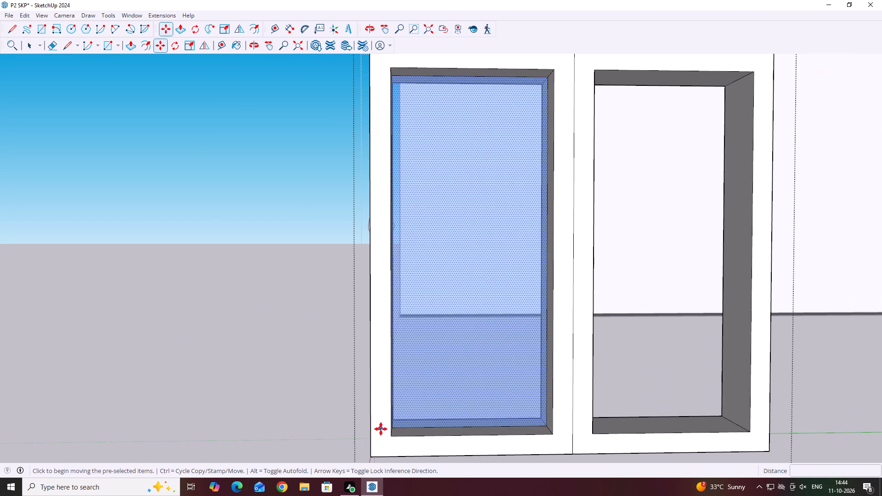
pyautogui.click(393, 438)
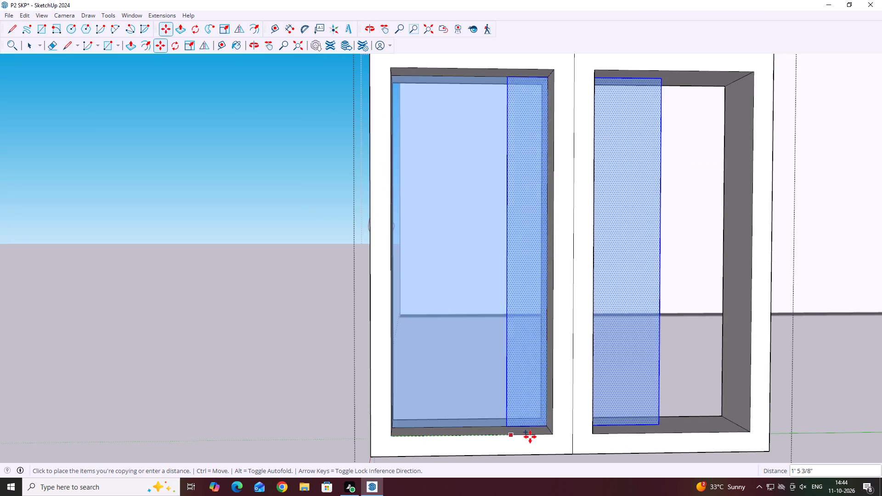
pyautogui.click(595, 434)
pyautogui.press('space')
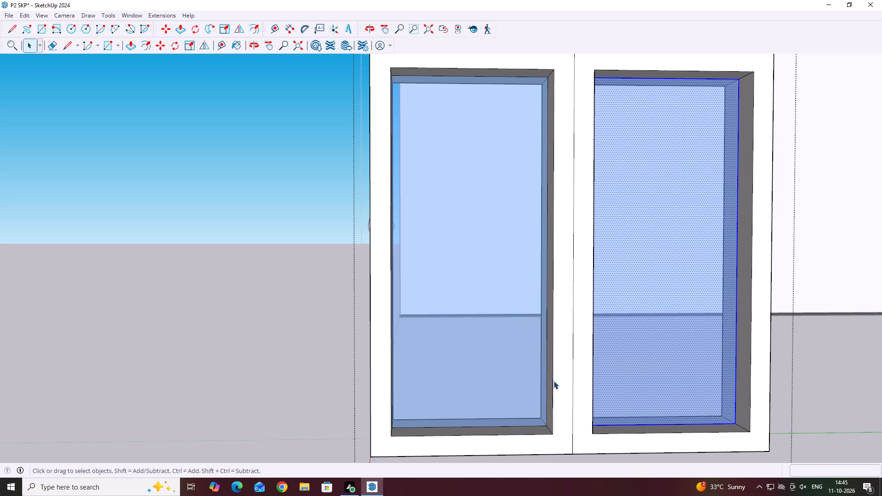
pyautogui.scroll(-5, 579, 366)
pyautogui.click(804, 384)
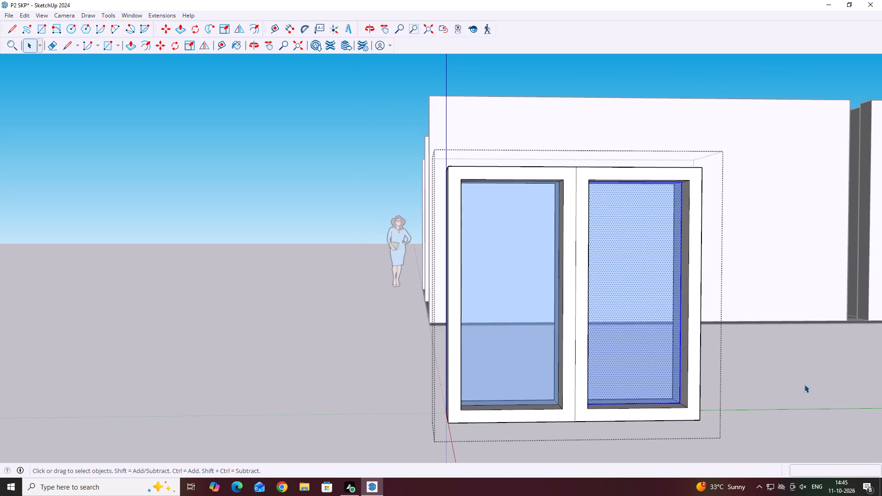
# Move the whole window from its upper corner to the wall opening nearest the origin along the green axis.
pyautogui.scroll(-5, 617, 345)
pyautogui.moveTo(659, 311); pyautogui.dragTo(645, 343, button='middle')
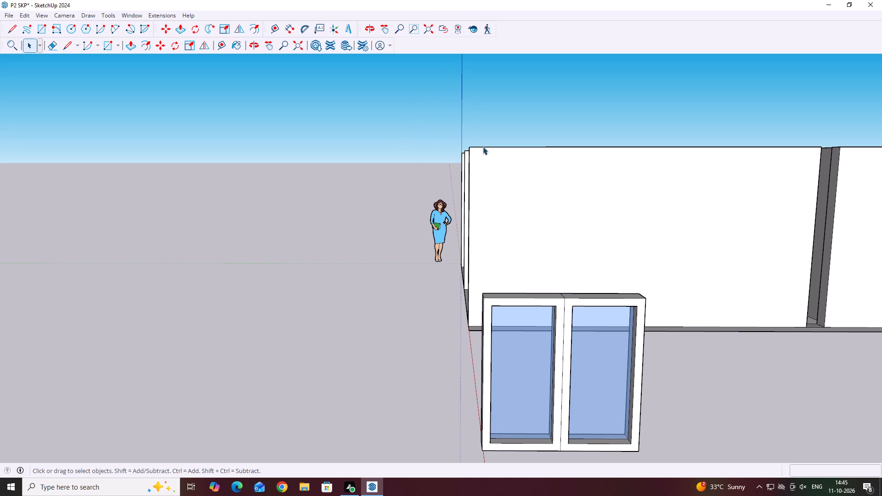
pyautogui.moveTo(573, 373); pyautogui.dragTo(556, 350, button='middle')
pyautogui.scroll(-2, 556, 350)
pyautogui.click(552, 338)
pyautogui.scroll(-4, 494, 337)
pyautogui.moveTo(502, 362); pyautogui.dragTo(526, 377, button='middle')
pyautogui.press('m')
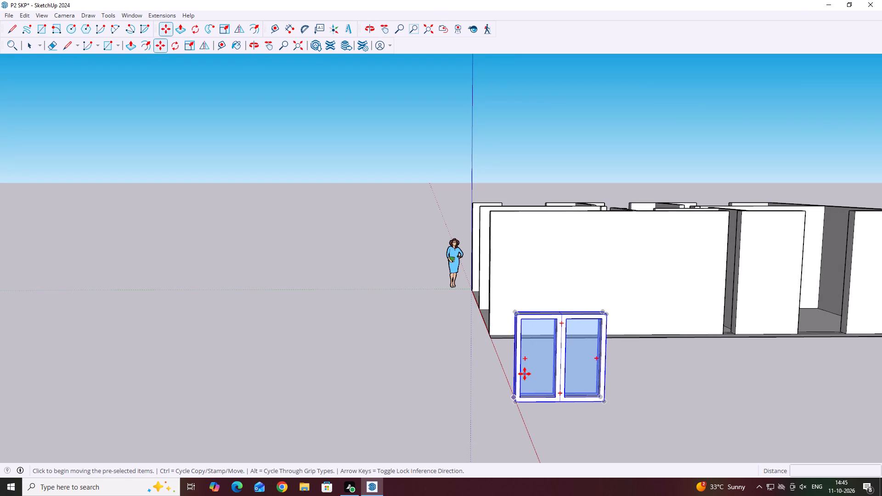
pyautogui.click(518, 315)
pyautogui.scroll(-2, 535, 339)
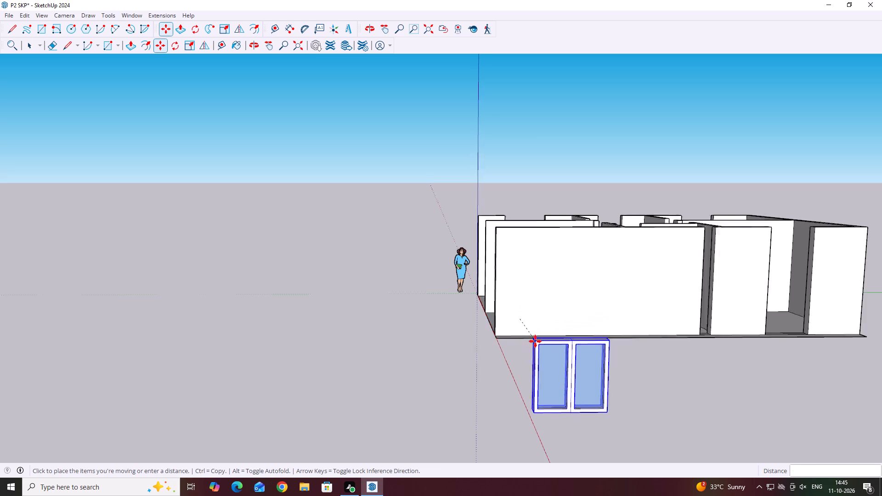
pyautogui.scroll(-7, 535, 341)
pyautogui.moveTo(307, 348); pyautogui.dragTo(558, 395, button='middle')
pyautogui.scroll(-1, 620, 385)
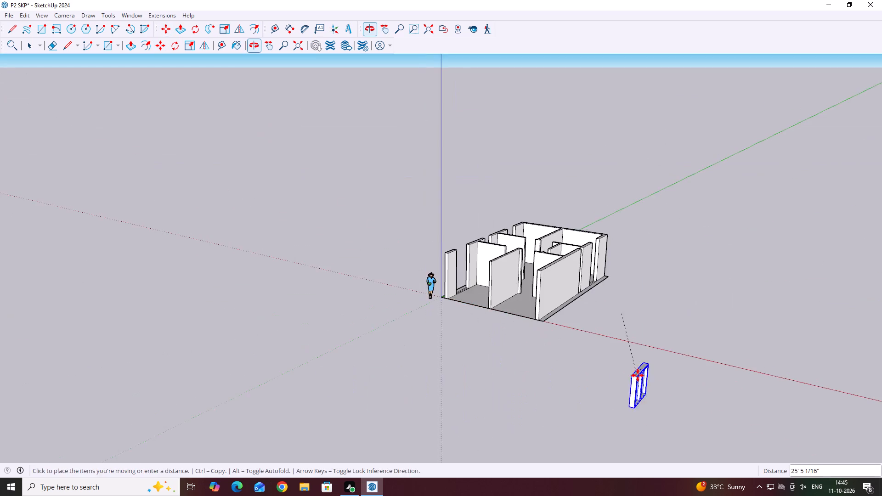
pyautogui.moveTo(261, 323); pyautogui.dragTo(509, 368, button='middle')
pyautogui.moveTo(289, 323); pyautogui.dragTo(471, 352, button='middle')
pyautogui.scroll(6, 498, 220)
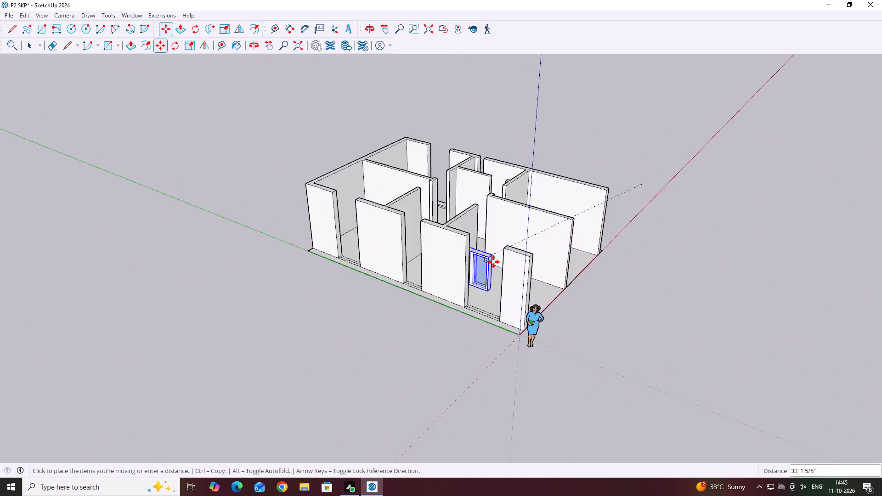
pyautogui.scroll(2, 493, 262)
pyautogui.click(507, 259)
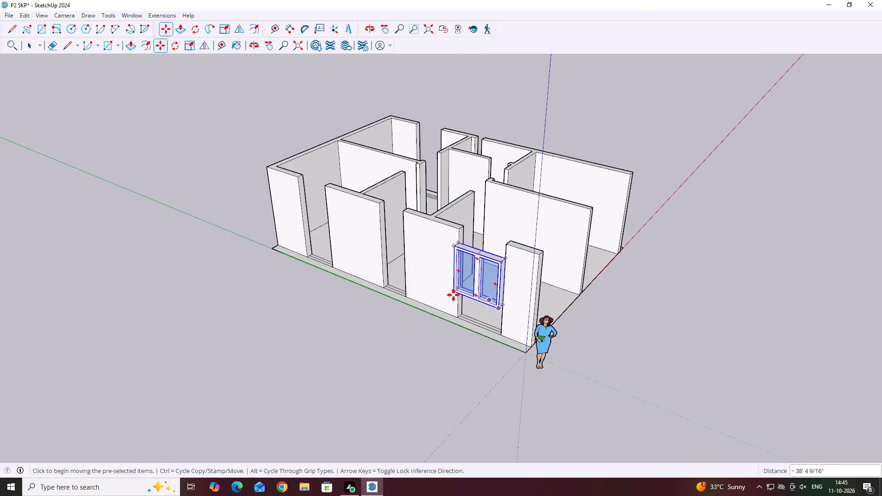
pyautogui.press('space')
# Move the window by its upper front corner onto the vertical edge of the end wall, fitting it between the opening's sides.
pyautogui.moveTo(498, 293); pyautogui.dragTo(524, 328, button='middle')
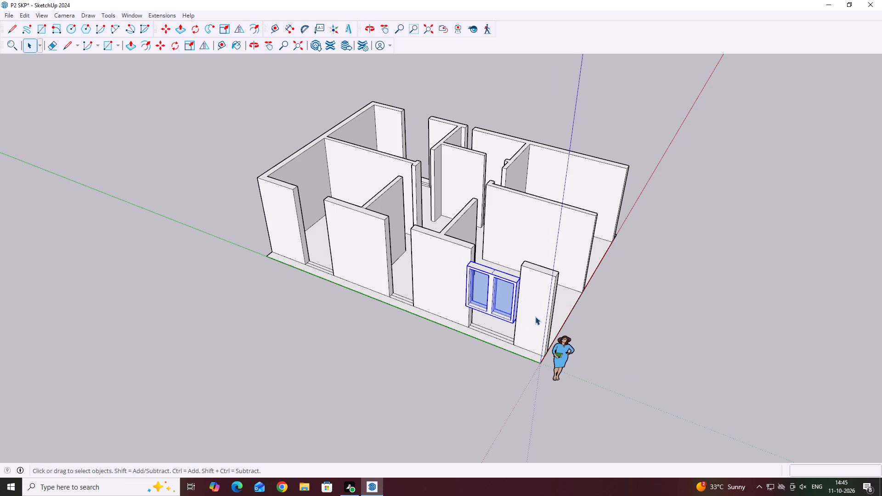
pyautogui.scroll(2, 516, 287)
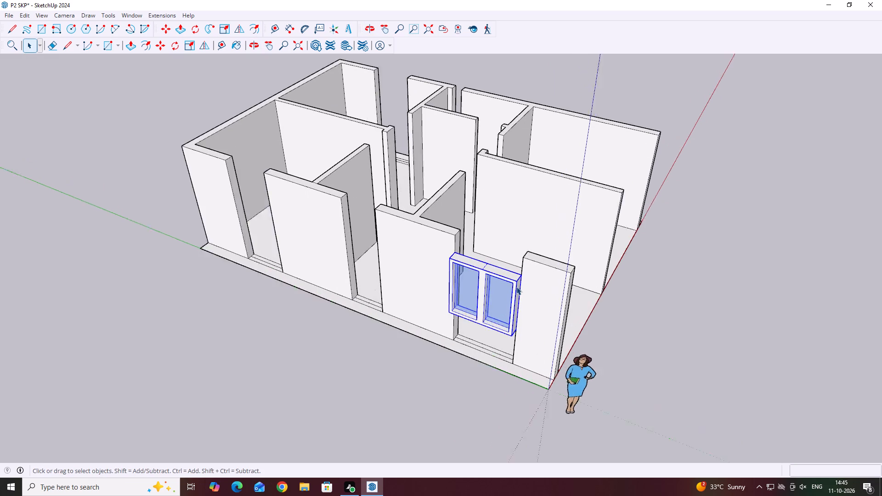
pyautogui.scroll(9, 516, 287)
pyautogui.moveTo(568, 307); pyautogui.dragTo(591, 312, button='middle')
pyautogui.press('m')
pyautogui.scroll(4, 540, 293)
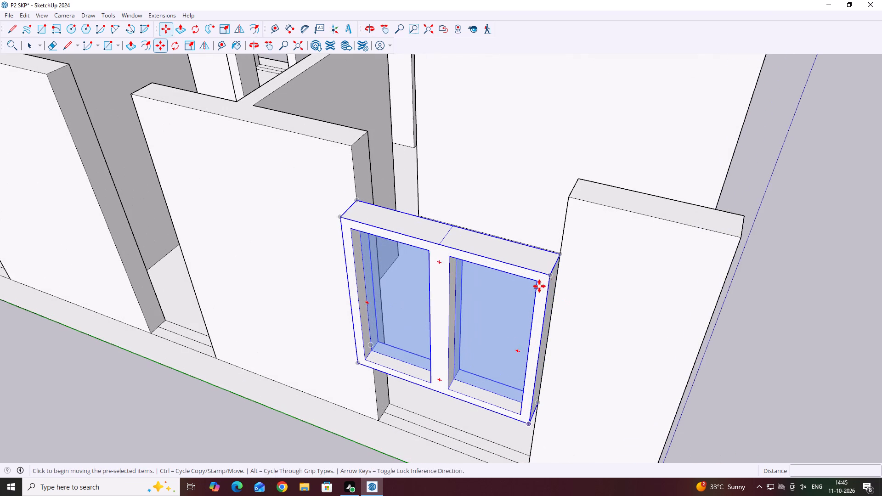
pyautogui.click(551, 276)
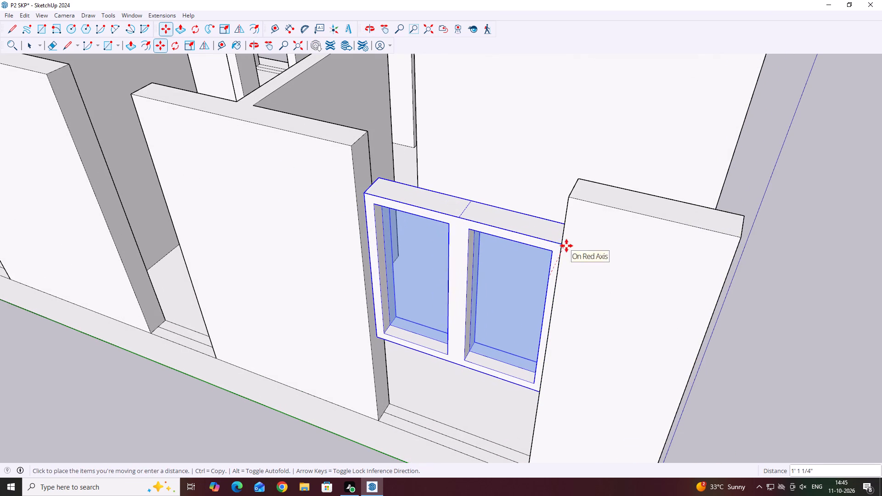
pyautogui.click(562, 248)
pyautogui.moveTo(616, 322); pyautogui.dragTo(533, 331, button='middle')
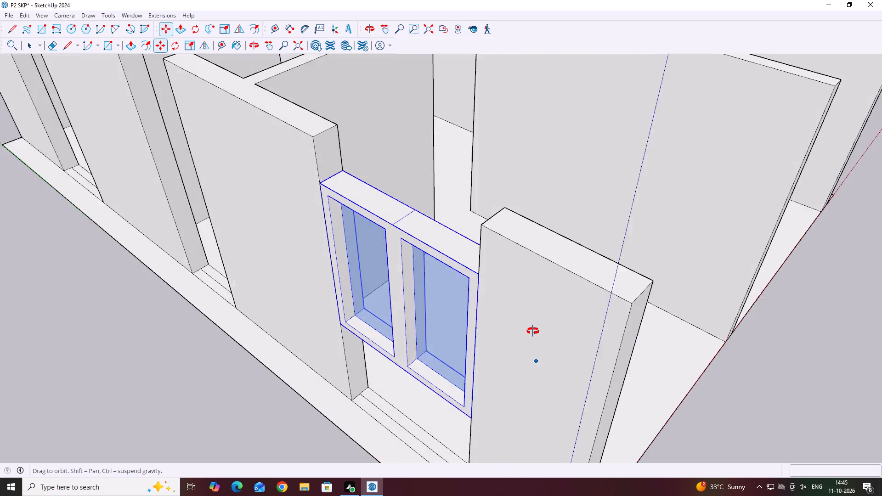
pyautogui.moveTo(533, 331); pyautogui.dragTo(524, 331, button='middle')
pyautogui.moveTo(511, 338); pyautogui.dragTo(501, 345, button='middle')
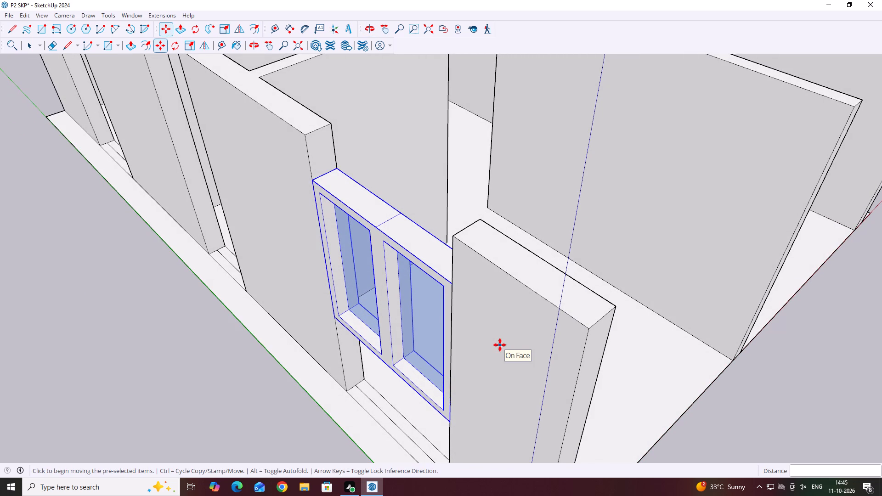
pyautogui.press('space')
# Divide the wall's end face above the window with a 9" line across its thickness, 1' below the wall's top.
pyautogui.moveTo(360, 220); pyautogui.dragTo(346, 262, button='middle')
pyautogui.press('l')
pyautogui.scroll(2, 294, 237)
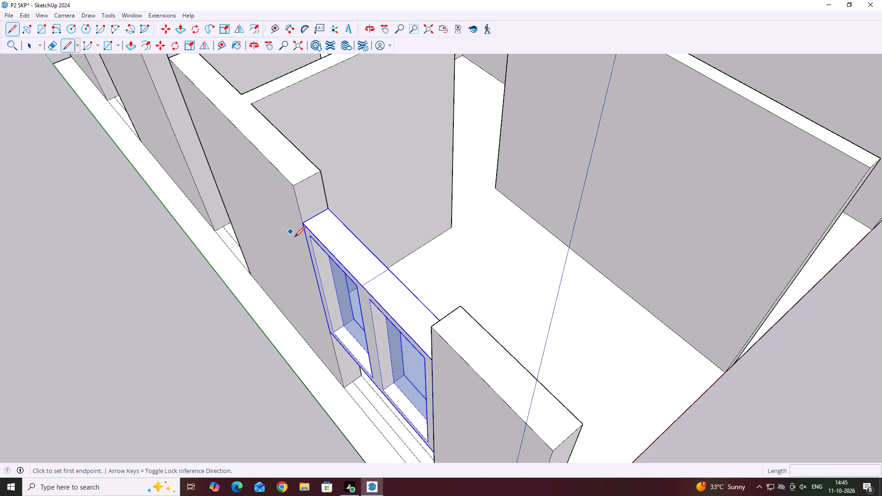
pyautogui.scroll(9, 294, 237)
pyautogui.click(301, 219)
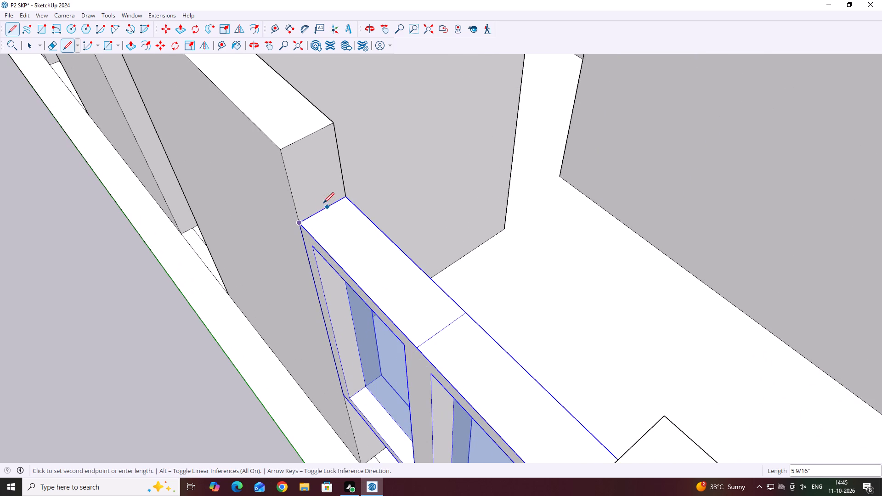
pyautogui.press('Escape')
pyautogui.press('l')
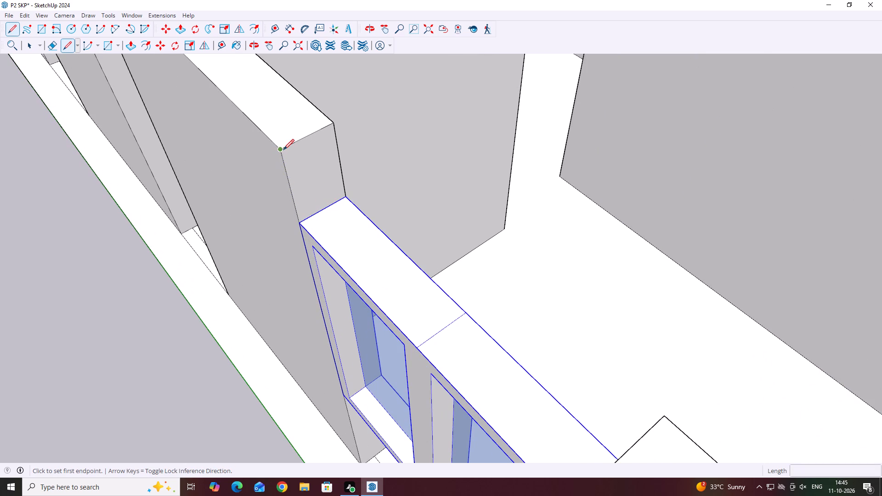
pyautogui.click(283, 150)
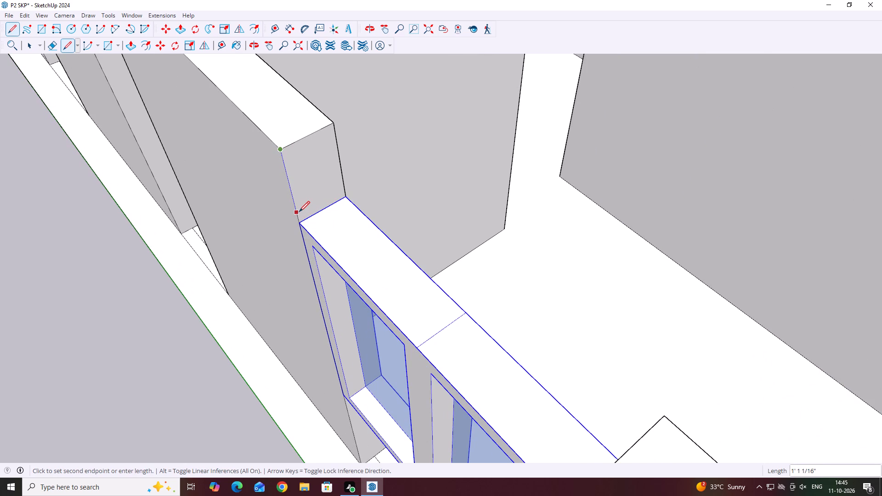
pyautogui.write("1'")
pyautogui.press('Return')
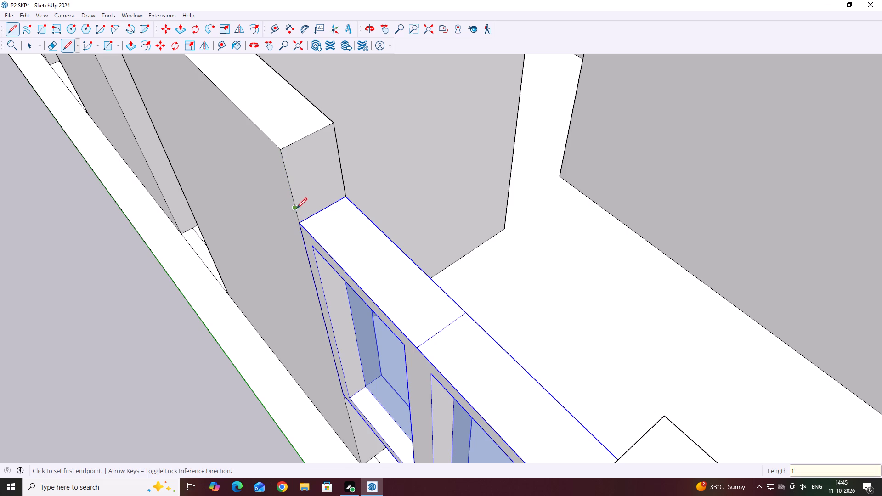
pyautogui.click(295, 205)
pyautogui.click(343, 180)
pyautogui.press('space')
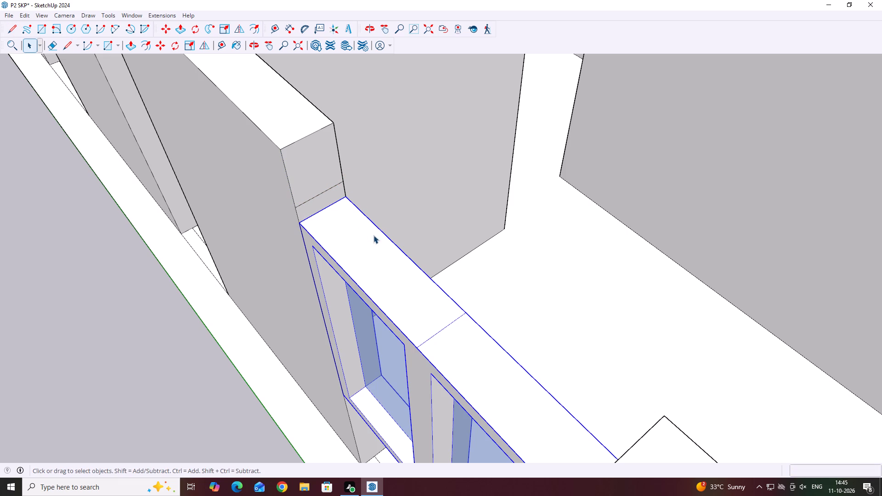
# Push/Pull the 1' high upper end face across the opening to the facing wall, forming a lintel over the window.
pyautogui.click(310, 168)
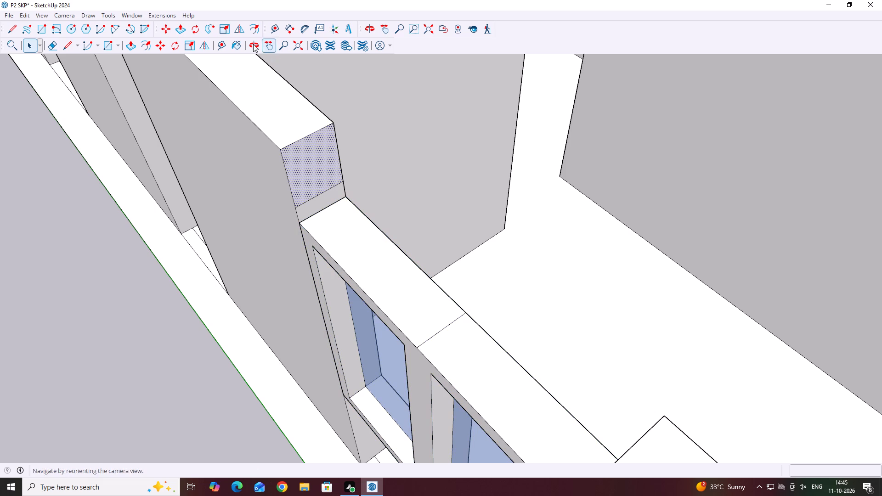
pyautogui.click(178, 29)
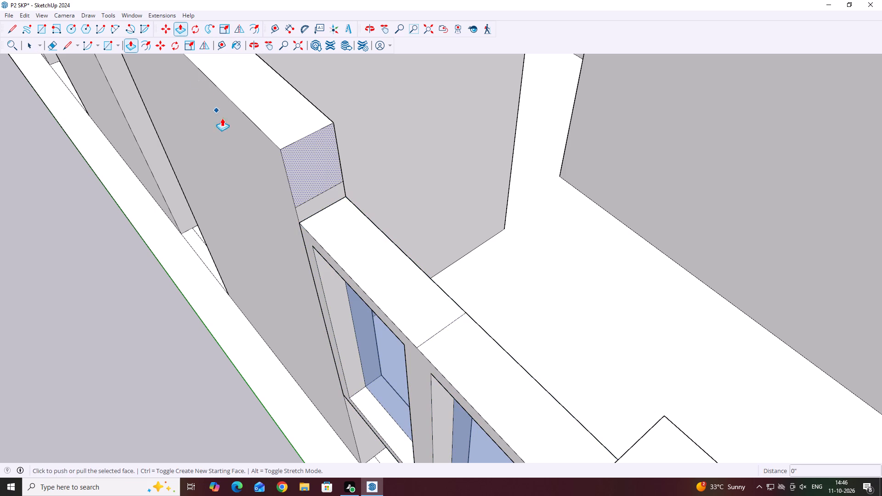
pyautogui.click(319, 169)
pyautogui.scroll(-14, 419, 310)
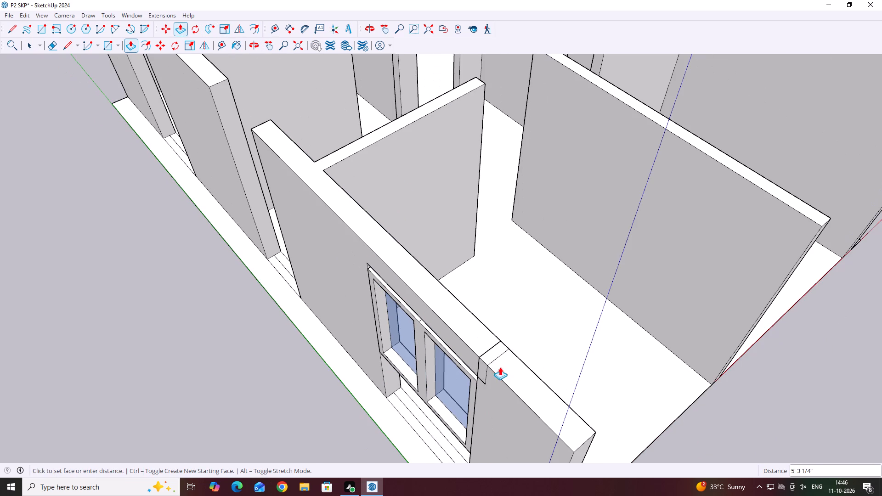
pyautogui.click(494, 350)
pyautogui.moveTo(378, 365); pyautogui.dragTo(517, 311, button='middle')
pyautogui.scroll(-1, 515, 431)
pyautogui.press('space')
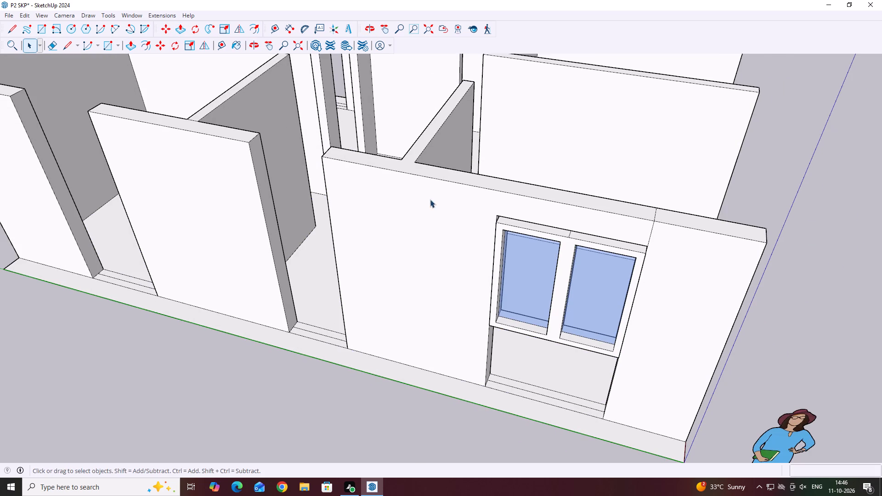
# Move the window by its upper front corner to the lintel's lower outer corner, flush with the wall's outer face.
pyautogui.scroll(-1, 438, 184)
pyautogui.moveTo(537, 248); pyautogui.dragTo(509, 296, button='middle')
pyautogui.scroll(2, 516, 310)
pyautogui.moveTo(525, 303); pyautogui.dragTo(563, 285, button='middle')
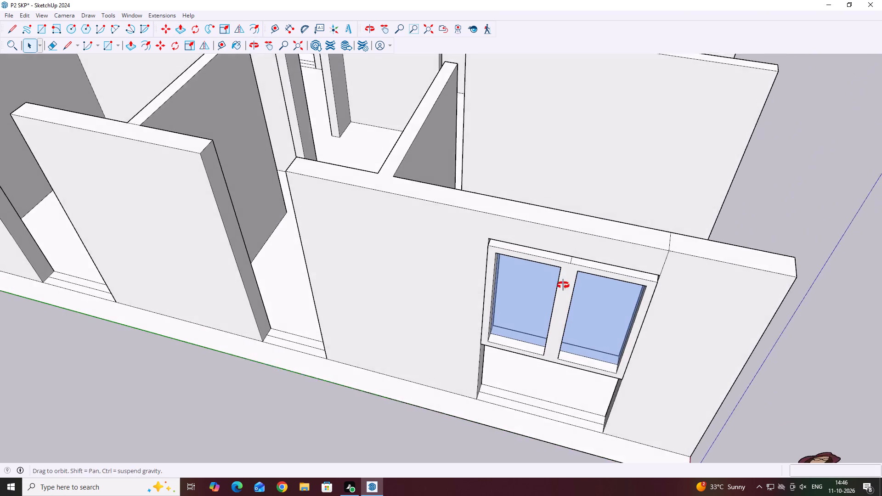
pyautogui.moveTo(563, 285); pyautogui.dragTo(563, 284, button='middle')
pyautogui.scroll(3, 563, 282)
pyautogui.click(565, 264)
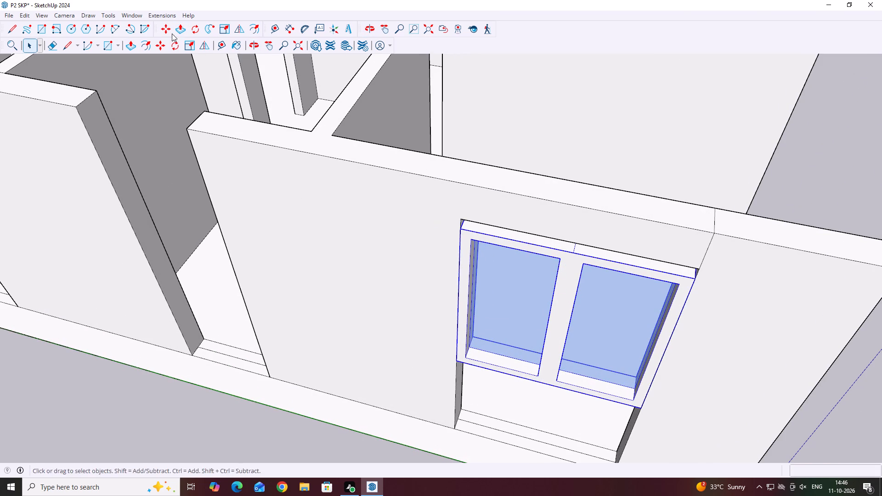
pyautogui.click(164, 40)
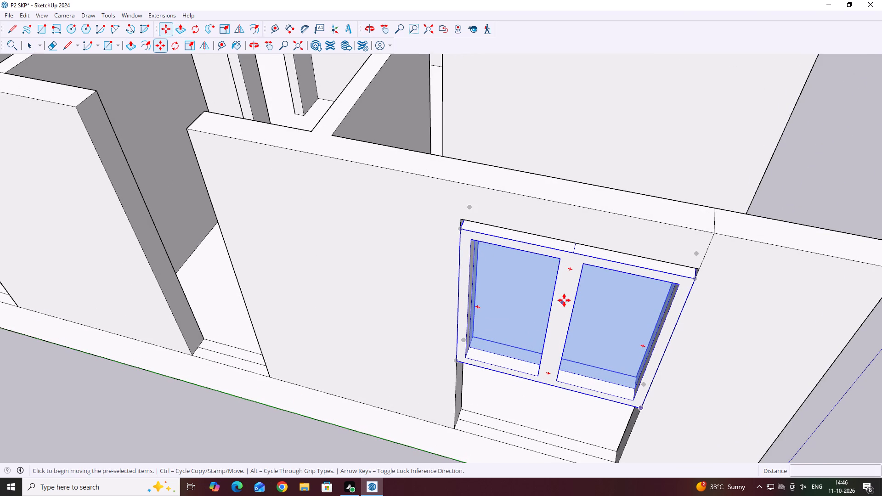
pyautogui.scroll(10, 696, 254)
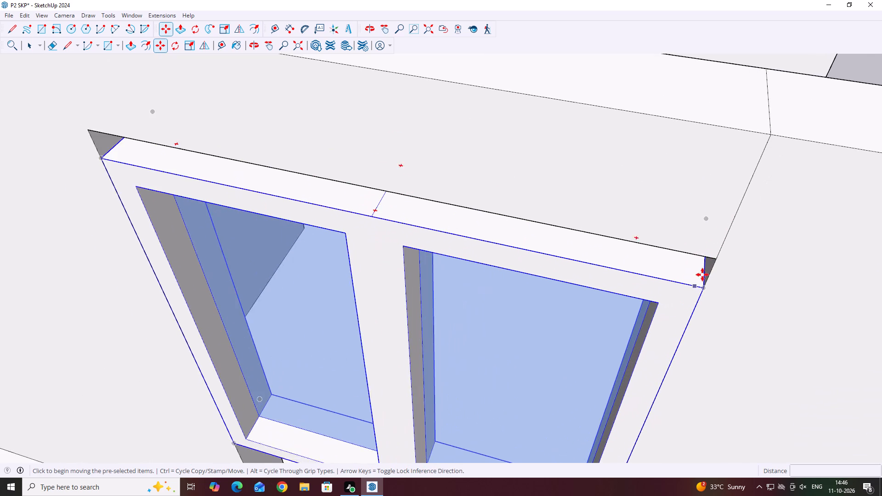
pyautogui.scroll(6, 702, 275)
pyautogui.click(706, 292)
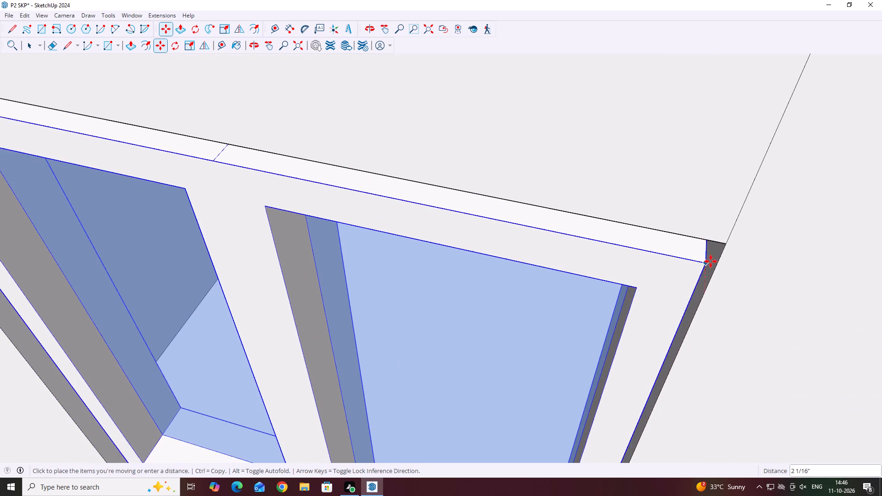
pyautogui.click(724, 242)
pyautogui.scroll(-14, 511, 332)
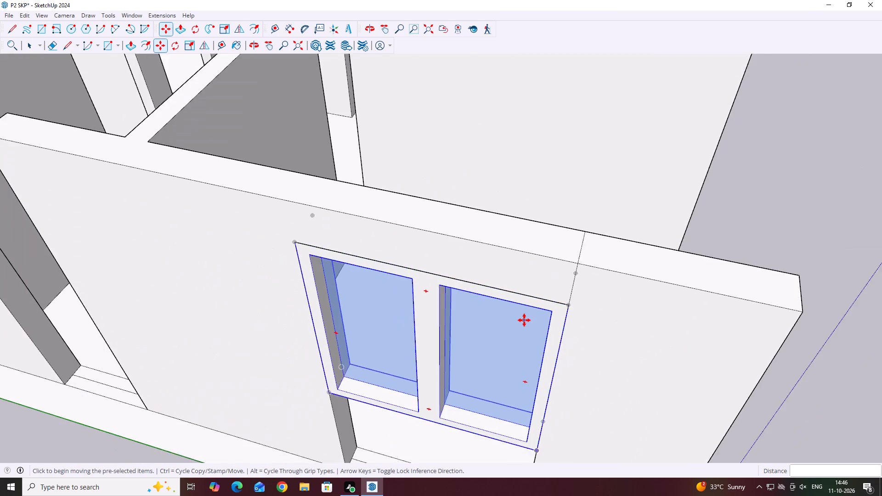
pyautogui.scroll(-4, 524, 320)
pyautogui.moveTo(687, 299); pyautogui.dragTo(258, 279, button='middle')
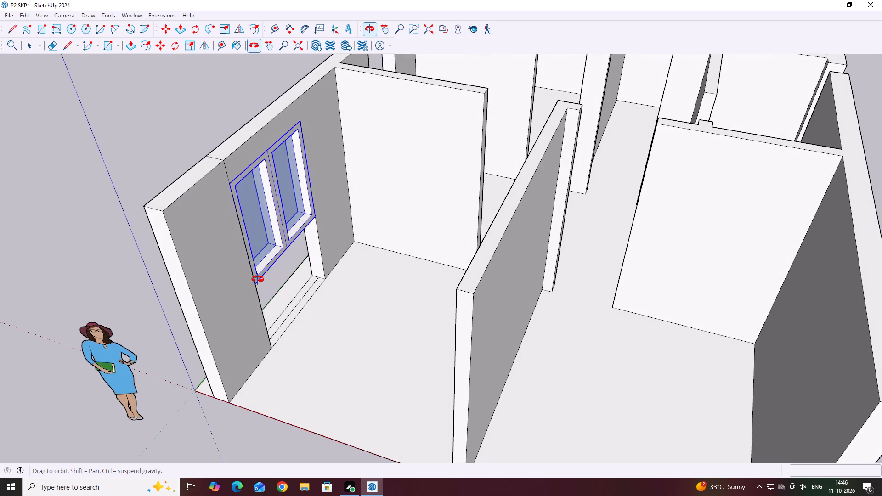
pyautogui.moveTo(258, 279); pyautogui.dragTo(259, 279, button='middle')
pyautogui.press('space')
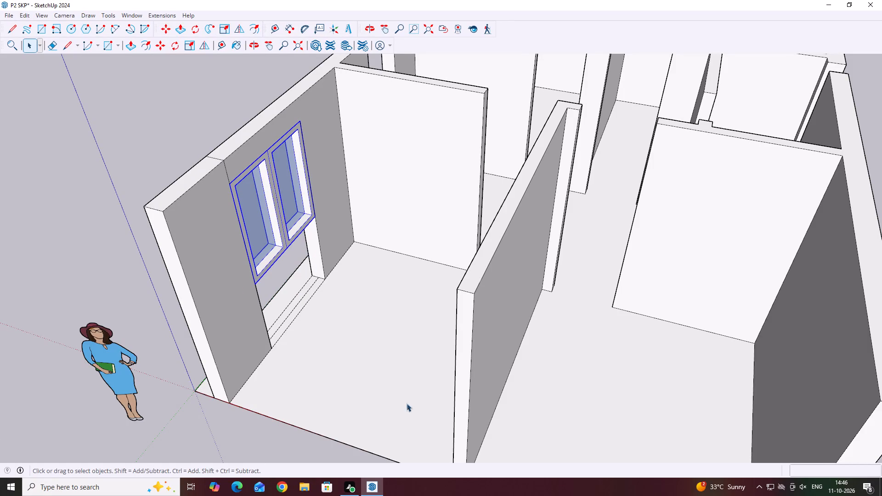
# Delete the lengthwise line dividing the threshold strip in the opening below the window.
pyautogui.moveTo(221, 287); pyautogui.dragTo(459, 253, button='middle')
pyautogui.scroll(-3, 305, 434)
pyautogui.moveTo(229, 408); pyautogui.dragTo(385, 390, button='middle')
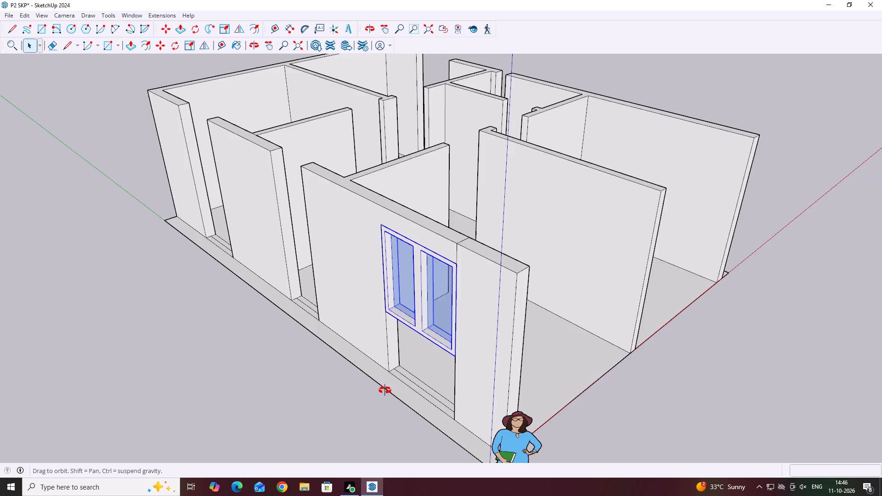
pyautogui.moveTo(385, 390); pyautogui.dragTo(482, 321, button='middle')
pyautogui.click(456, 418)
pyautogui.moveTo(639, 293); pyautogui.dragTo(650, 370, button='middle')
pyautogui.scroll(5, 603, 346)
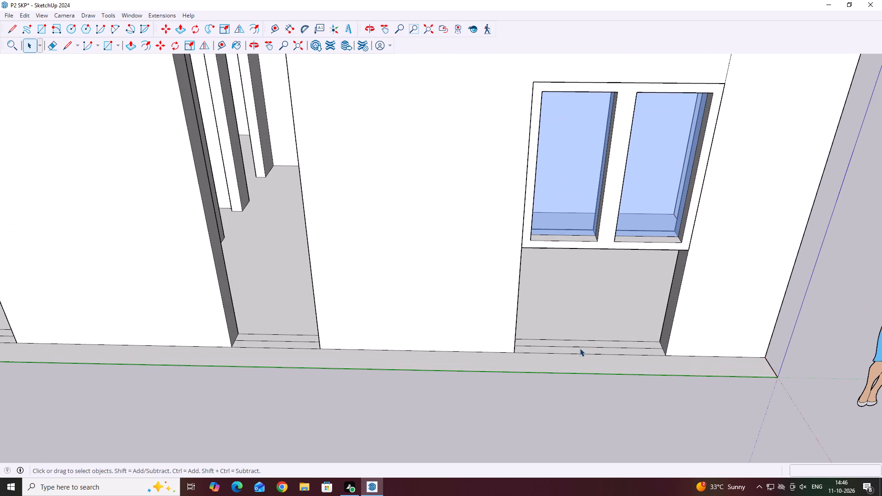
pyautogui.click(580, 348)
pyautogui.press('Delete')
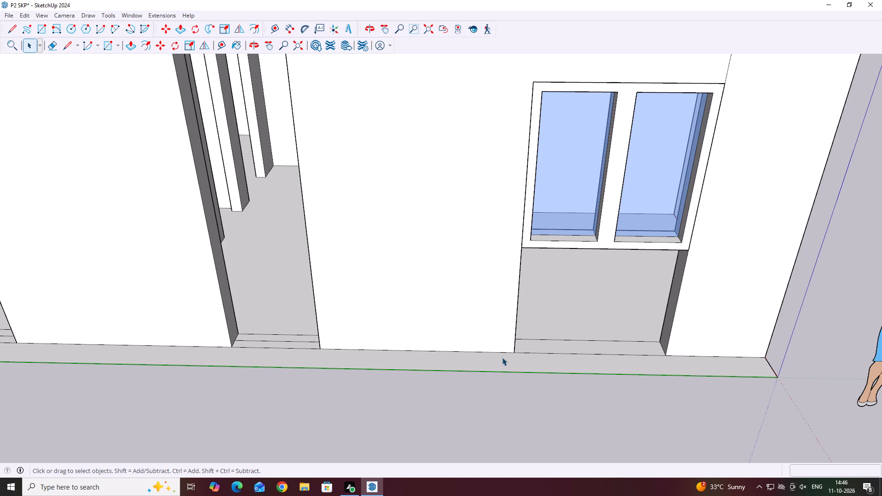
# Push/Pull the threshold face below the window up 4' to the underside of the window frame.
pyautogui.scroll(3, 572, 342)
pyautogui.click(580, 348)
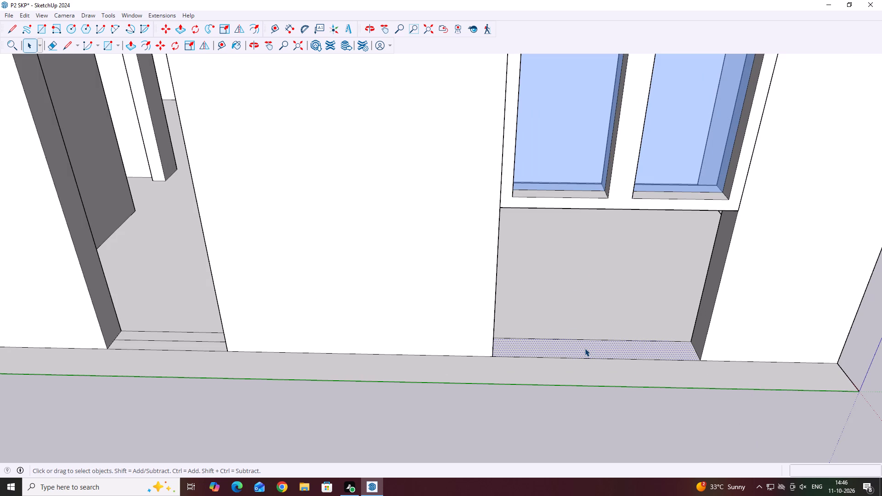
pyautogui.press('p')
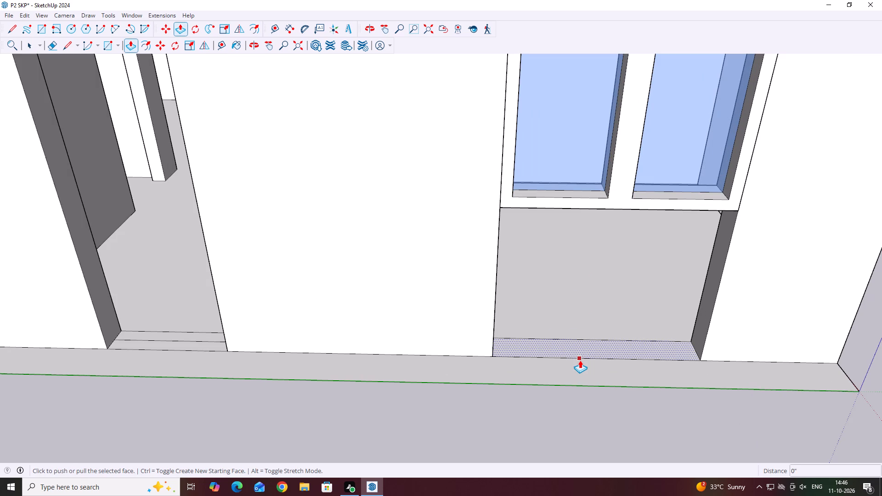
pyautogui.click(592, 344)
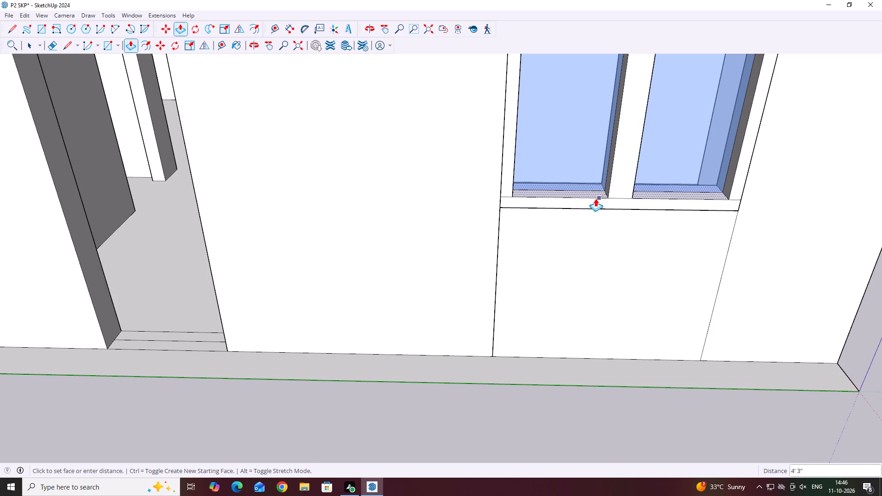
pyautogui.click(515, 206)
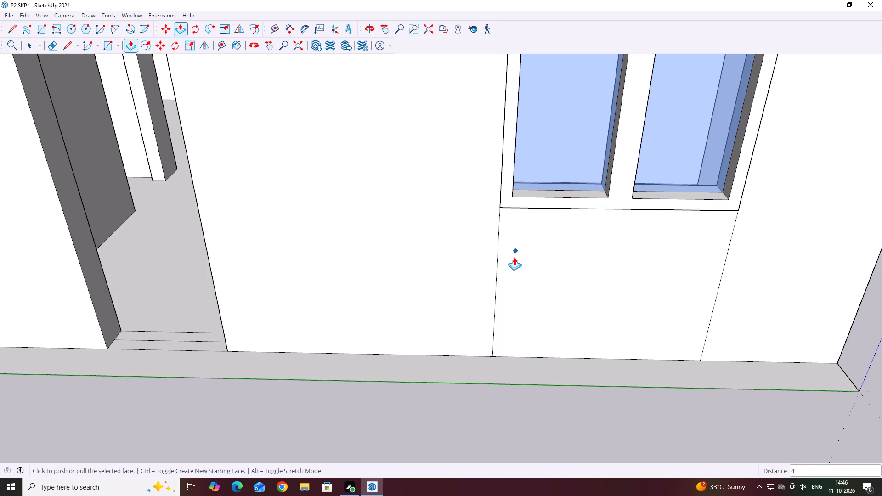
pyautogui.press('space')
pyautogui.click(533, 417)
# Delete the two vertical seam lines below the window on the wall's outer face.
pyautogui.scroll(1, 491, 331)
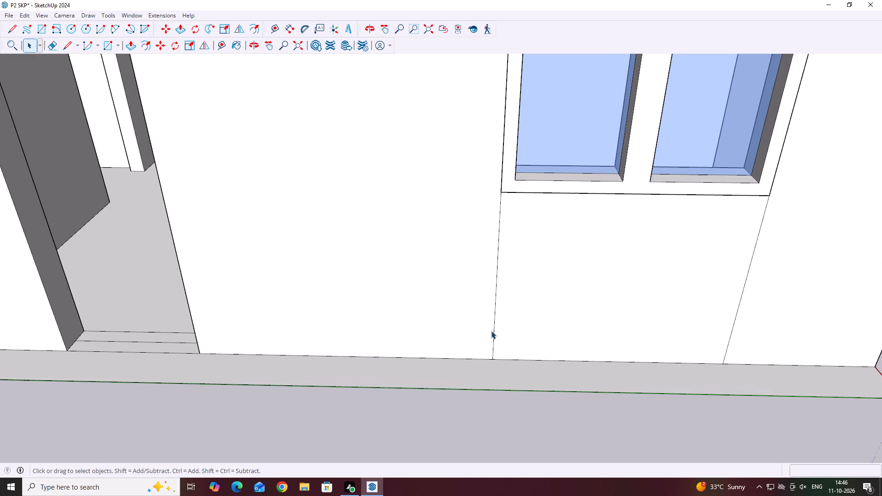
pyautogui.moveTo(491, 336); pyautogui.dragTo(488, 369, button='middle')
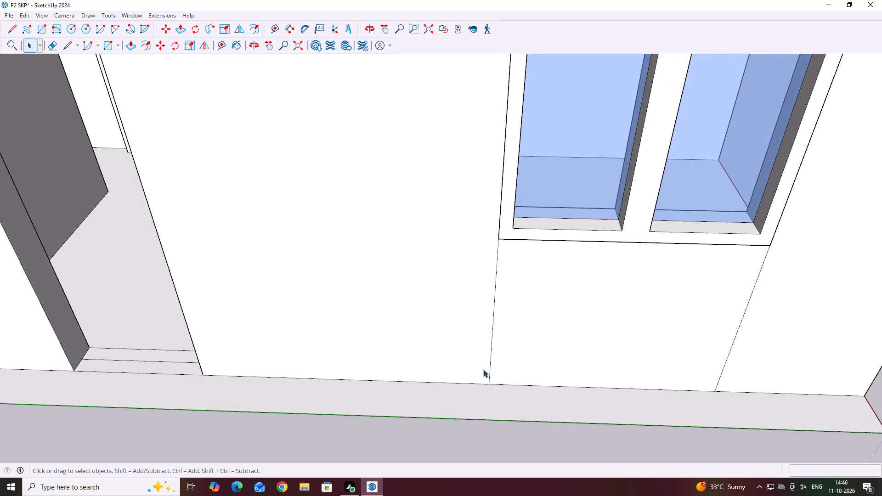
pyautogui.moveTo(498, 346); pyautogui.dragTo(499, 351, button='middle')
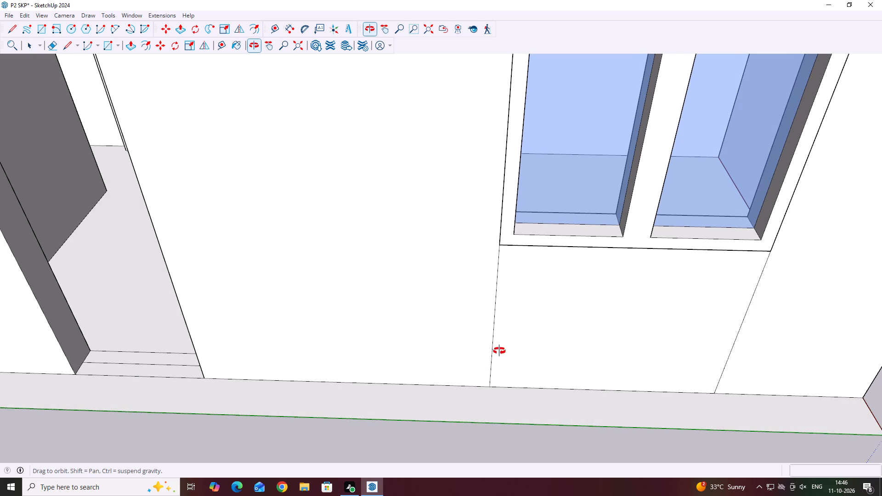
pyautogui.moveTo(499, 351); pyautogui.dragTo(499, 351, button='middle')
pyautogui.scroll(3, 494, 342)
pyautogui.click(492, 342)
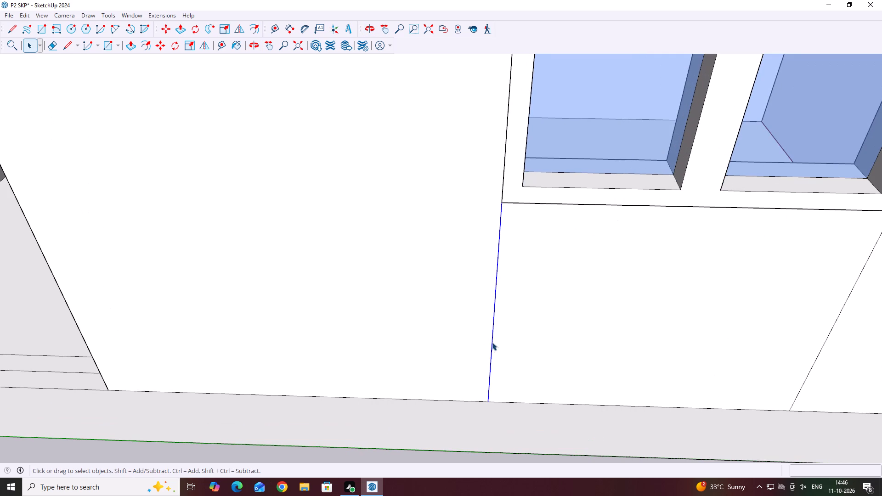
pyautogui.press('Delete')
pyautogui.moveTo(516, 355); pyautogui.dragTo(457, 354, button='middle')
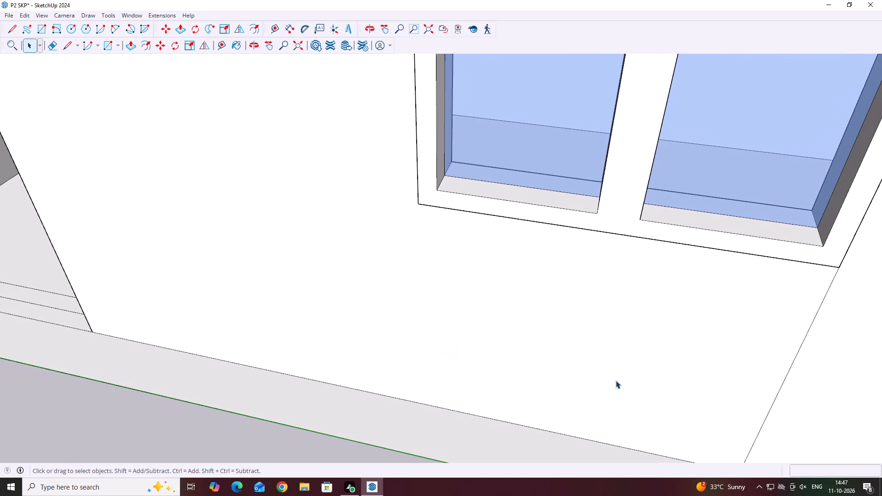
pyautogui.click(778, 393)
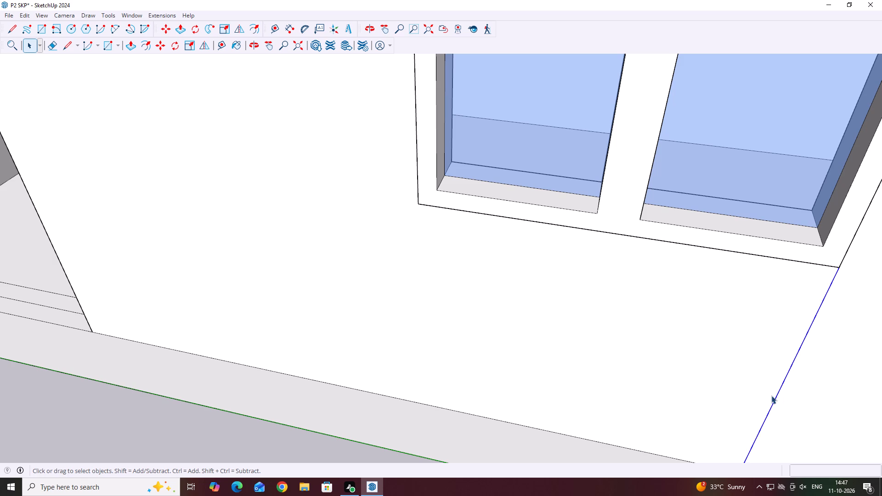
pyautogui.press('Delete')
# Delete the lintel's seam lines on the wall's outer face above the window and across the wall top.
pyautogui.scroll(-10, 735, 388)
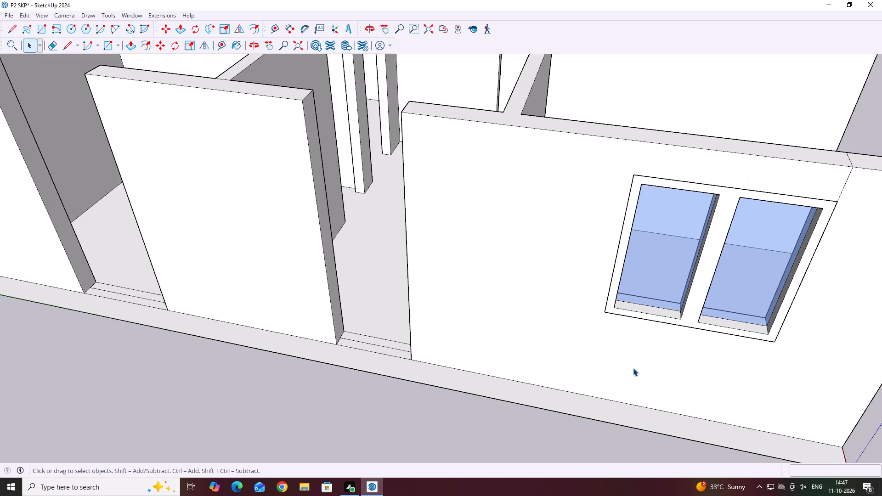
pyautogui.moveTo(567, 366); pyautogui.dragTo(435, 345, button='middle')
pyautogui.scroll(-4, 435, 345)
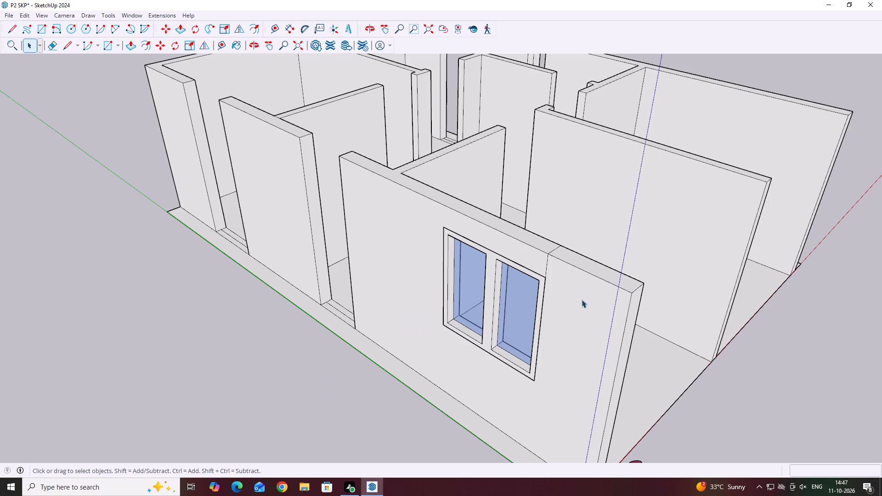
pyautogui.scroll(4, 547, 264)
pyautogui.click(547, 262)
pyautogui.press('Delete')
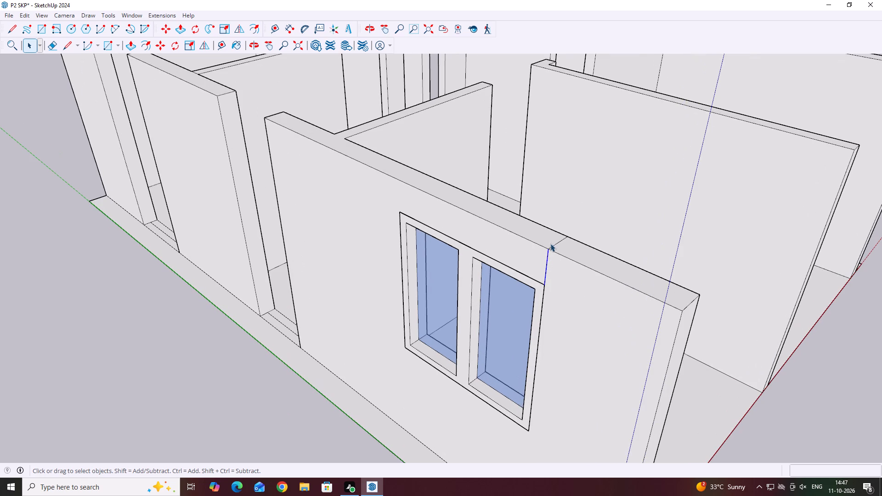
pyautogui.click(554, 245)
pyautogui.press('Delete')
# Delete the seam lines above and below the window on the wall's inner face.
pyautogui.scroll(-10, 660, 307)
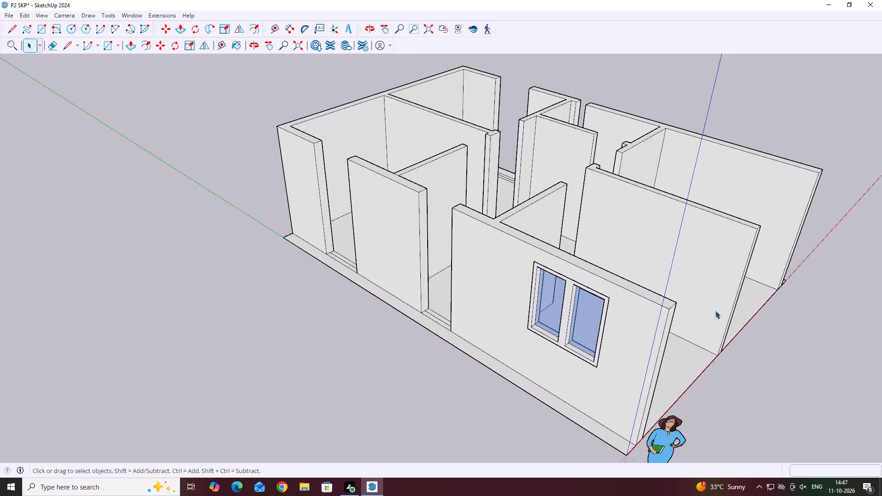
pyautogui.moveTo(702, 319); pyautogui.dragTo(296, 308, button='middle')
pyautogui.scroll(3, 201, 239)
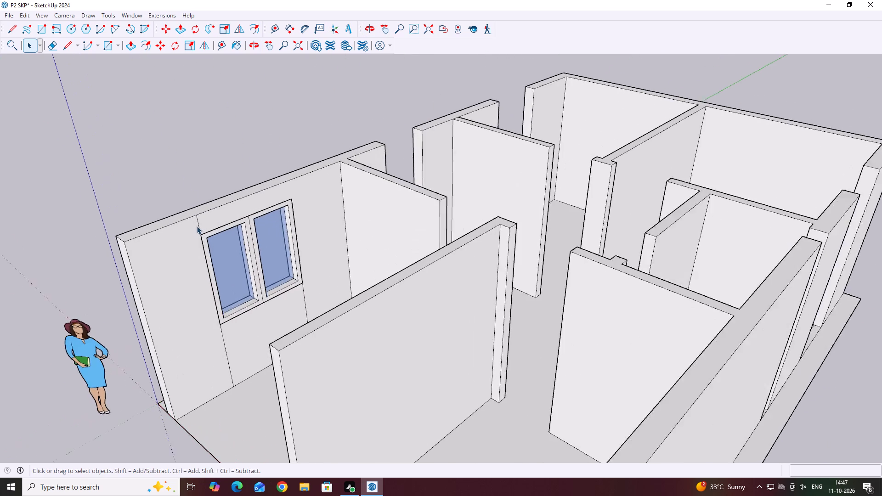
pyautogui.scroll(1, 197, 226)
pyautogui.click(198, 225)
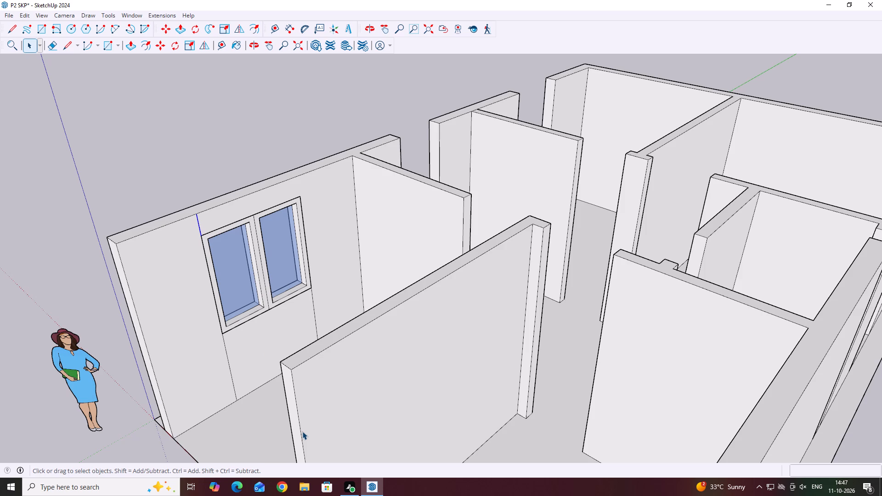
pyautogui.press('Delete')
pyautogui.scroll(5, 220, 369)
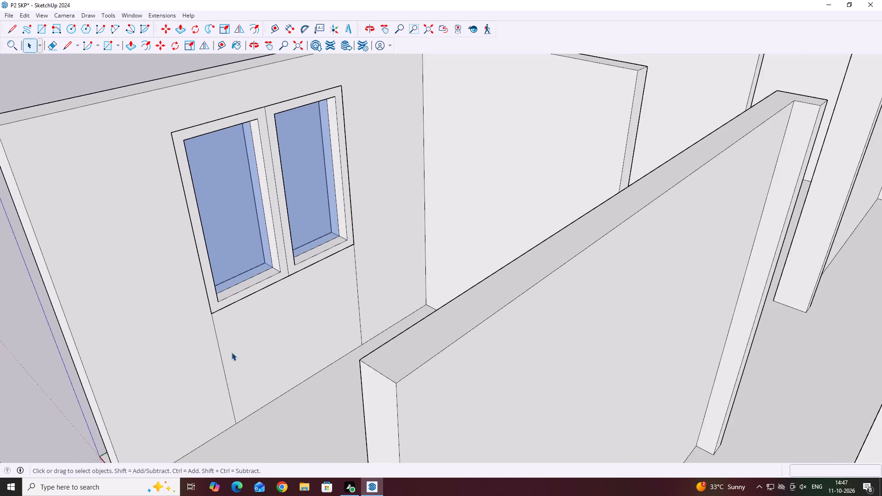
pyautogui.scroll(2, 227, 349)
pyautogui.click(219, 355)
pyautogui.press('Delete')
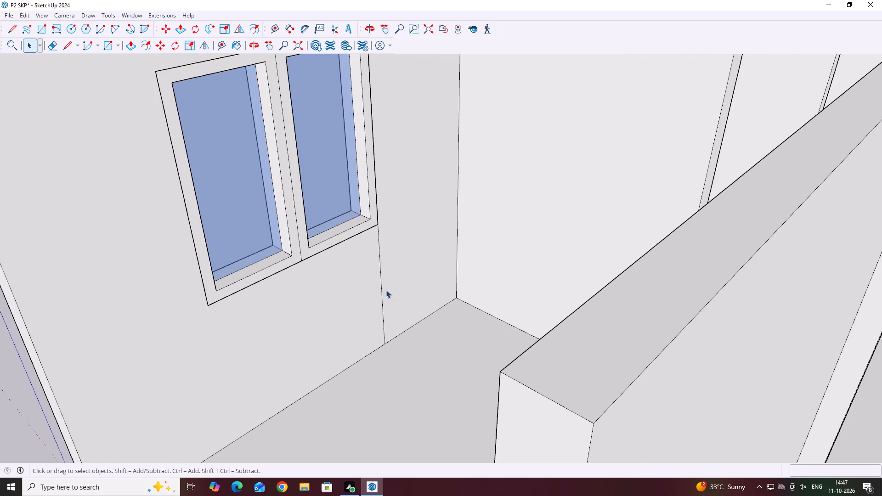
pyautogui.click(383, 308)
pyautogui.press('Delete')
# Copy the window about 13' 4" away, to free space outside the building in front of the adjacent narrower wall opening.
pyautogui.scroll(-6, 407, 338)
pyautogui.moveTo(529, 349); pyautogui.dragTo(594, 361, button='middle')
pyautogui.moveTo(339, 310); pyautogui.dragTo(595, 313, button='middle')
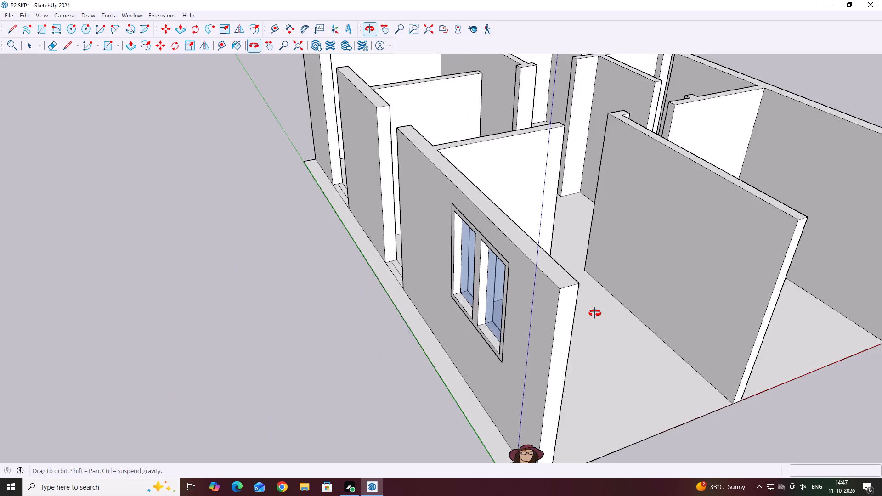
pyautogui.moveTo(595, 313); pyautogui.dragTo(615, 311, button='middle')
pyautogui.moveTo(498, 315); pyautogui.dragTo(577, 309, button='middle')
pyautogui.click(567, 288)
pyautogui.moveTo(519, 313); pyautogui.dragTo(620, 320, button='middle')
pyautogui.press('m')
pyautogui.click(580, 260)
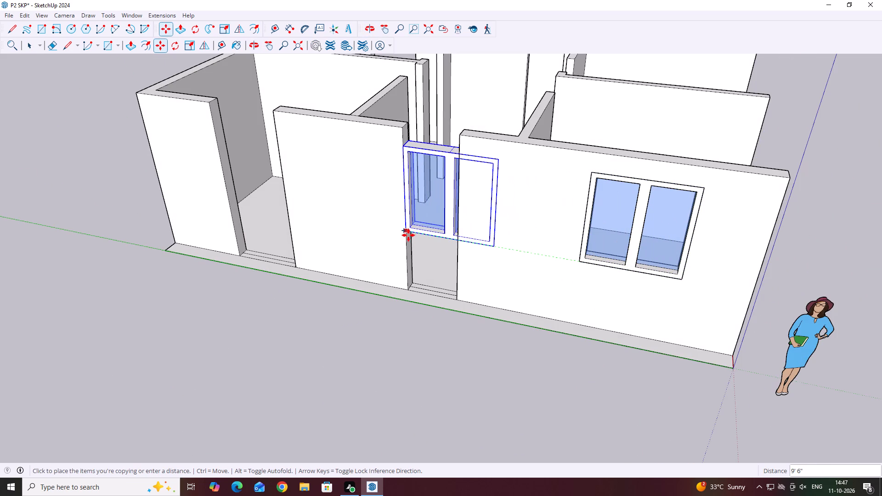
pyautogui.scroll(-4, 408, 235)
pyautogui.moveTo(423, 240); pyautogui.dragTo(435, 235, button='middle')
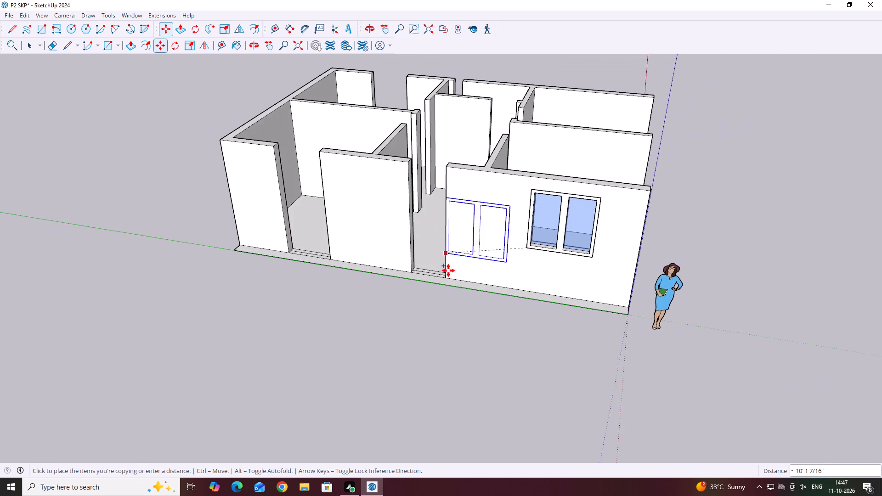
pyautogui.scroll(-1, 447, 264)
pyautogui.click(399, 313)
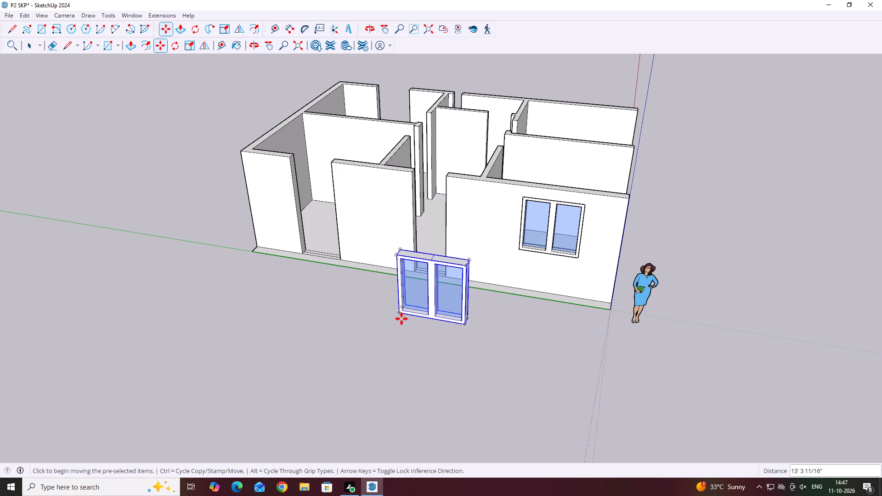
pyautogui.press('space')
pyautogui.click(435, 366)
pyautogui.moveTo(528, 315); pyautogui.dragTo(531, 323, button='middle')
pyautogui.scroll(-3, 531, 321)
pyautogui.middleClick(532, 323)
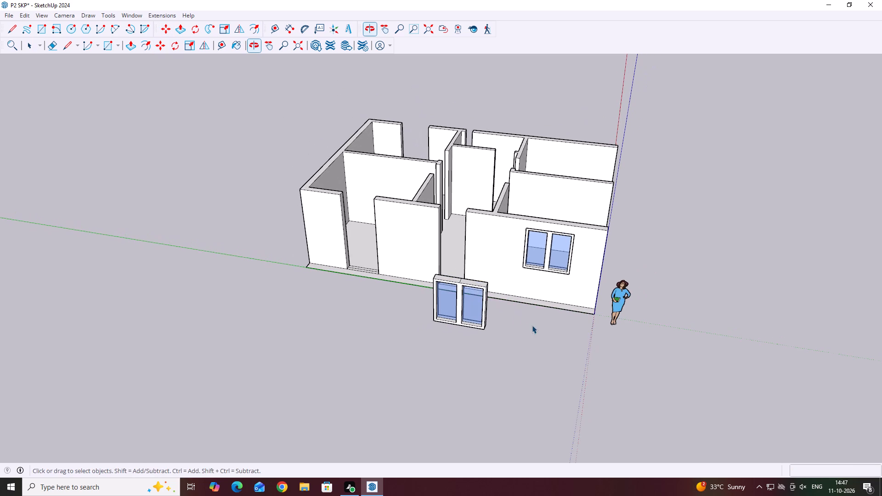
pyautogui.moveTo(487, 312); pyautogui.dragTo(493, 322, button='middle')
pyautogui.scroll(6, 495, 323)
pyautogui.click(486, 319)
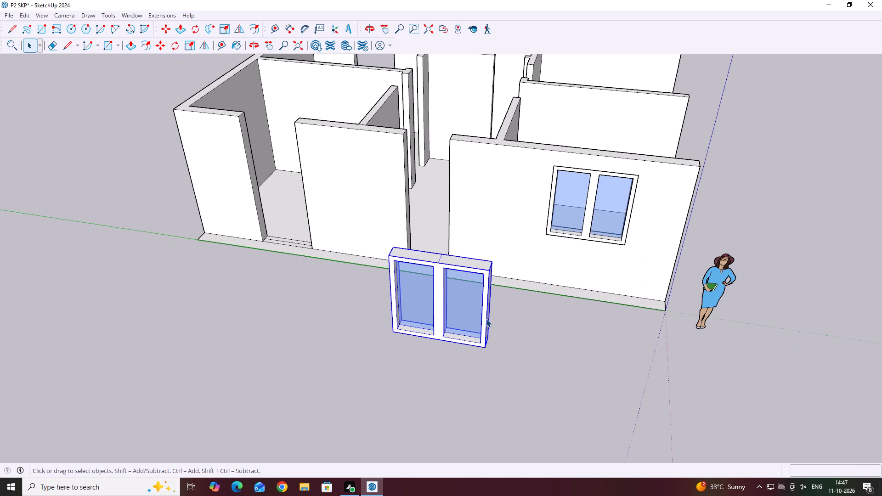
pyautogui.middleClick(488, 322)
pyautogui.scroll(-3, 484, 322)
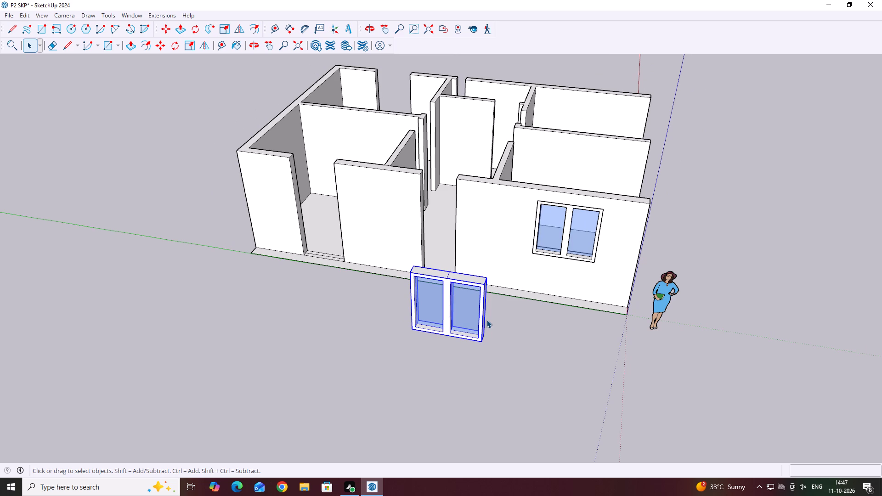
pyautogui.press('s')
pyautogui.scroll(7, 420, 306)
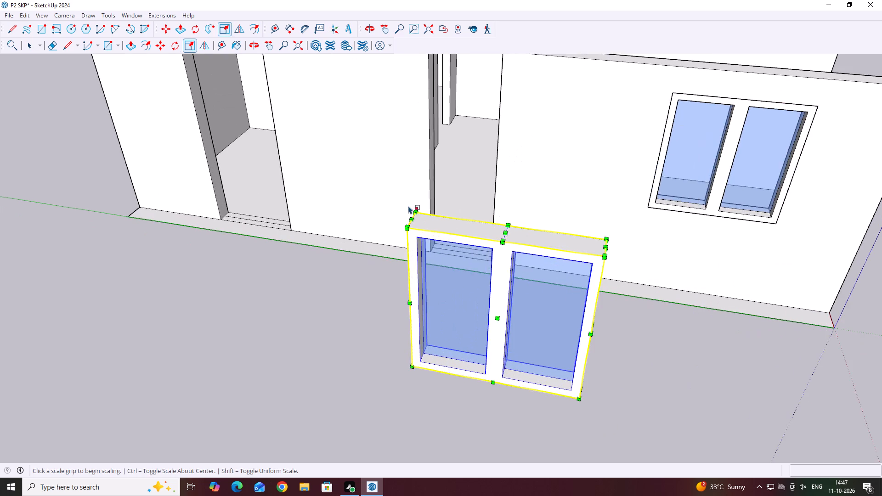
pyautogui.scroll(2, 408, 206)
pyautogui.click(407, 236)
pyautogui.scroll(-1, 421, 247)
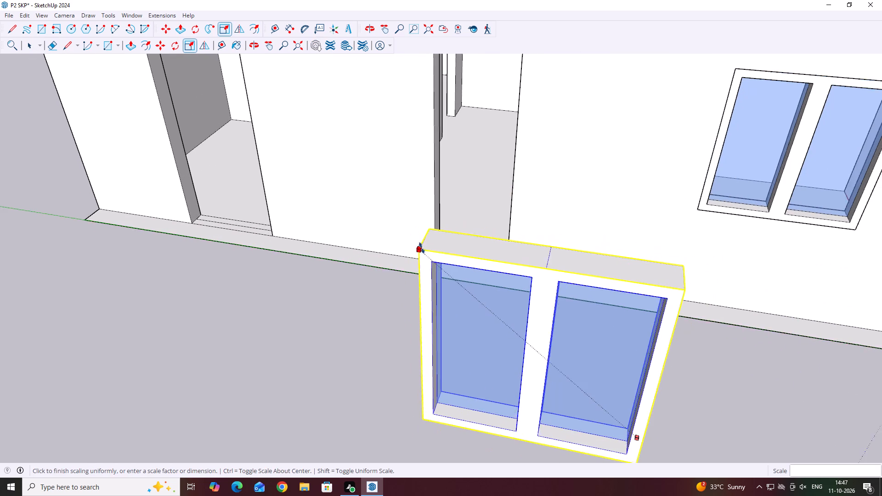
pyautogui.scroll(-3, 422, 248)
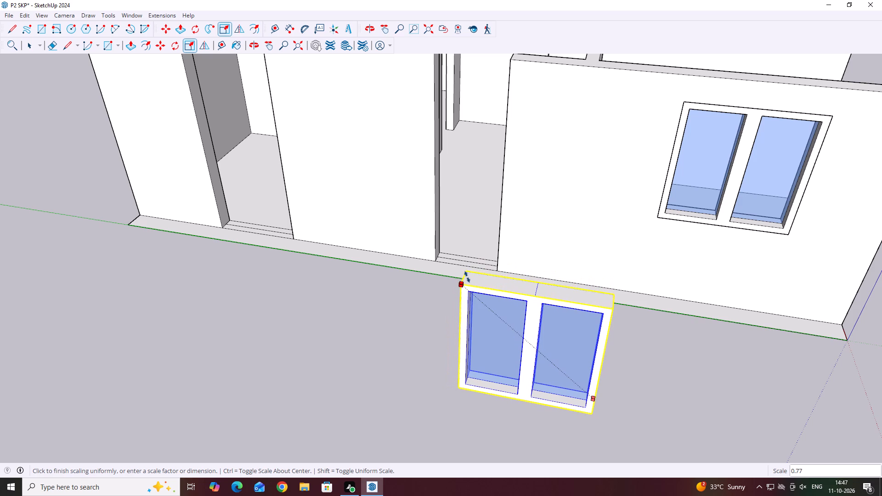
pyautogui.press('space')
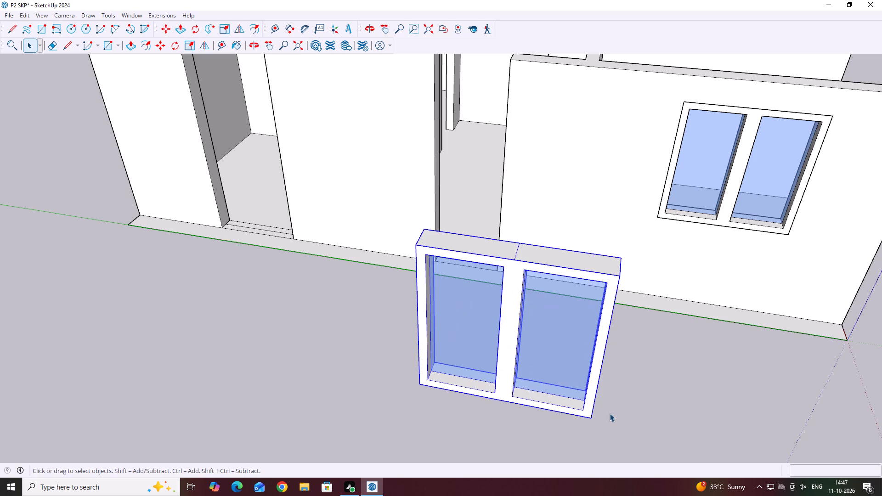
# Move the window copy about 12' 4" by its lower outer corner onto the vertical edge of the narrower wall opening.
pyautogui.press('m')
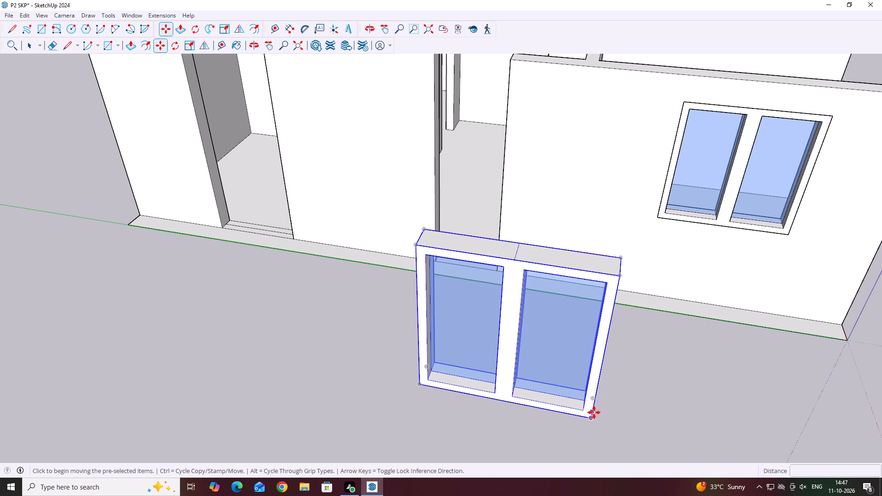
pyautogui.click(593, 420)
pyautogui.scroll(-8, 593, 418)
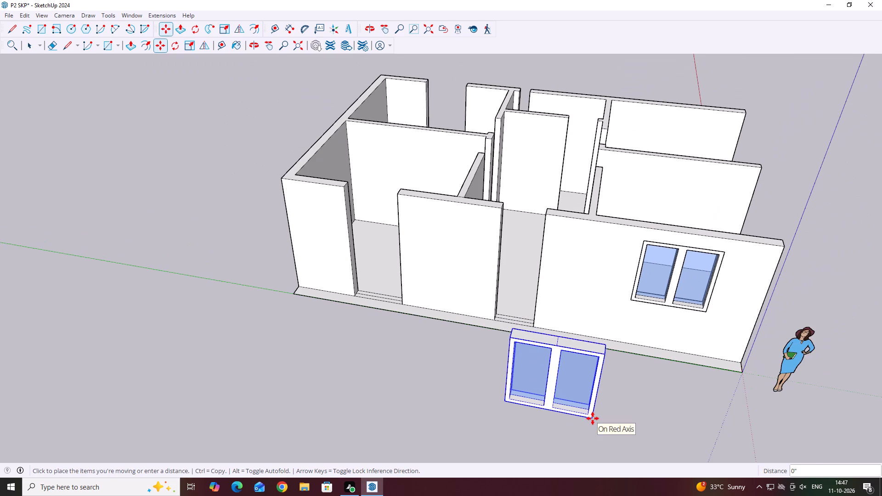
pyautogui.scroll(7, 541, 286)
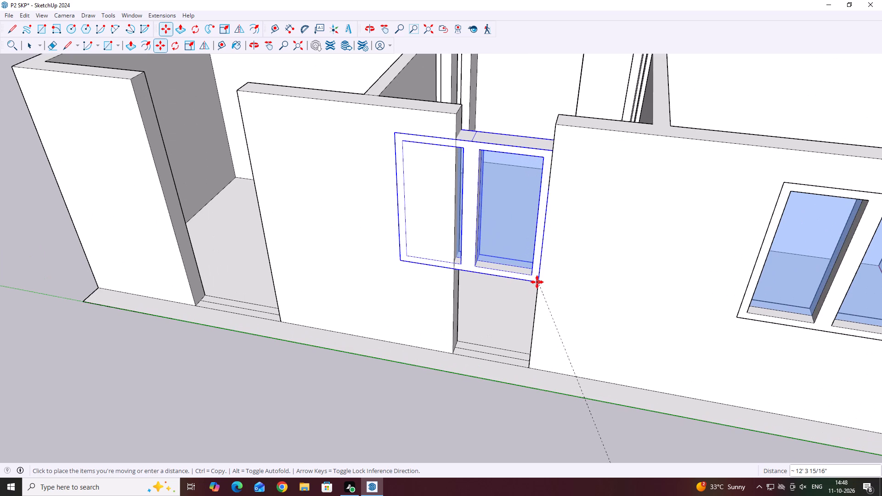
pyautogui.click(537, 282)
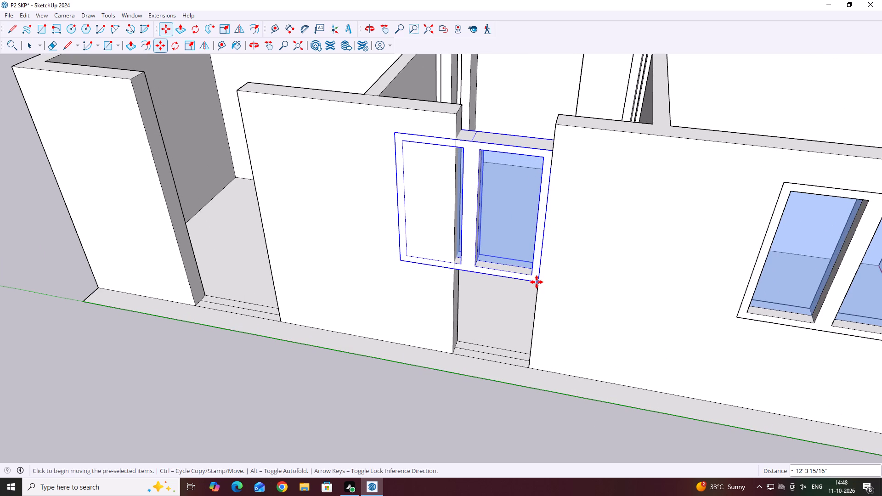
pyautogui.press('space')
# Scale the window copy uniformly to about 0.60 about its opposite corner, fitting it to the narrower opening's width.
pyautogui.click(522, 276)
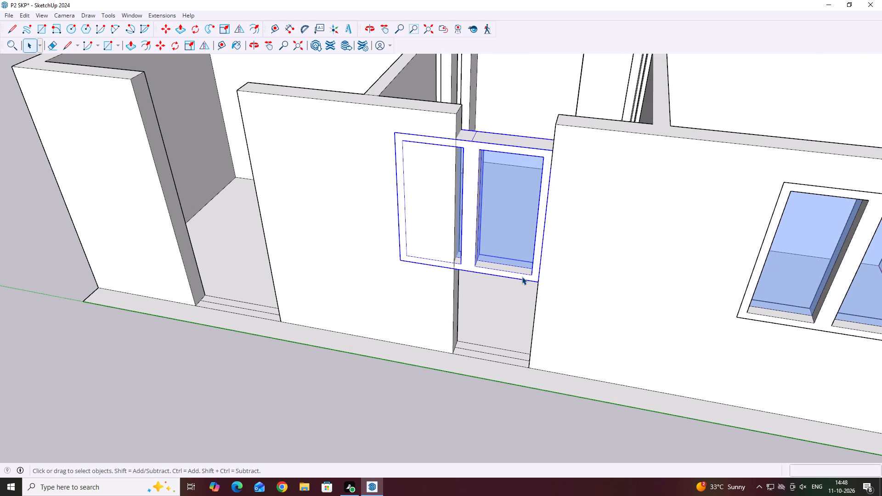
pyautogui.press('s')
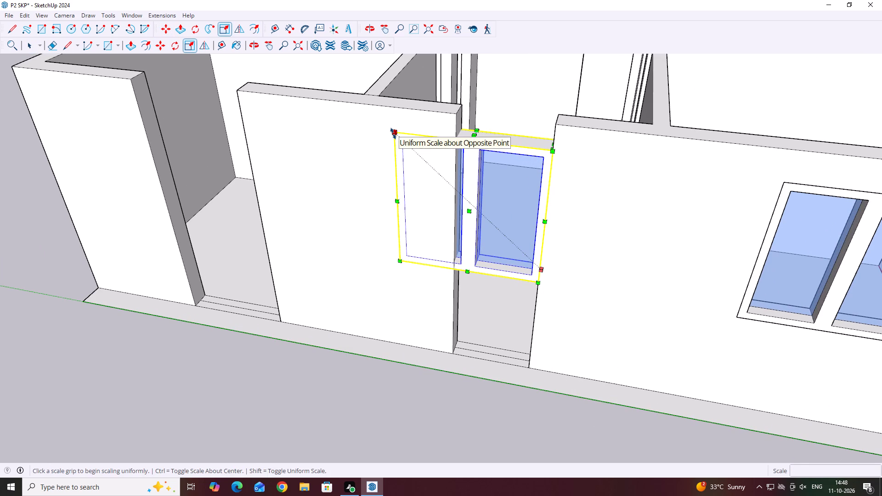
pyautogui.click(393, 134)
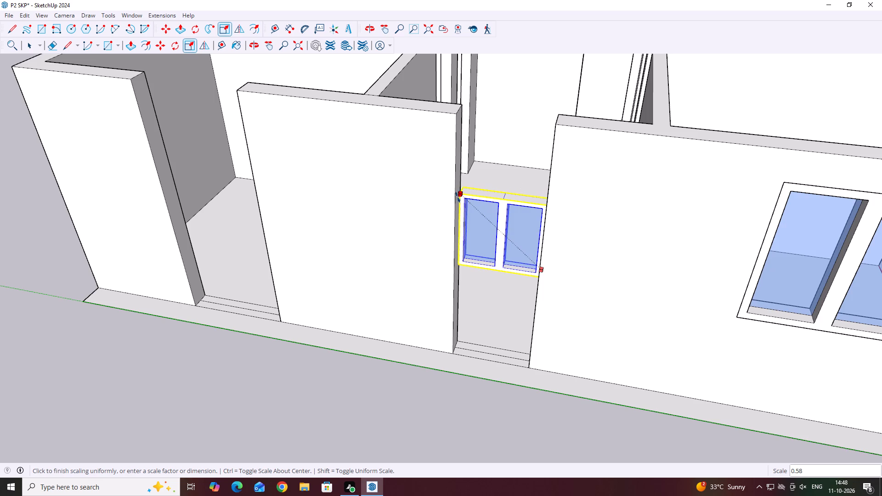
pyautogui.scroll(10, 457, 197)
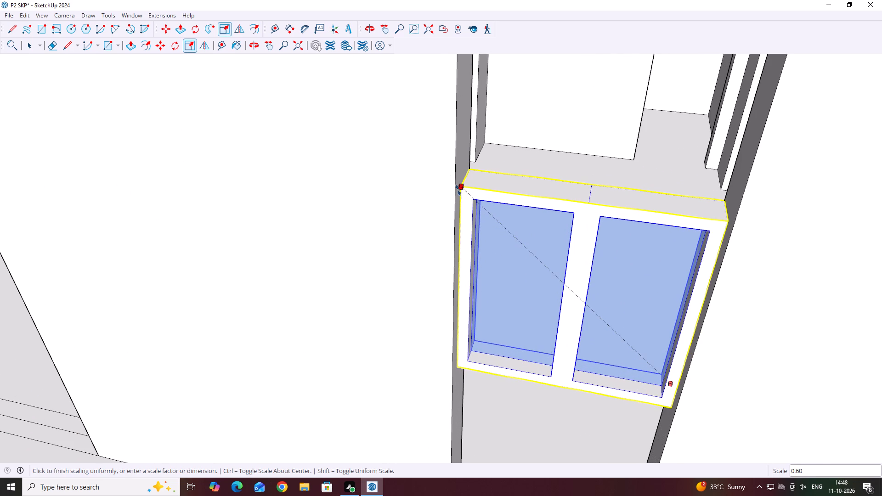
pyautogui.click(458, 190)
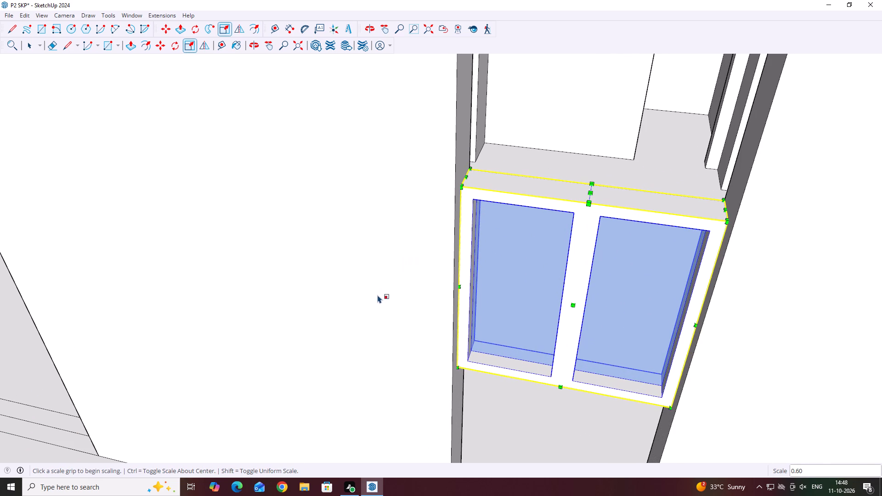
pyautogui.press('Escape')
pyautogui.press('space')
# Raise the scaled window about 1' 3" along the vertical edge of the narrower opening.
pyautogui.scroll(-5, 482, 323)
pyautogui.moveTo(525, 262); pyautogui.dragTo(498, 300, button='middle')
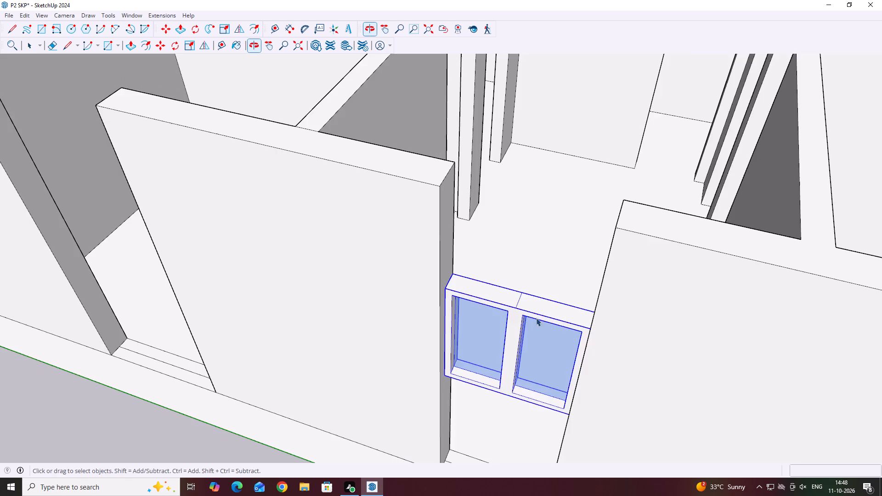
pyautogui.moveTo(542, 319); pyautogui.dragTo(601, 304, button='middle')
pyautogui.moveTo(641, 312); pyautogui.dragTo(638, 333, button='middle')
pyautogui.moveTo(593, 352); pyautogui.dragTo(585, 313, button='middle')
pyautogui.moveTo(605, 357); pyautogui.dragTo(602, 354, button='middle')
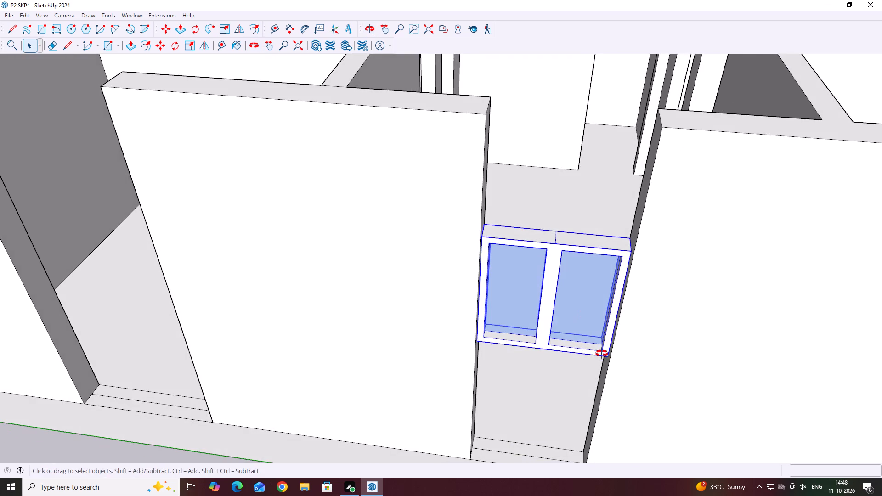
pyautogui.moveTo(602, 354); pyautogui.dragTo(578, 311, button='middle')
pyautogui.press('m')
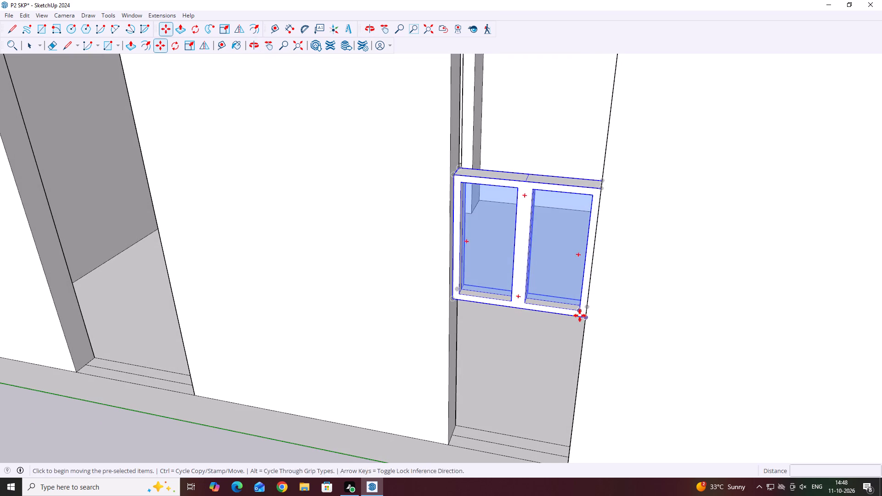
pyautogui.scroll(-4, 582, 339)
pyautogui.click(592, 241)
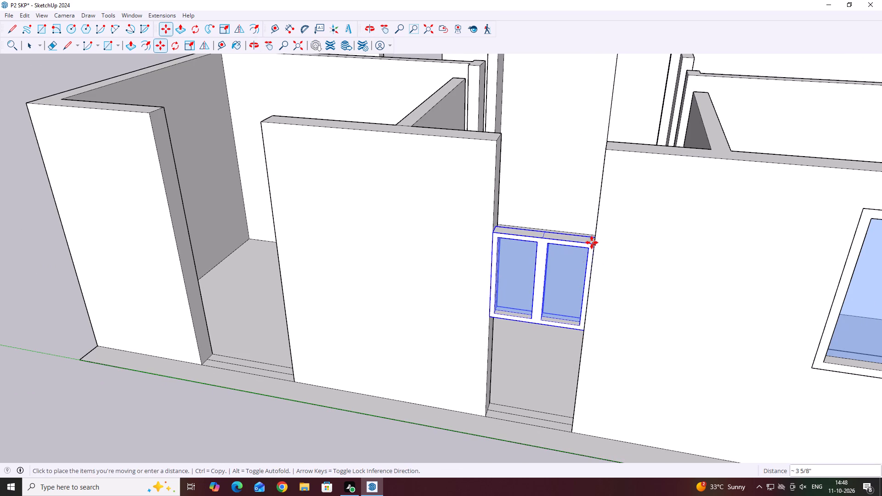
pyautogui.scroll(-4, 605, 207)
pyautogui.click(603, 206)
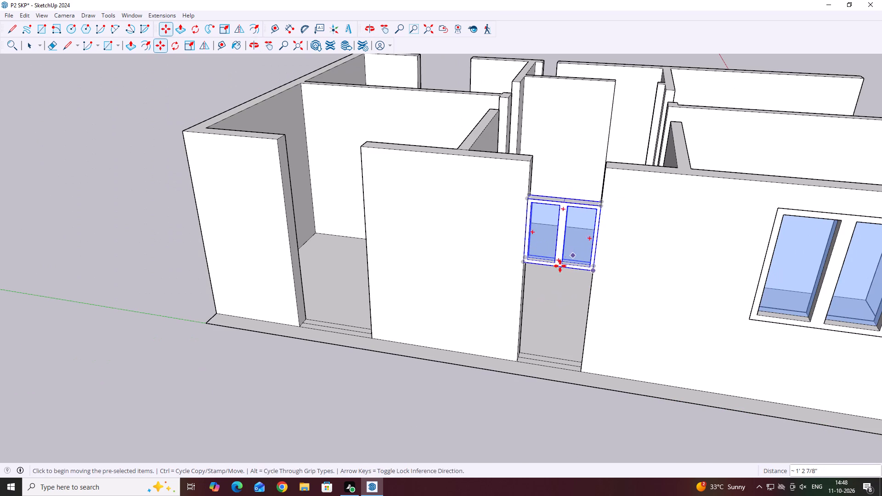
pyautogui.press('space')
# Draw a line across the wall's end face above the window, 1' below the wall top, to outline the lintel.
pyautogui.scroll(-5, 468, 314)
pyautogui.moveTo(530, 339); pyautogui.dragTo(458, 381, button='middle')
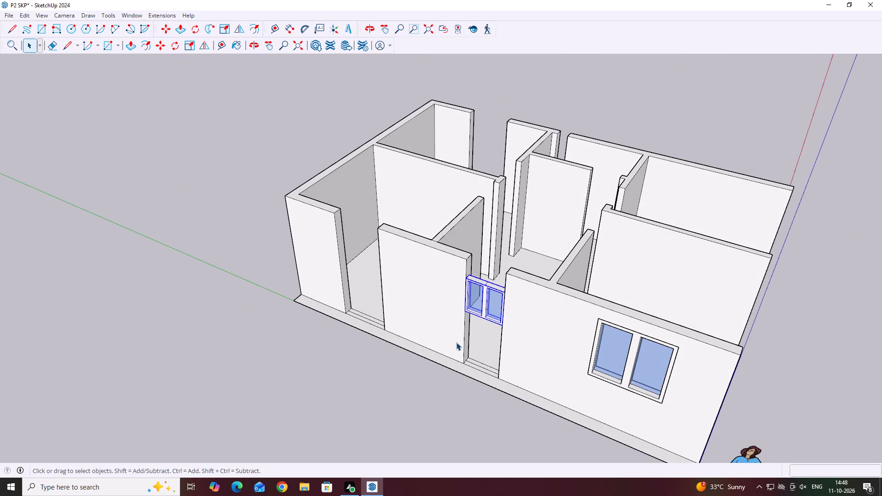
pyautogui.scroll(-3, 456, 344)
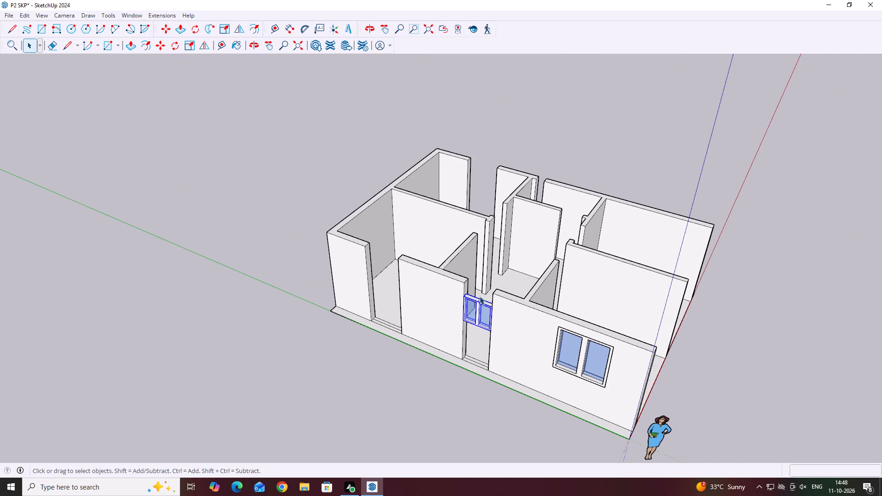
pyautogui.press('l')
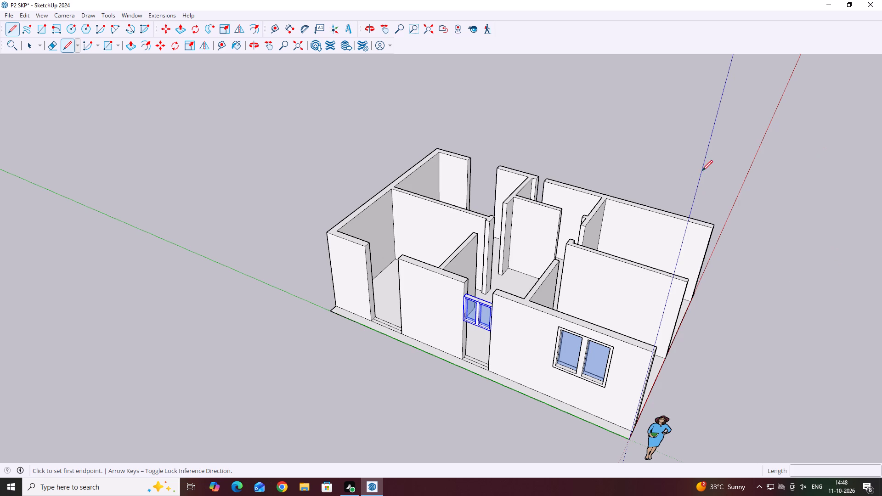
pyautogui.scroll(7, 466, 291)
pyautogui.moveTo(516, 266); pyautogui.dragTo(468, 272, button='middle')
pyautogui.scroll(1, 432, 283)
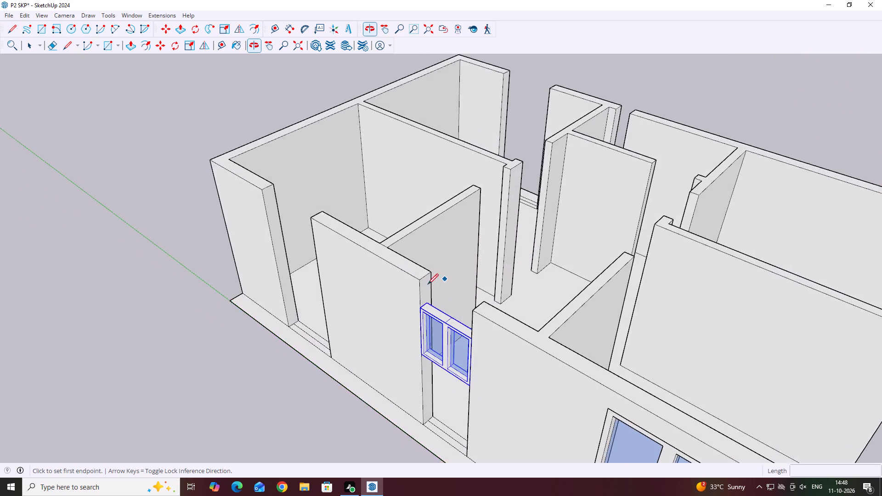
pyautogui.scroll(7, 428, 284)
pyautogui.moveTo(426, 282); pyautogui.dragTo(359, 279, button='middle')
pyautogui.scroll(4, 354, 259)
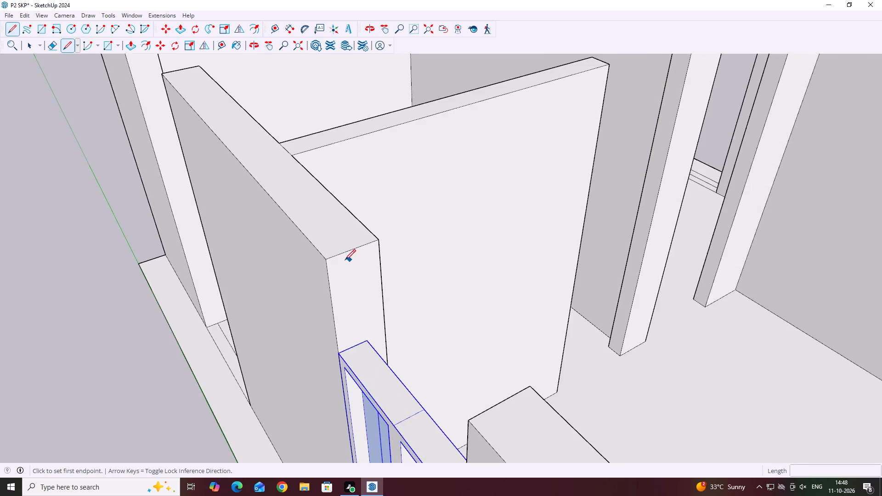
pyautogui.scroll(3, 345, 260)
pyautogui.click(322, 261)
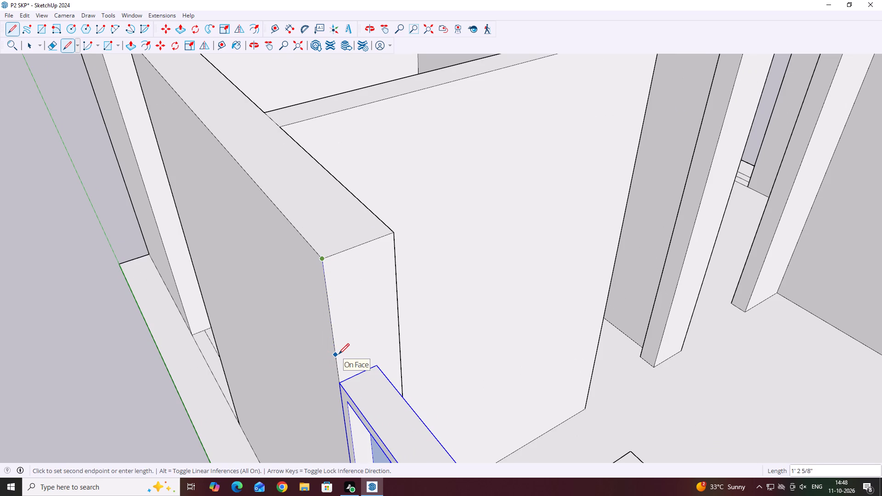
pyautogui.write("1'")
pyautogui.press('Return')
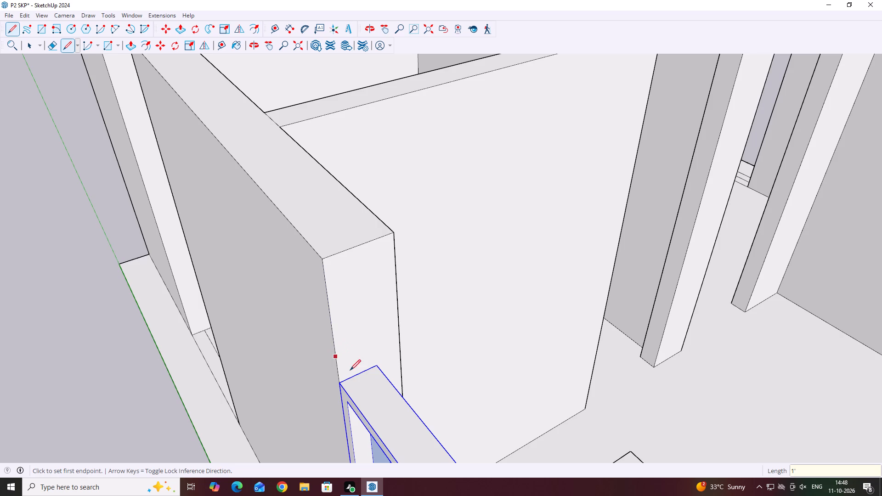
pyautogui.click(334, 337)
pyautogui.click(400, 310)
pyautogui.press('space')
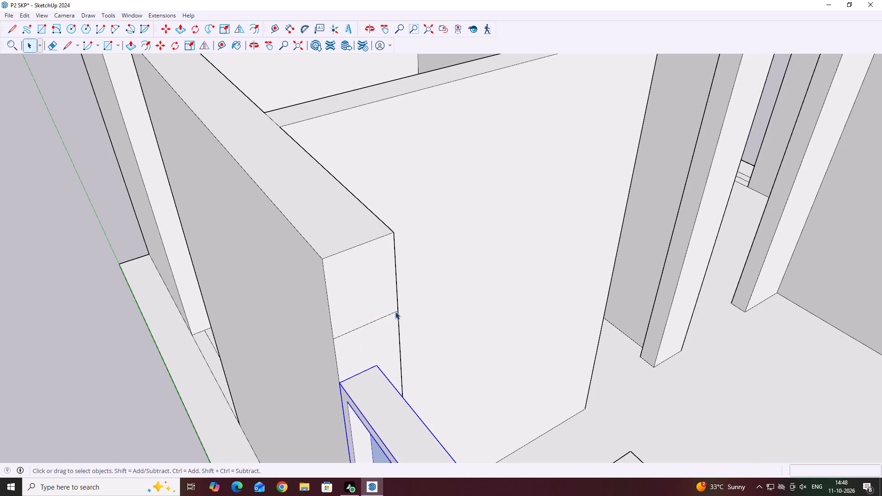
# Push/Pull the 1' lintel face across the narrower opening to the opposite wall.
pyautogui.click(371, 294)
pyautogui.scroll(-8, 377, 296)
pyautogui.press('p')
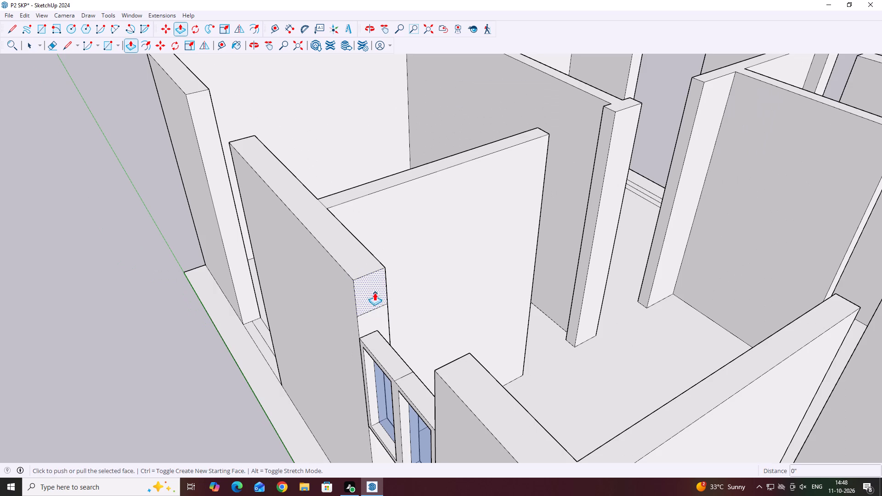
pyautogui.click(371, 287)
pyautogui.click(439, 375)
pyautogui.press('space')
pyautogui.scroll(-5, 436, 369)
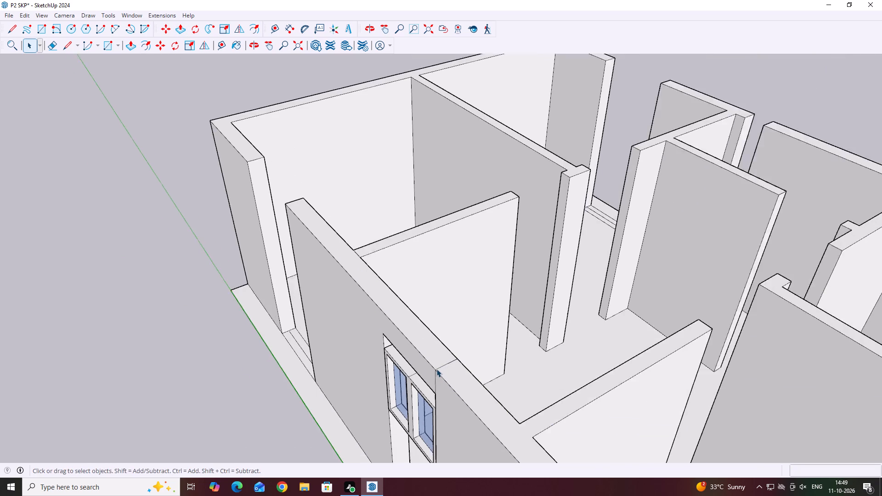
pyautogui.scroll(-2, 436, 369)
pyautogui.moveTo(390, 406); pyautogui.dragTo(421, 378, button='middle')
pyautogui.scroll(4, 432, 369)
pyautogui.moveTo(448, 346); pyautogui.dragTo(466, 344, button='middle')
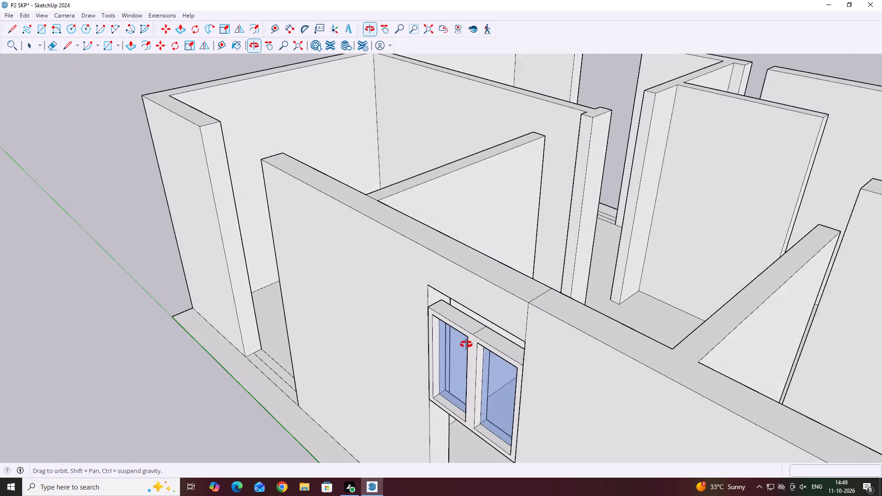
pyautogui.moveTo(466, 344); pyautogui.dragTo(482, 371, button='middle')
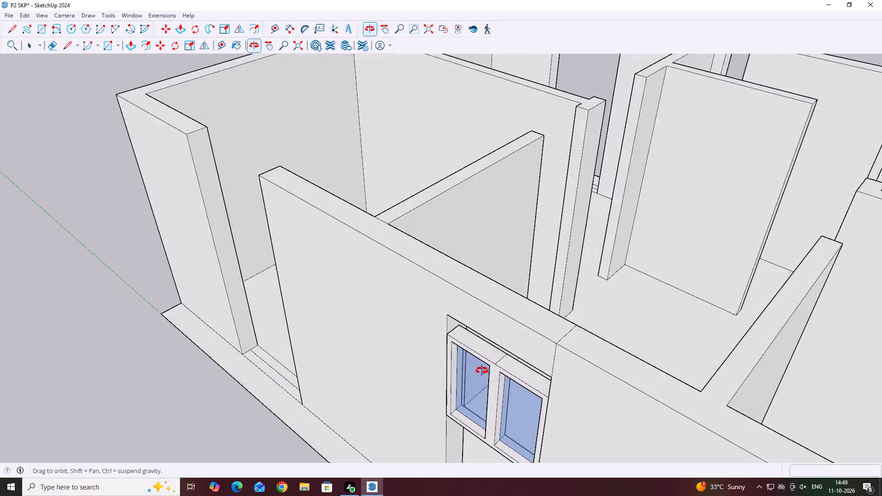
# Scale the narrower opening's window by about 1.67 in depth and 1.21 in height, up to the lintel's lower inner edge.
pyautogui.moveTo(482, 371); pyautogui.dragTo(532, 381, button='middle')
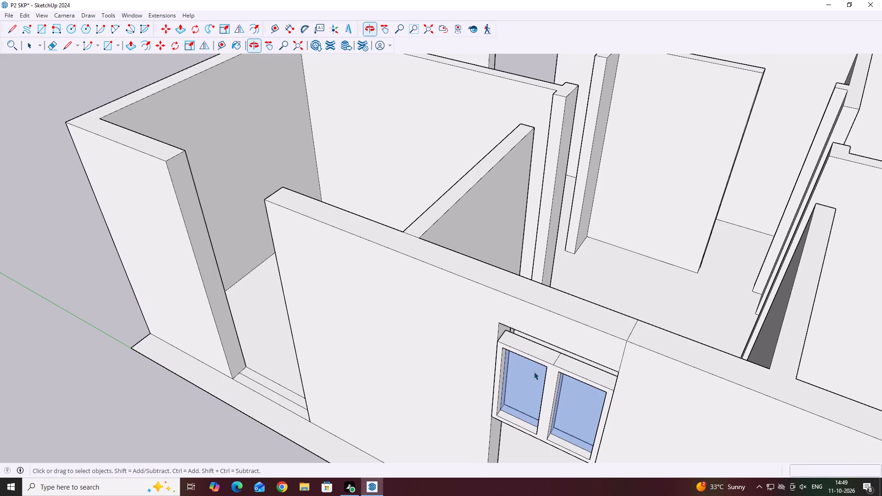
pyautogui.scroll(3, 590, 366)
pyautogui.click(539, 380)
pyautogui.moveTo(562, 377); pyautogui.dragTo(570, 370, button='middle')
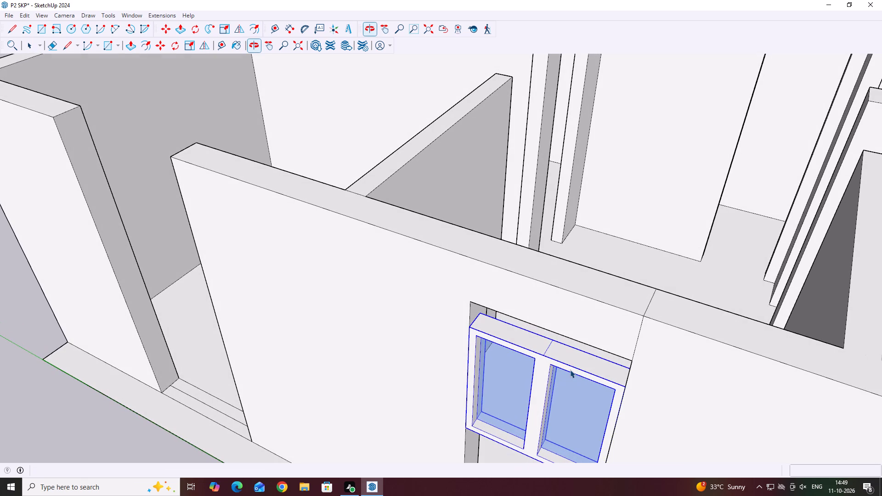
pyautogui.press('s')
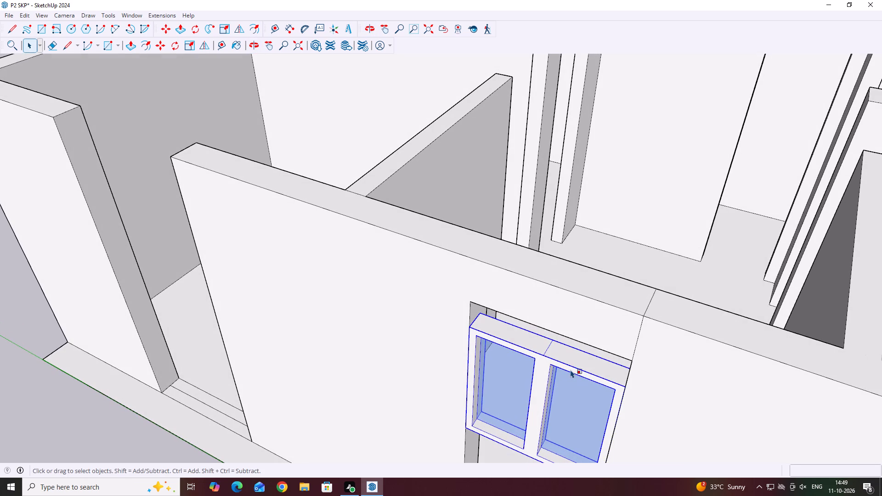
pyautogui.moveTo(574, 366); pyautogui.dragTo(606, 372, button='middle')
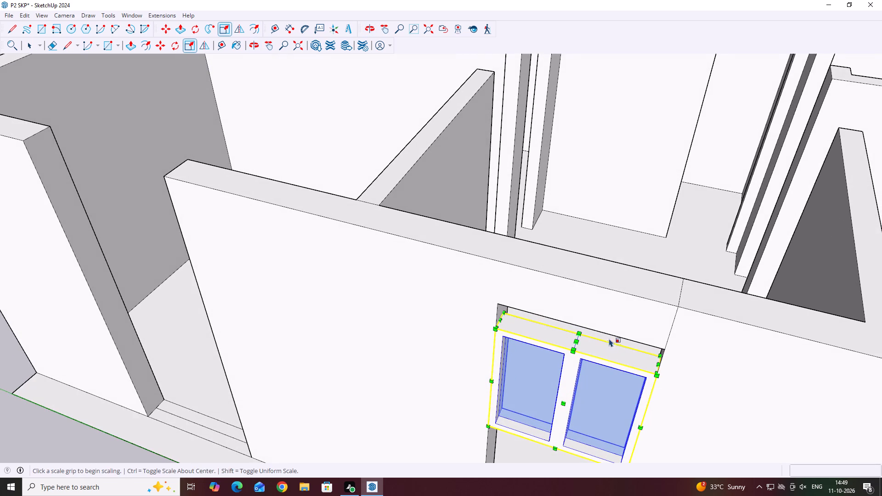
pyautogui.scroll(6, 582, 337)
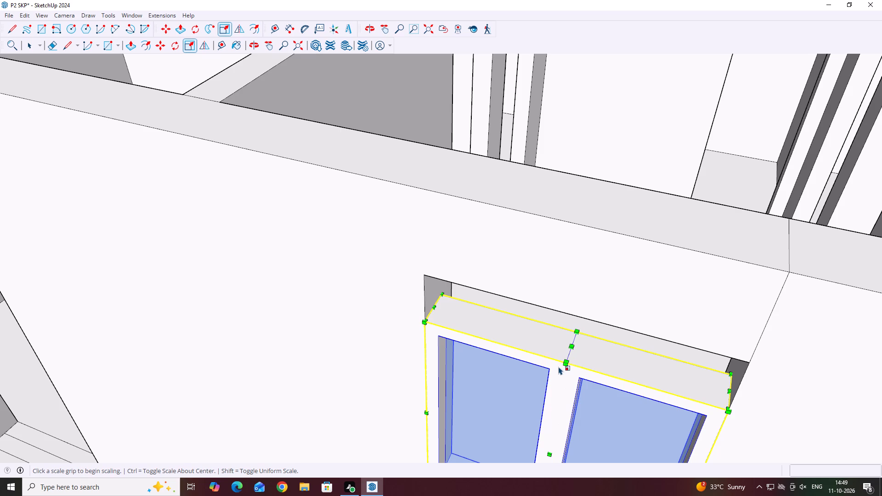
pyautogui.click(561, 362)
pyautogui.scroll(3, 564, 368)
pyautogui.moveTo(564, 368); pyautogui.dragTo(579, 329, button='middle')
pyautogui.scroll(-5, 579, 329)
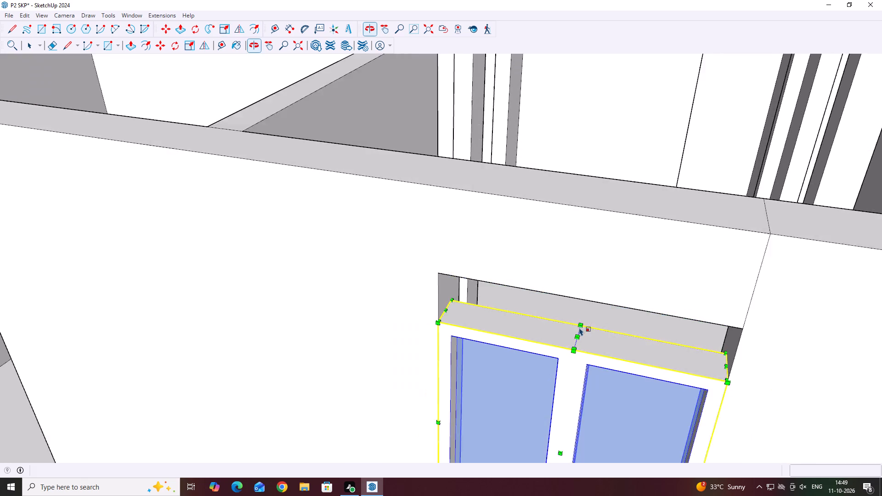
pyautogui.moveTo(584, 312); pyautogui.dragTo(573, 270, button='middle')
pyautogui.press('Escape')
pyautogui.scroll(-6, 552, 289)
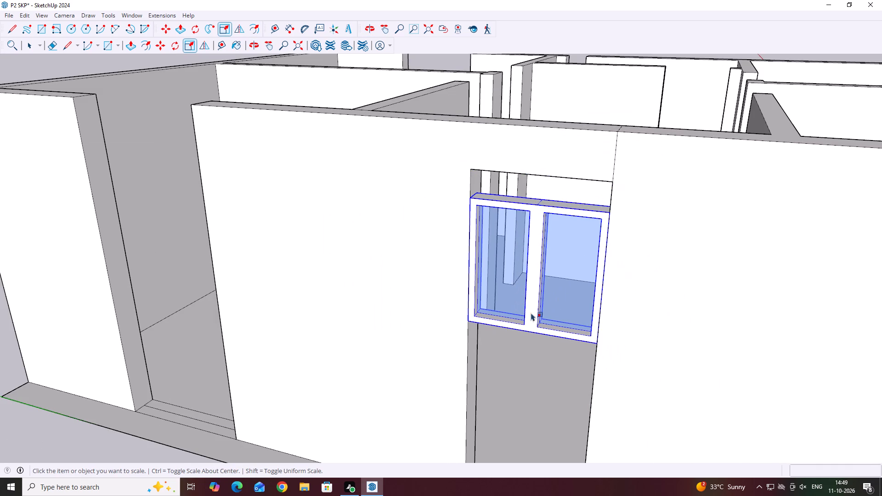
pyautogui.scroll(-2, 328, 334)
pyautogui.moveTo(489, 239); pyautogui.dragTo(404, 299, button='middle')
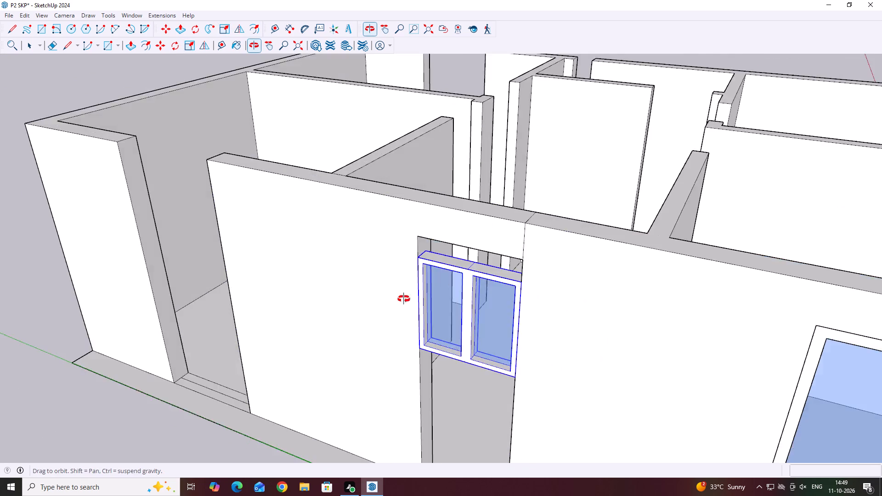
pyautogui.moveTo(404, 299); pyautogui.dragTo(335, 315, button='middle')
pyautogui.moveTo(401, 294); pyautogui.dragTo(300, 344, button='middle')
pyautogui.scroll(-3, 293, 304)
pyautogui.moveTo(304, 320); pyautogui.dragTo(221, 337, button='middle')
pyautogui.scroll(4, 243, 270)
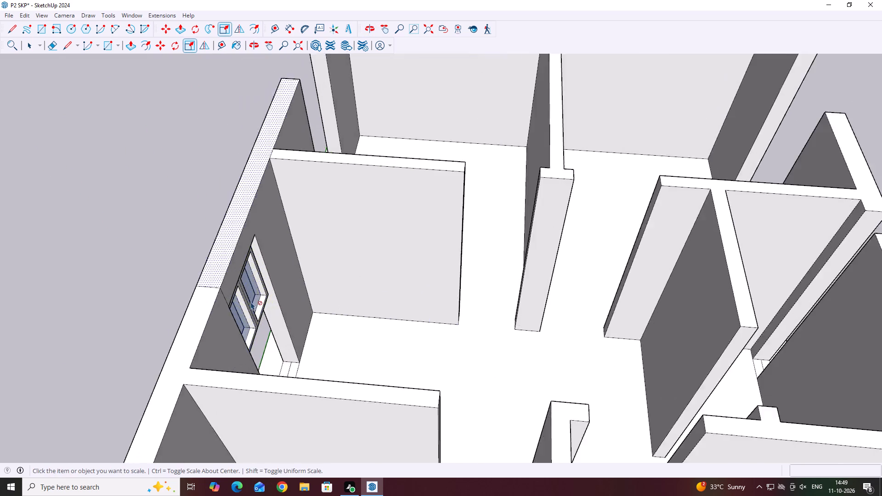
pyautogui.scroll(2, 251, 302)
pyautogui.moveTo(269, 259); pyautogui.dragTo(255, 307, button='middle')
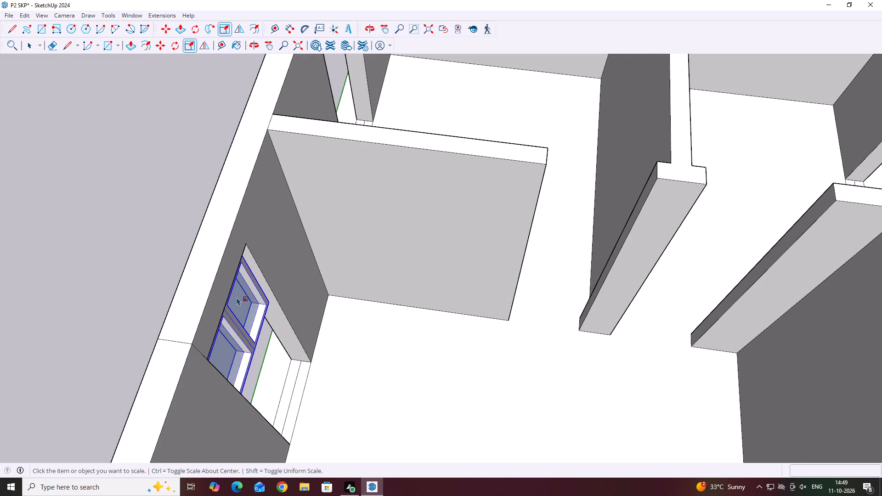
pyautogui.scroll(3, 236, 299)
pyautogui.moveTo(206, 318); pyautogui.dragTo(152, 306, button='middle')
pyautogui.scroll(5, 229, 285)
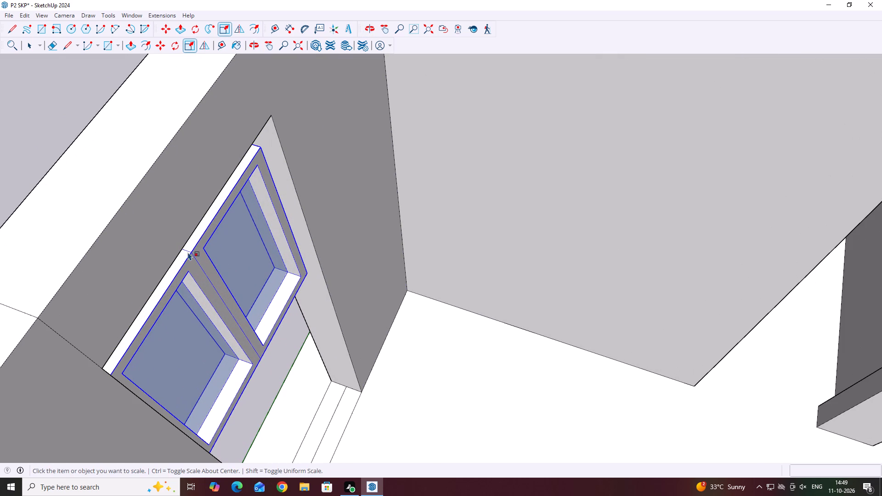
pyautogui.click(188, 252)
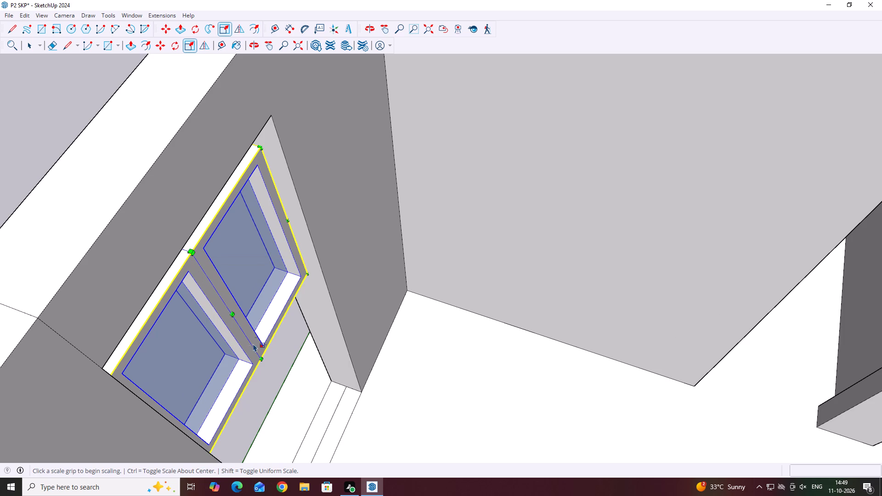
pyautogui.click(188, 249)
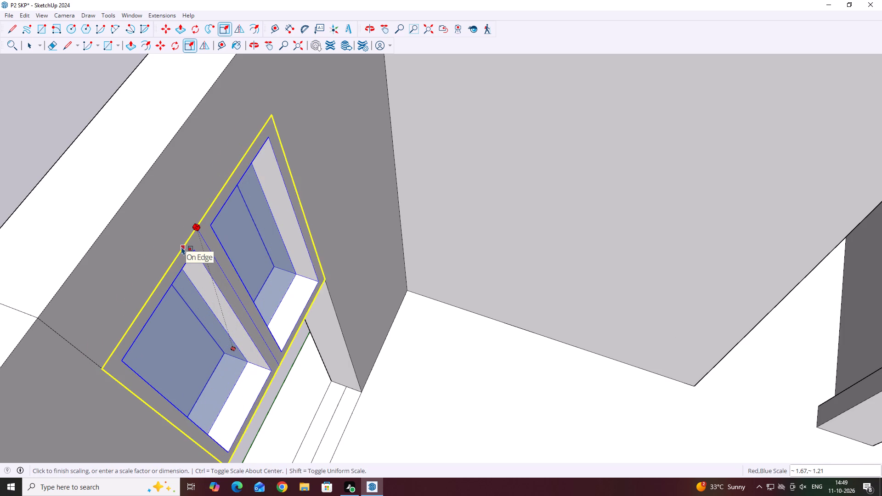
pyautogui.click(182, 248)
pyautogui.scroll(-6, 244, 262)
pyautogui.moveTo(210, 269); pyautogui.dragTo(153, 203, button='middle')
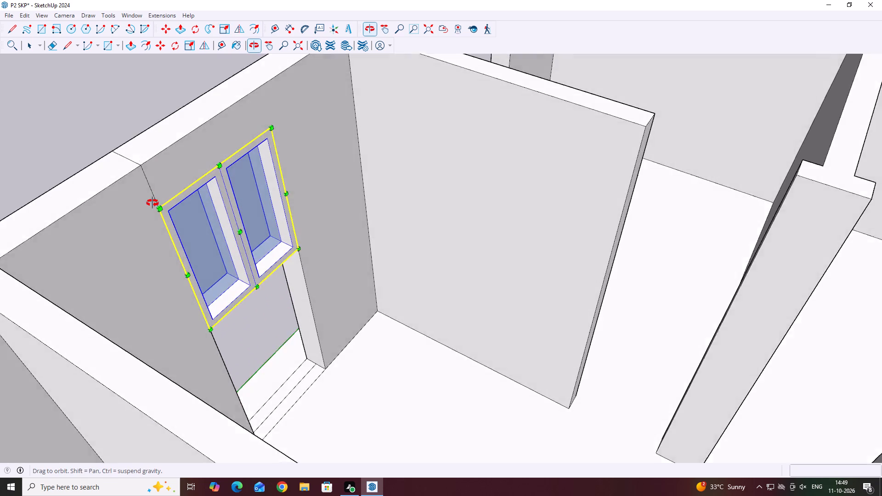
pyautogui.moveTo(153, 203); pyautogui.dragTo(227, 226, button='middle')
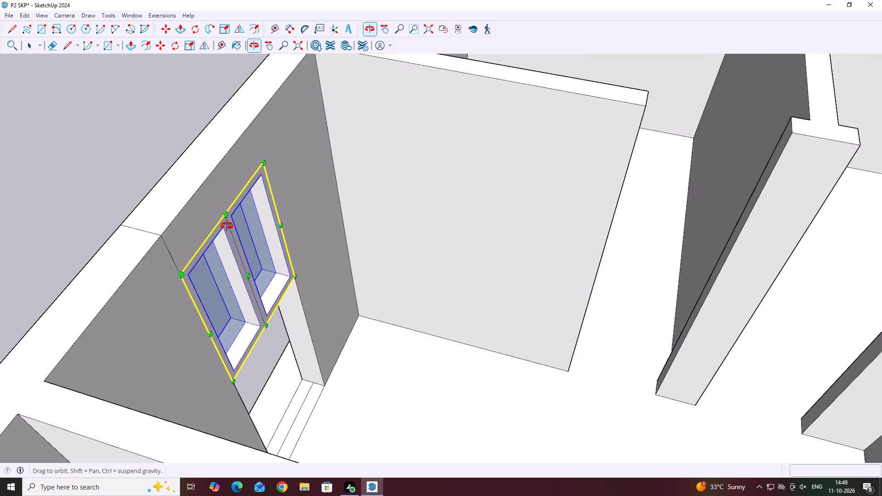
pyautogui.moveTo(227, 226); pyautogui.dragTo(310, 227, button='middle')
pyautogui.scroll(-4, 330, 227)
pyautogui.moveTo(161, 336); pyautogui.dragTo(358, 325, button='middle')
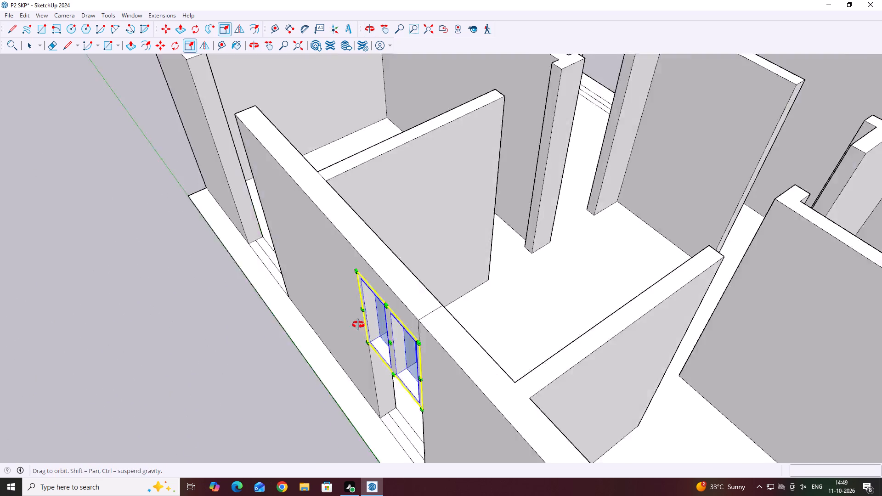
pyautogui.moveTo(358, 325); pyautogui.dragTo(425, 298, button='middle')
pyautogui.moveTo(380, 349); pyautogui.dragTo(520, 297, button='middle')
pyautogui.press('space')
# Delete the line dividing the floor strip at the base of the opening below the smaller window.
pyautogui.scroll(-3, 243, 340)
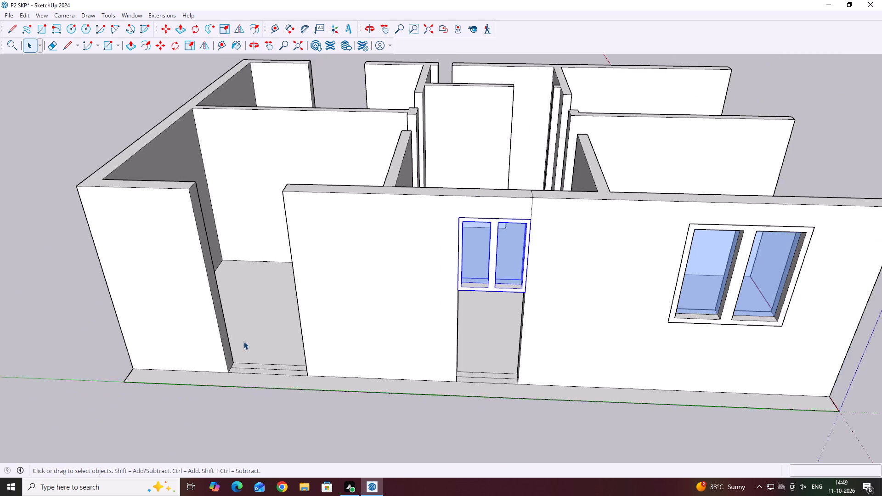
pyautogui.moveTo(392, 374); pyautogui.dragTo(433, 329, button='middle')
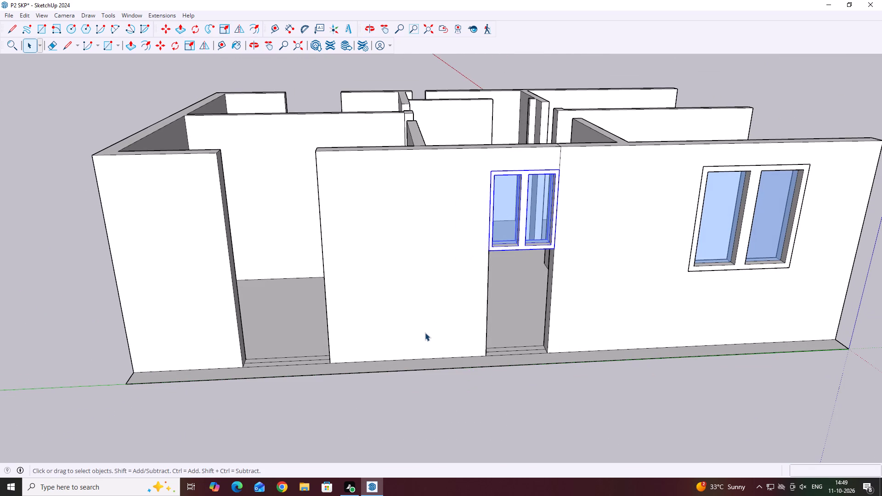
pyautogui.moveTo(448, 347); pyautogui.dragTo(435, 365, button='middle')
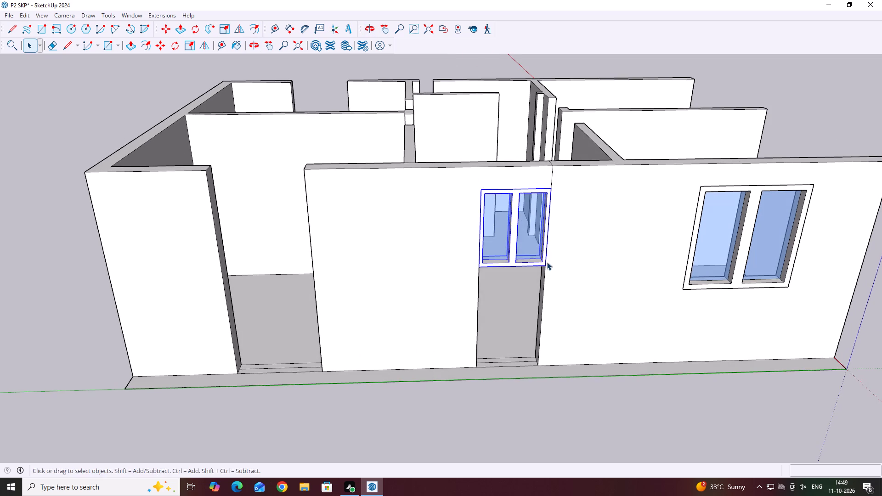
pyautogui.moveTo(542, 249); pyautogui.dragTo(488, 232, button='middle')
pyautogui.moveTo(464, 283); pyautogui.dragTo(472, 309, button='middle')
pyautogui.scroll(2, 465, 368)
pyautogui.click(465, 371)
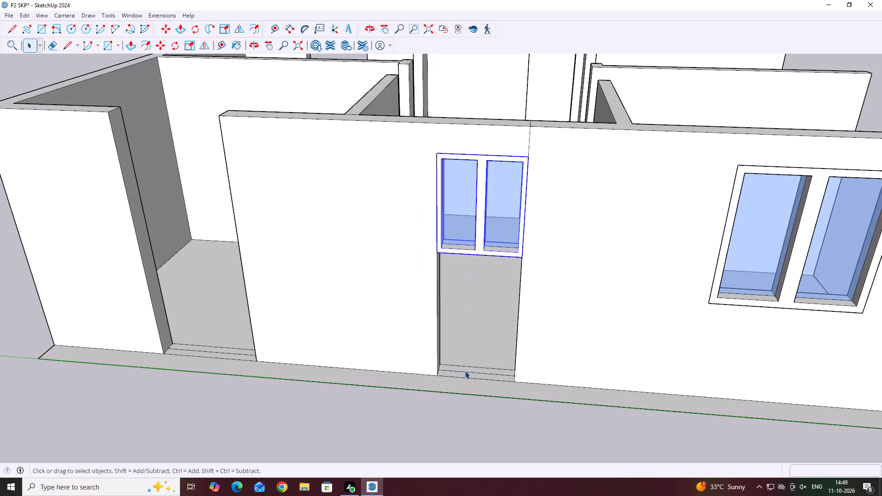
pyautogui.press('Delete')
# Push/Pull the opening's base face up 5' 6 1/2" to the underside of the smaller window.
pyautogui.click(464, 375)
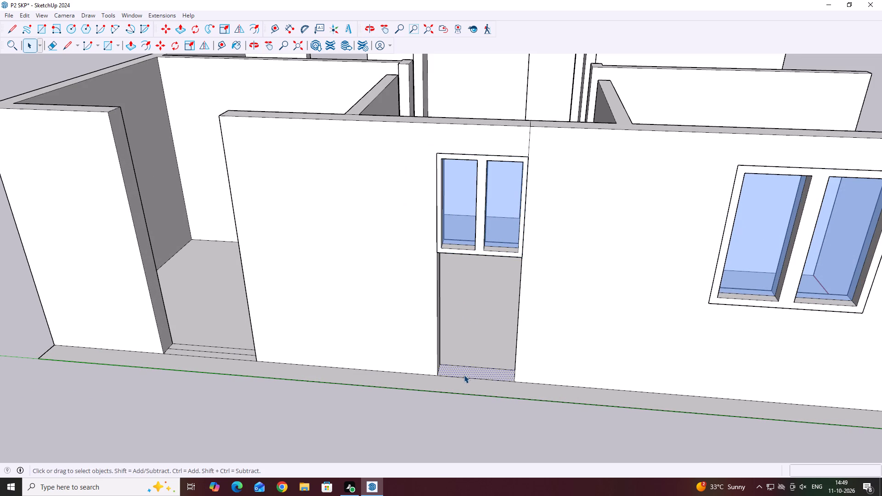
pyautogui.press('p')
pyautogui.click(465, 368)
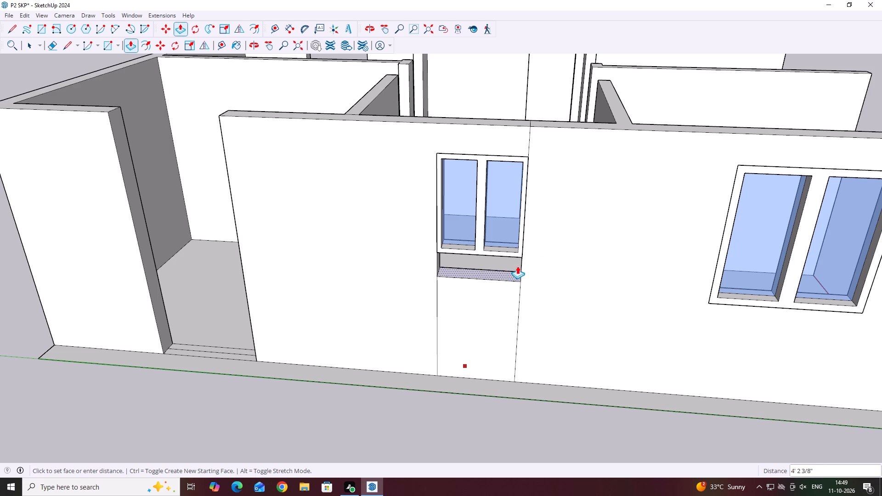
pyautogui.click(522, 253)
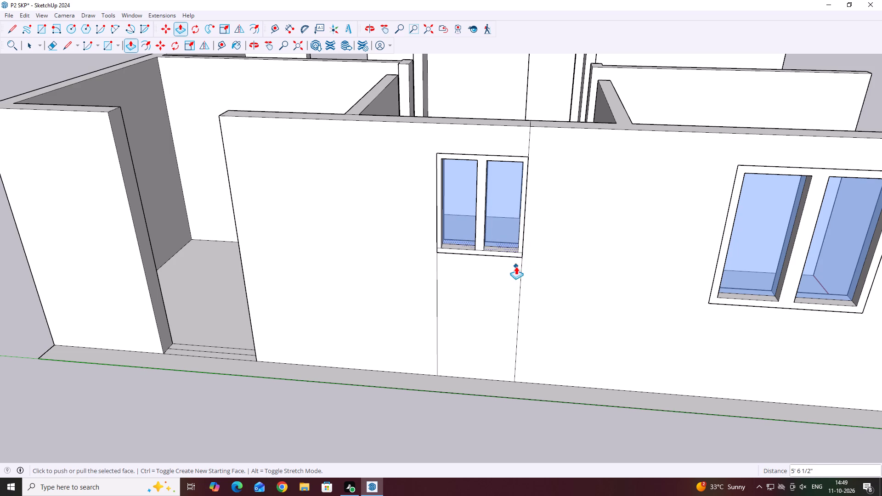
pyautogui.scroll(3, 511, 260)
pyautogui.moveTo(509, 258); pyautogui.dragTo(531, 340, button='middle')
pyautogui.press('space')
pyautogui.scroll(-11, 422, 298)
pyautogui.click(497, 383)
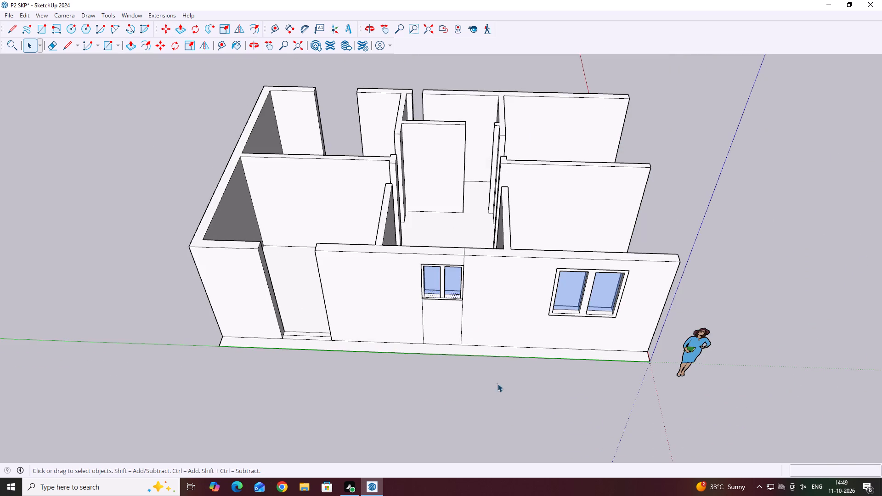
# Delete the leftover seam edges around the smaller window: two below it, one above it and one across the wall top.
pyautogui.scroll(5, 447, 290)
pyautogui.click(468, 325)
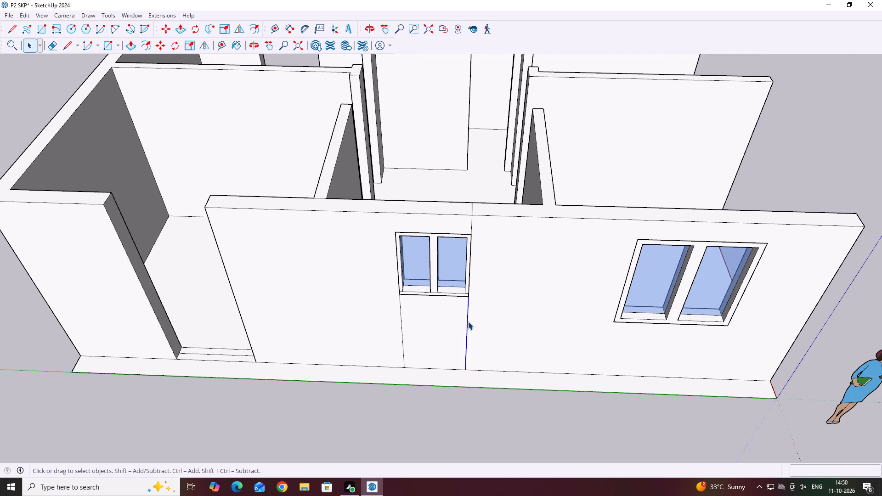
pyautogui.press('Delete')
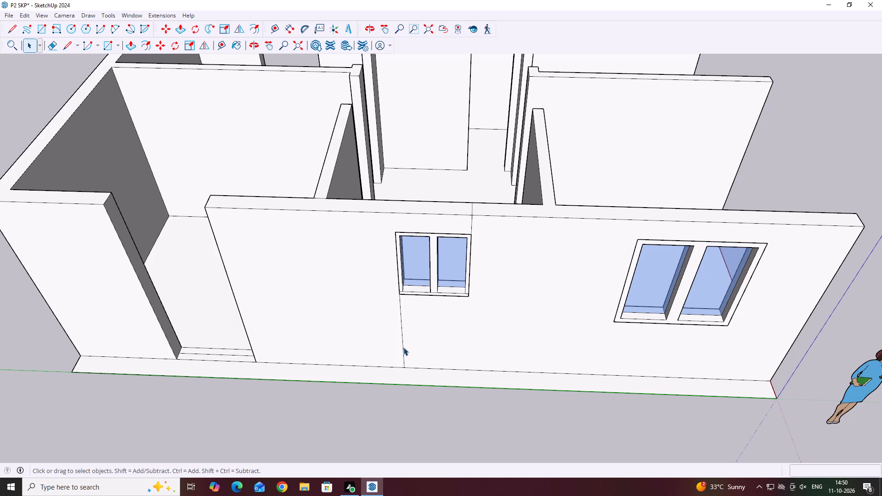
pyautogui.click(403, 348)
pyautogui.press('Delete')
pyautogui.click(472, 227)
pyautogui.press('Delete')
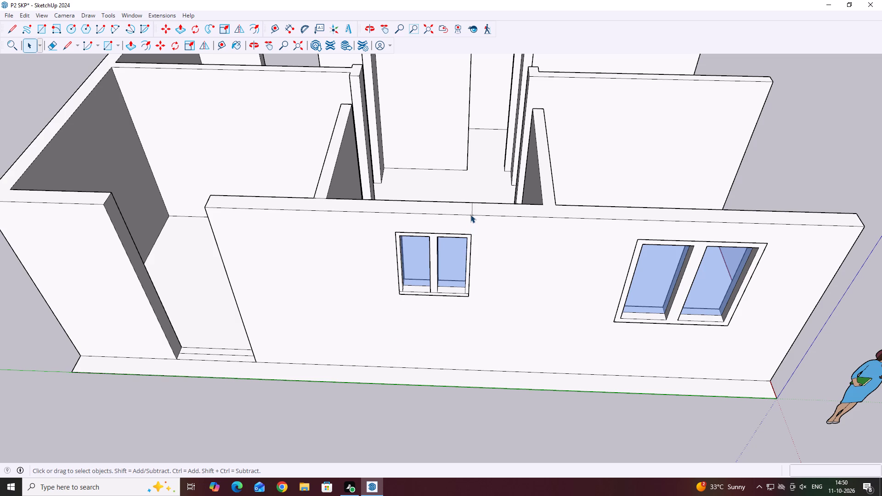
pyautogui.click(471, 213)
pyautogui.press('Delete')
# Copy the smaller window about 11' 4 1/2" along the wall to the edge of the unfilled opening.
pyautogui.scroll(-5, 464, 323)
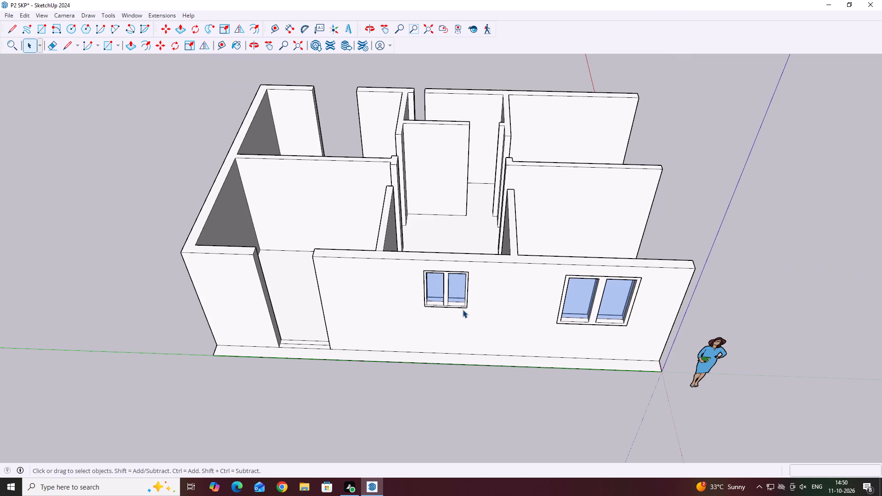
pyautogui.moveTo(451, 356); pyautogui.dragTo(504, 321, button='middle')
pyautogui.click(469, 262)
pyautogui.moveTo(469, 301); pyautogui.dragTo(439, 287, button='middle')
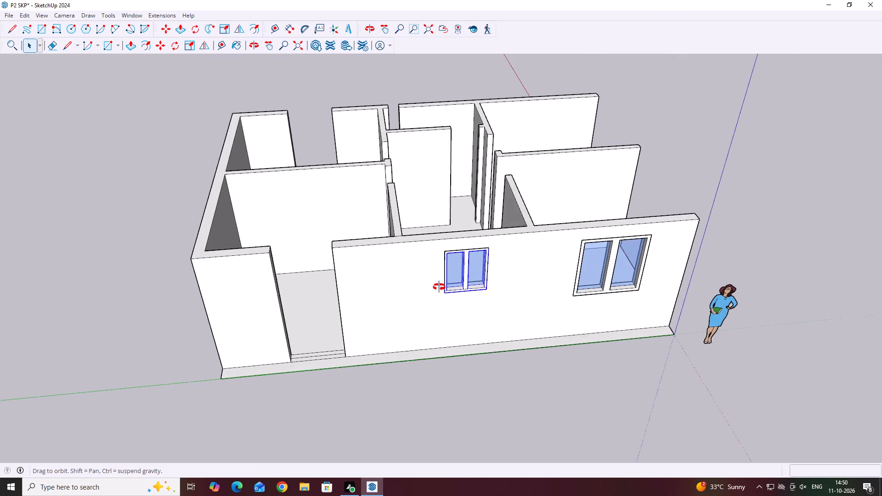
pyautogui.moveTo(439, 287); pyautogui.dragTo(438, 287, button='middle')
pyautogui.press('m')
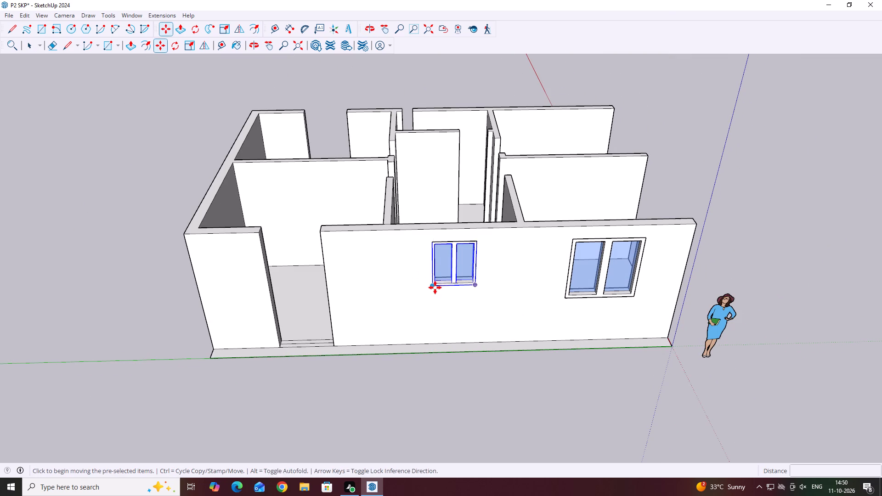
pyautogui.click(435, 287)
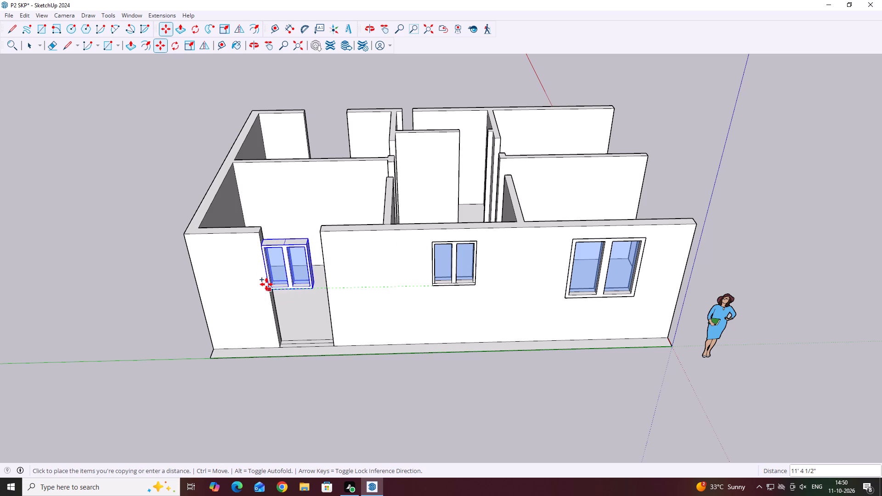
pyautogui.click(274, 288)
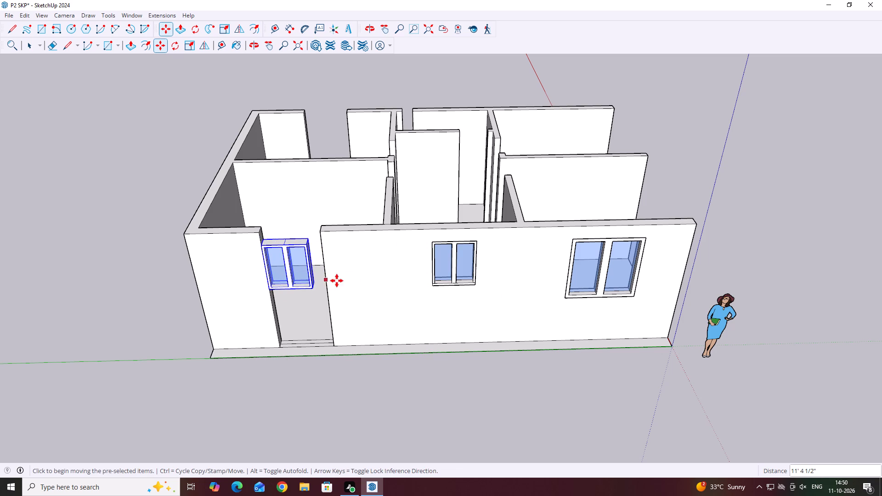
pyautogui.press('Escape')
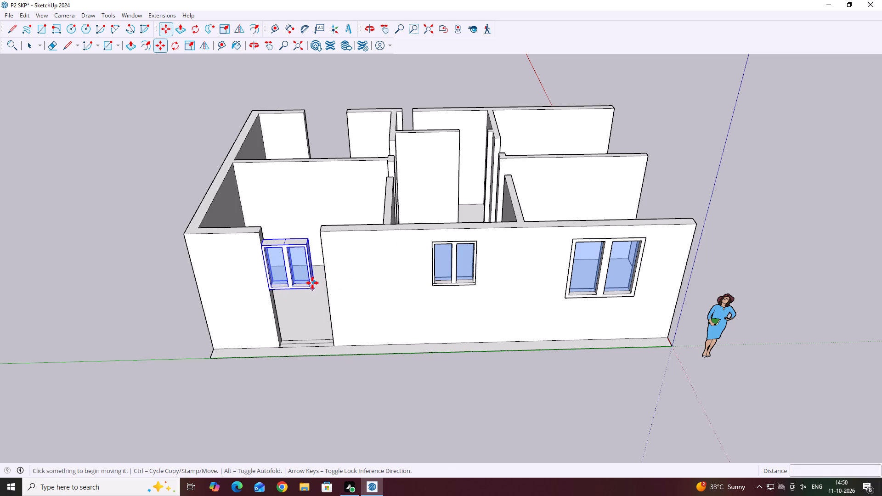
# Scale the copied window uniformly by about 1.33 from its lower outer corner so it spans the unfilled opening's width.
pyautogui.scroll(9, 314, 287)
pyautogui.moveTo(321, 203); pyautogui.dragTo(373, 199, button='middle')
pyautogui.press('Escape')
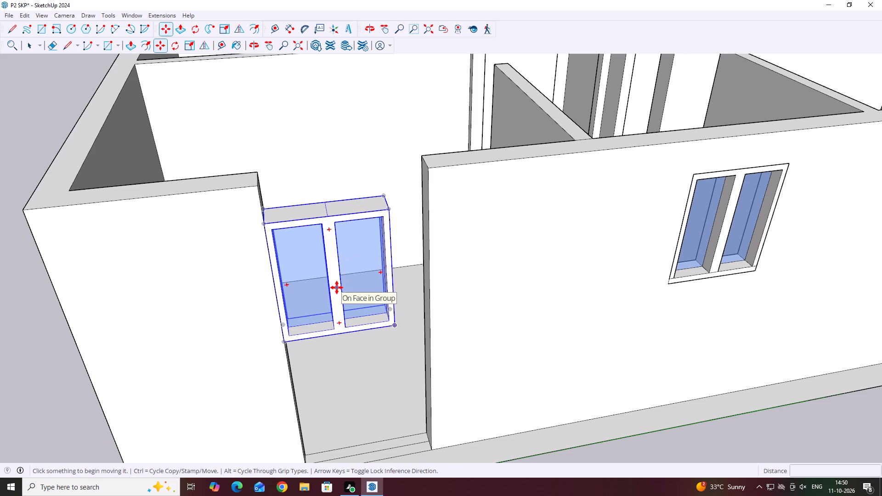
pyautogui.press('s')
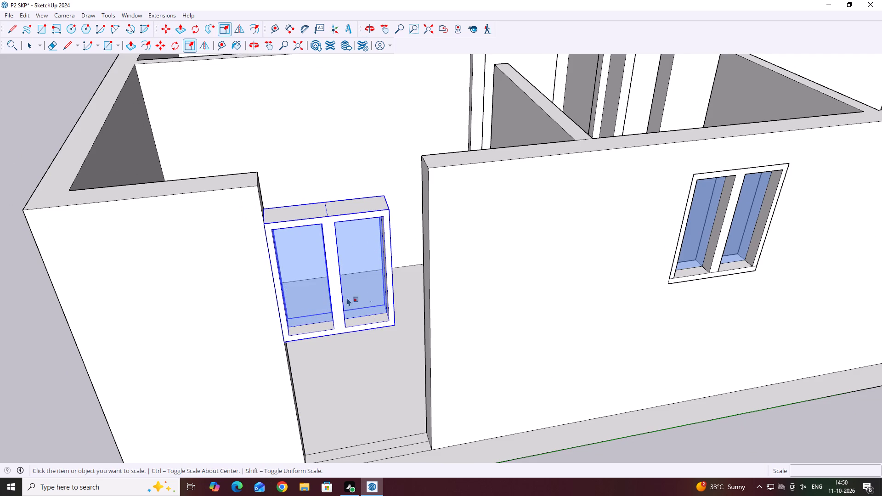
pyautogui.moveTo(361, 298); pyautogui.dragTo(326, 310, button='middle')
pyautogui.press('s')
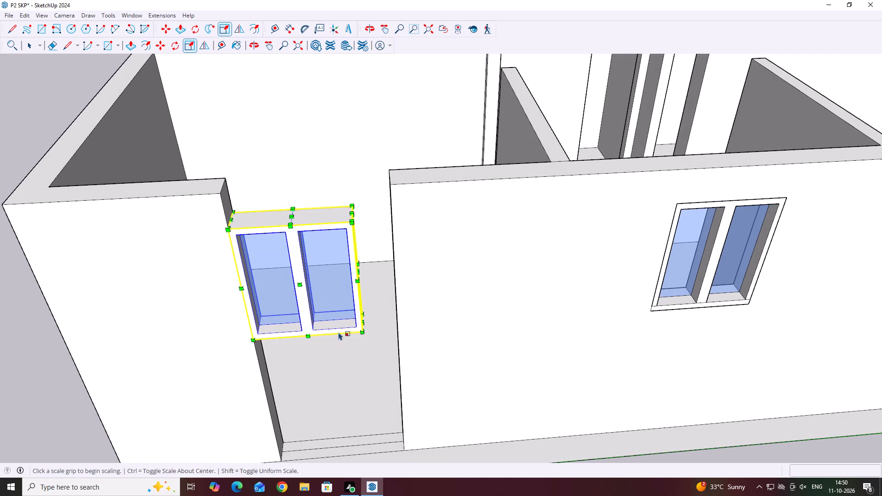
pyautogui.scroll(3, 351, 338)
pyautogui.scroll(-3, 277, 285)
pyautogui.scroll(3, 334, 314)
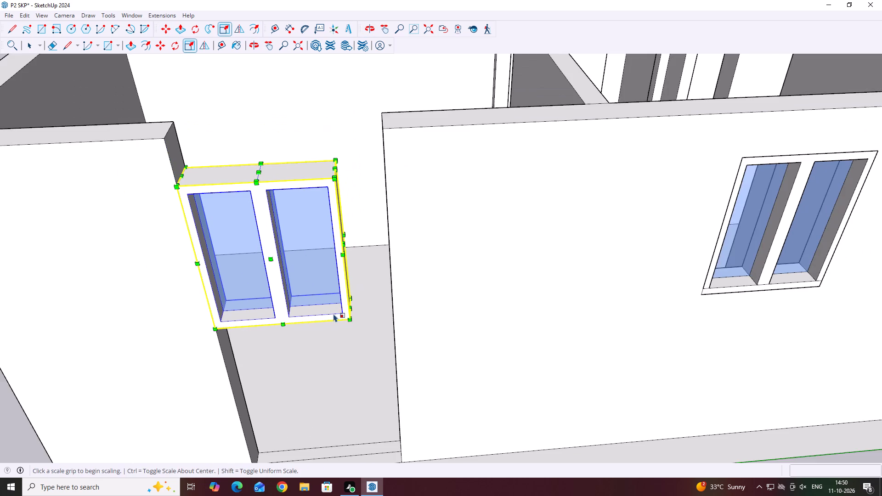
pyautogui.click(354, 320)
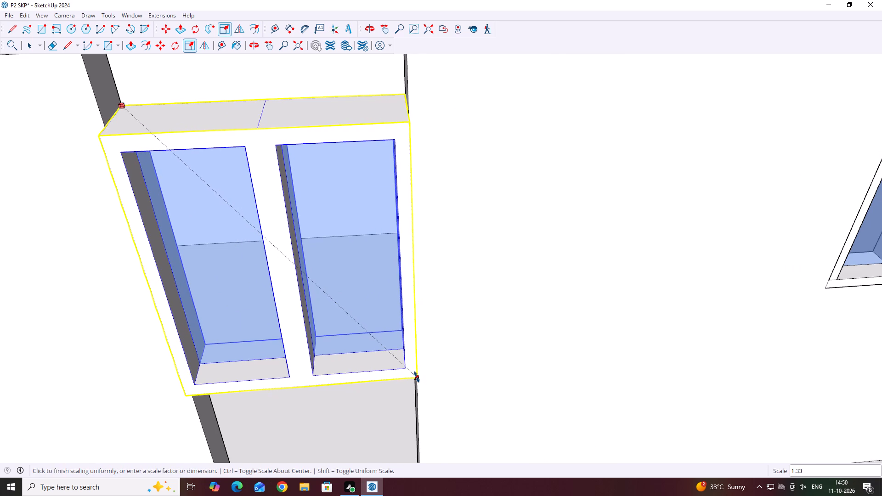
pyautogui.click(417, 377)
pyautogui.scroll(-7, 399, 327)
pyautogui.press('space')
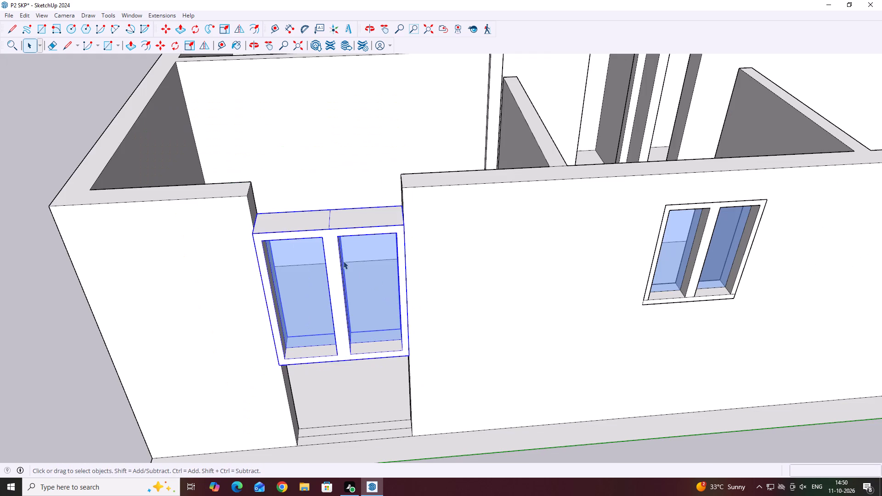
pyautogui.scroll(-7, 343, 261)
pyautogui.click(445, 416)
pyautogui.press('space')
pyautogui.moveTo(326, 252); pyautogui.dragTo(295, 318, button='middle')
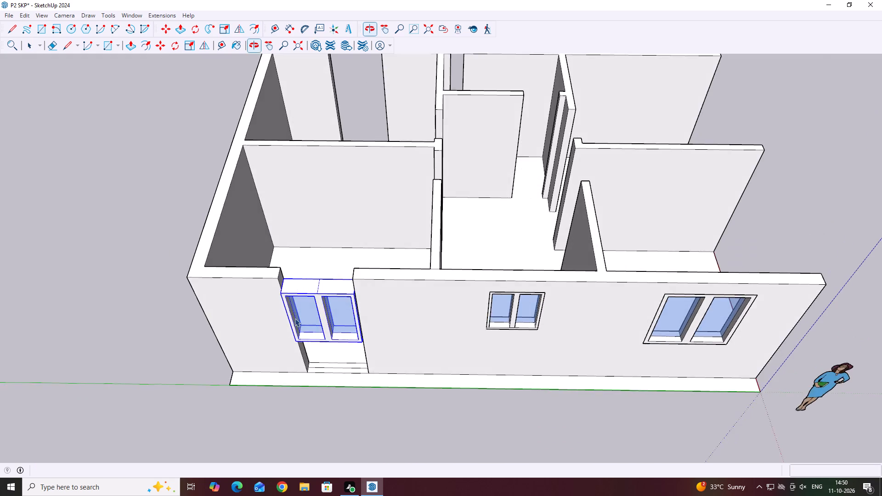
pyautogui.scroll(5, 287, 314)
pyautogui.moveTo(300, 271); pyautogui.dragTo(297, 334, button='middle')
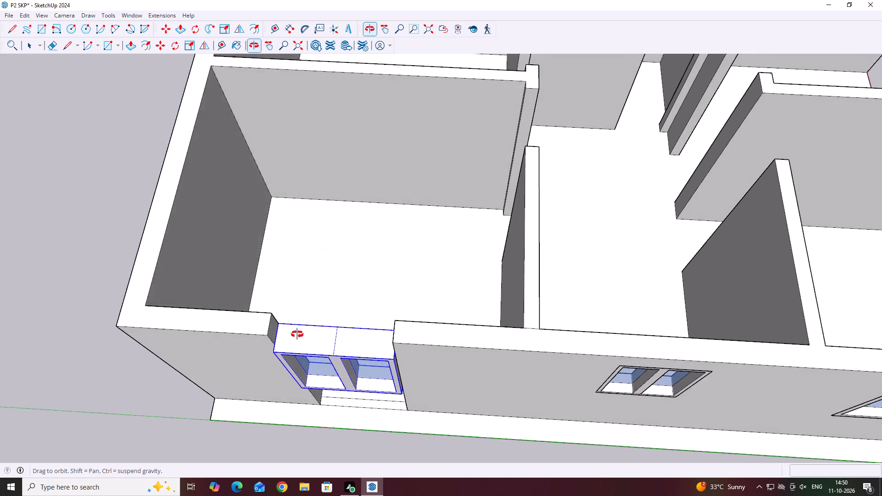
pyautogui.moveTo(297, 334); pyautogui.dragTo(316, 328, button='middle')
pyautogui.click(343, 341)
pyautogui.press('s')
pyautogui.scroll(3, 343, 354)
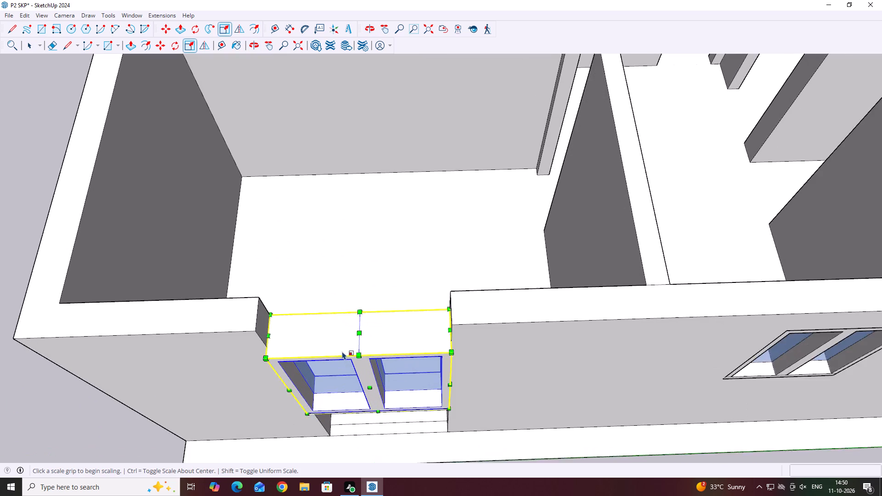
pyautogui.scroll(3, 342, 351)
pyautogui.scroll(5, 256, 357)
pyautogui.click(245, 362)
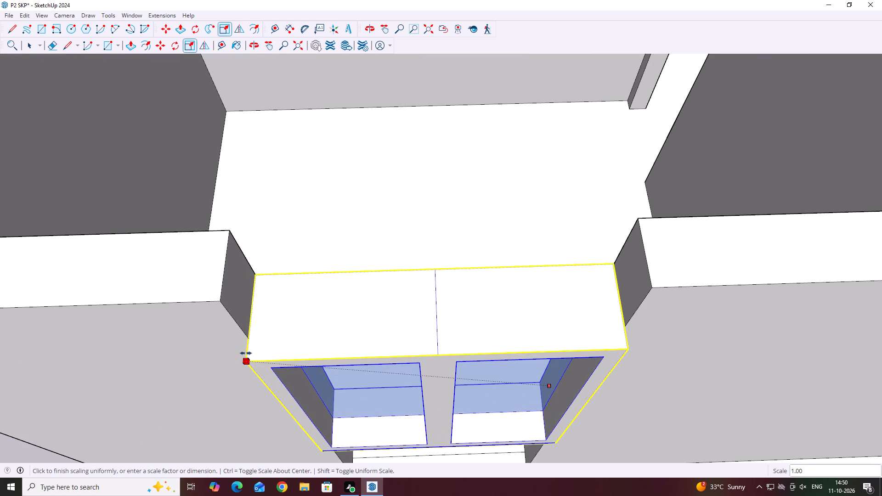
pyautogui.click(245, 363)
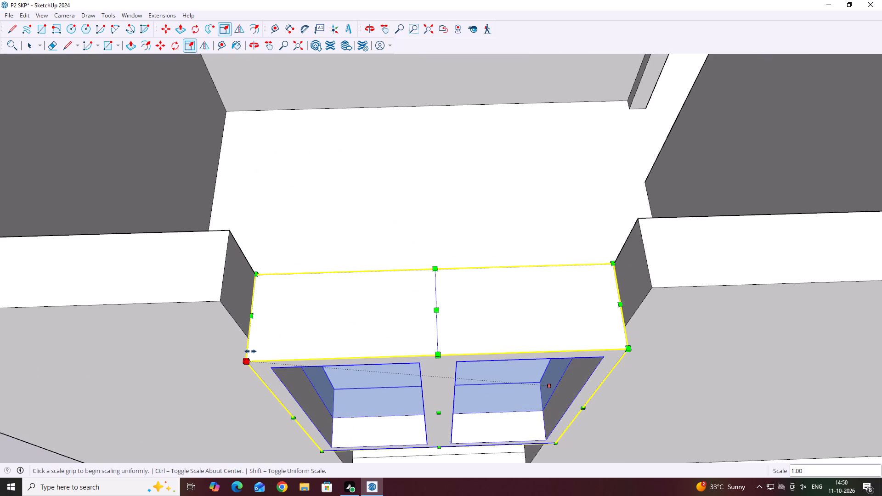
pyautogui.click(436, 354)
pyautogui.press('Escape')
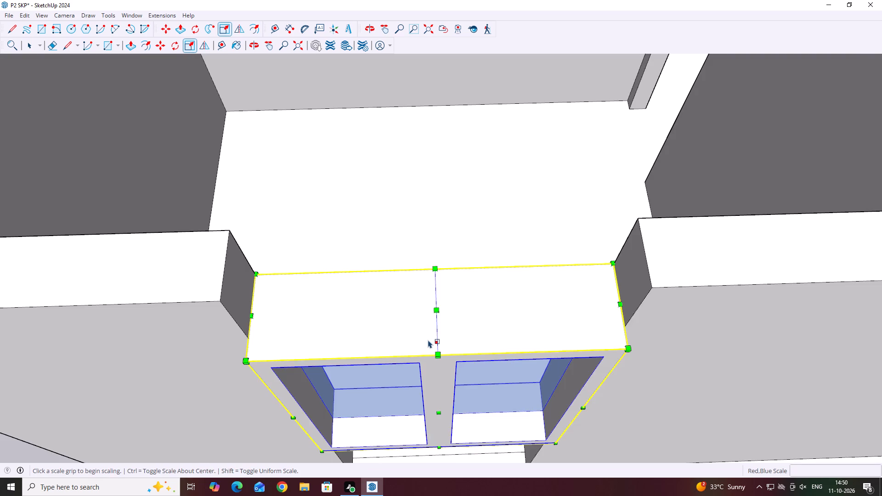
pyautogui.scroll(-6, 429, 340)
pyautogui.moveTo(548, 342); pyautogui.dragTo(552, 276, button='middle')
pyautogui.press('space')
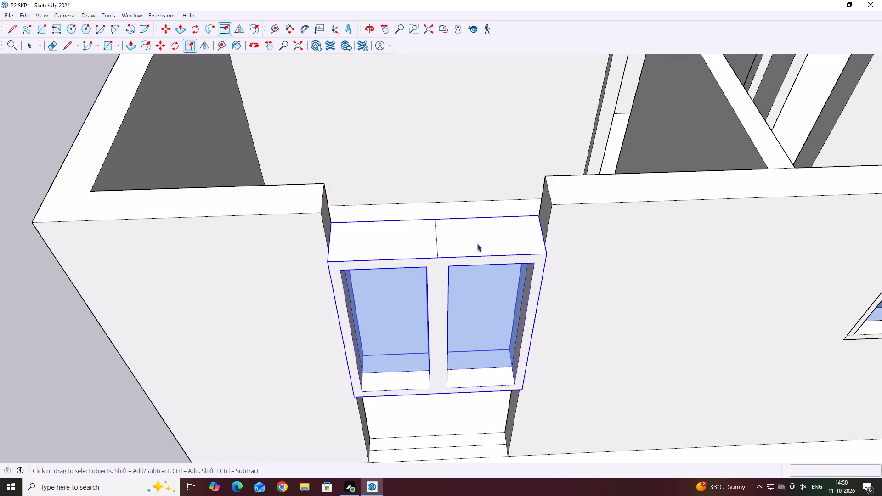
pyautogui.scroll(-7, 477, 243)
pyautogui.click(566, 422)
# Inside the enlarged window group, Push/Pull the frame's front face back toward the outer wall face.
pyautogui.scroll(4, 470, 259)
pyautogui.tripleClick(469, 249)
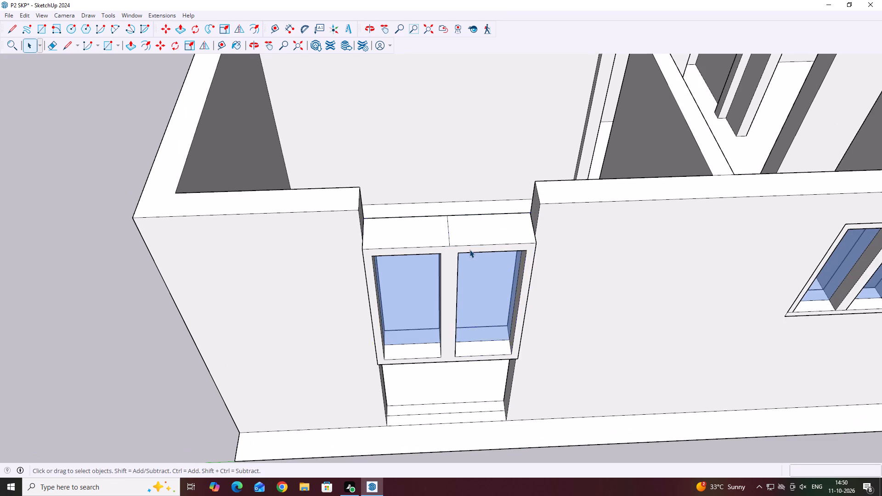
pyautogui.click(469, 248)
pyautogui.scroll(4, 469, 248)
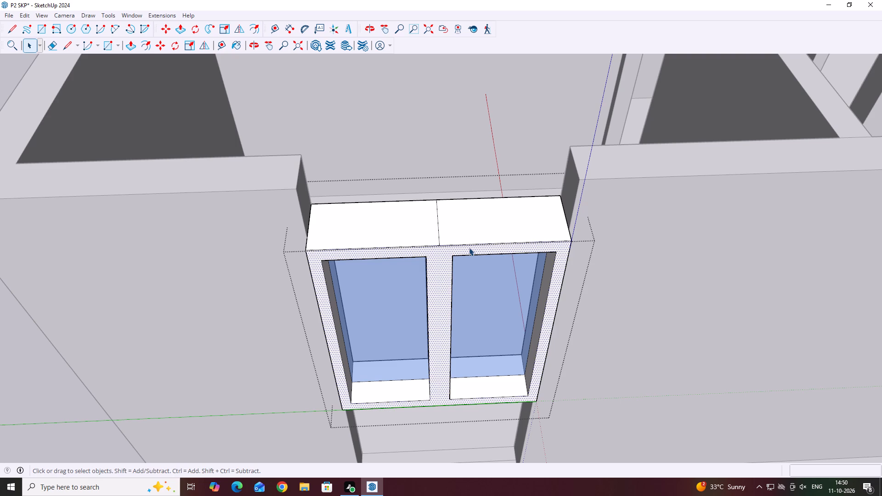
pyautogui.press('m')
pyautogui.press('p')
pyautogui.scroll(2, 566, 243)
pyautogui.click(571, 234)
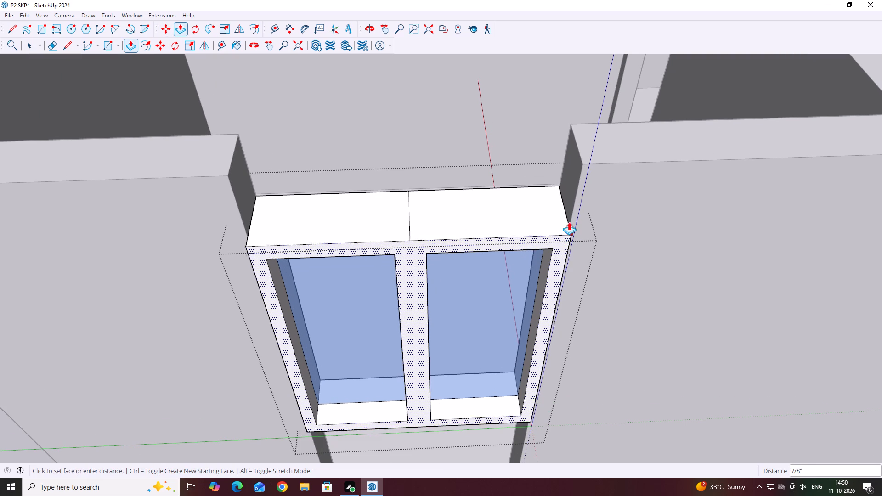
pyautogui.click(572, 211)
pyautogui.press('n')
pyautogui.scroll(-18, 390, 287)
pyautogui.press('space')
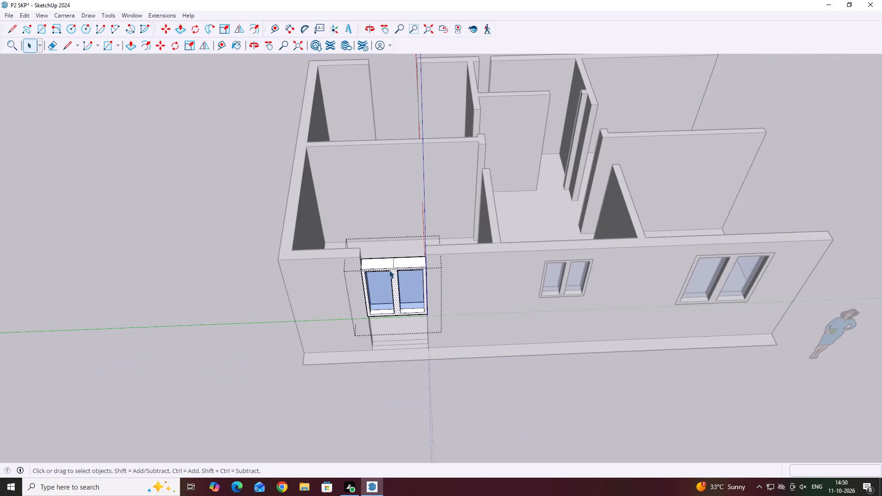
pyautogui.click(586, 402)
# Examine how the enlarged window sits in its opening and in the outer wall from several angles.
pyautogui.moveTo(746, 264); pyautogui.dragTo(683, 356, button='middle')
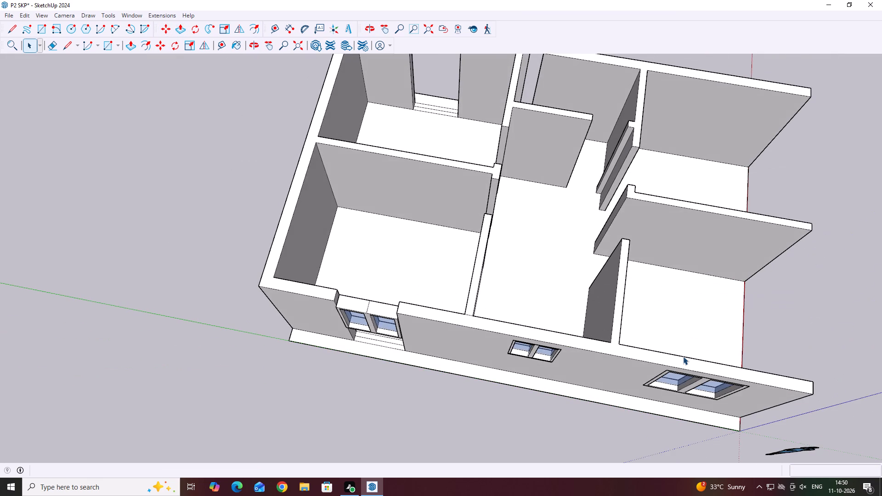
pyautogui.moveTo(563, 346); pyautogui.dragTo(582, 336, button='middle')
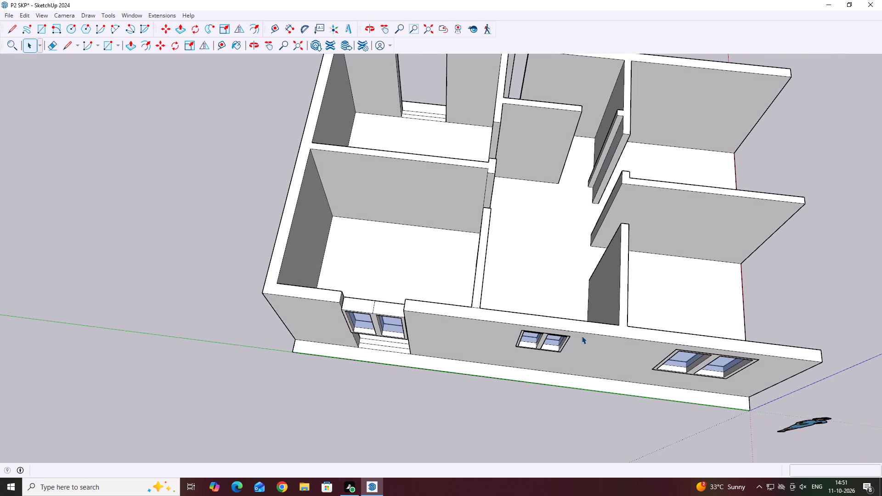
pyautogui.moveTo(538, 332); pyautogui.dragTo(613, 329, button='middle')
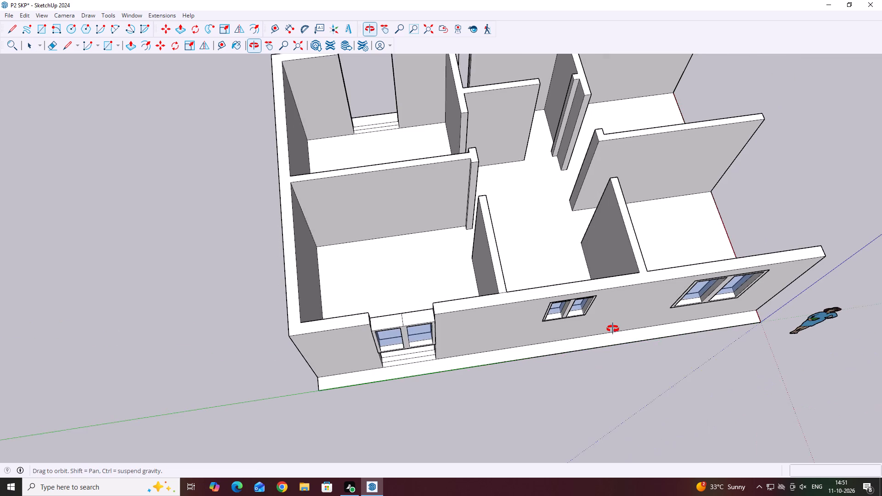
pyautogui.moveTo(613, 329); pyautogui.dragTo(617, 333, button='middle')
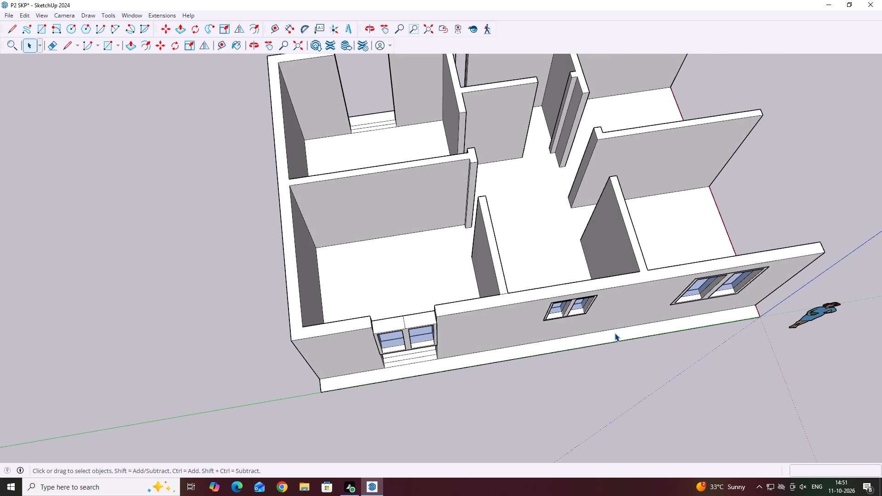
pyautogui.moveTo(450, 373); pyautogui.dragTo(401, 330, button='middle')
pyautogui.scroll(3, 386, 304)
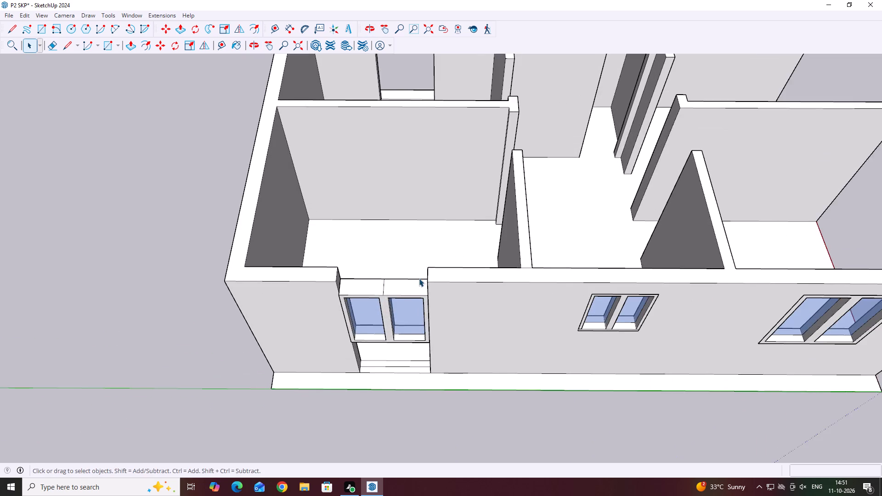
pyautogui.moveTo(442, 270); pyautogui.dragTo(472, 231, button='middle')
pyautogui.moveTo(481, 309); pyautogui.dragTo(355, 360, button='middle')
pyautogui.moveTo(299, 358); pyautogui.dragTo(312, 366, button='middle')
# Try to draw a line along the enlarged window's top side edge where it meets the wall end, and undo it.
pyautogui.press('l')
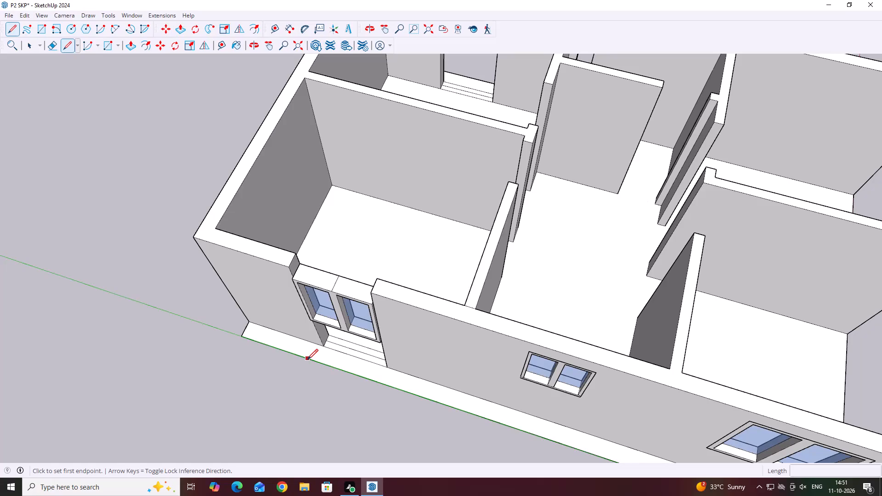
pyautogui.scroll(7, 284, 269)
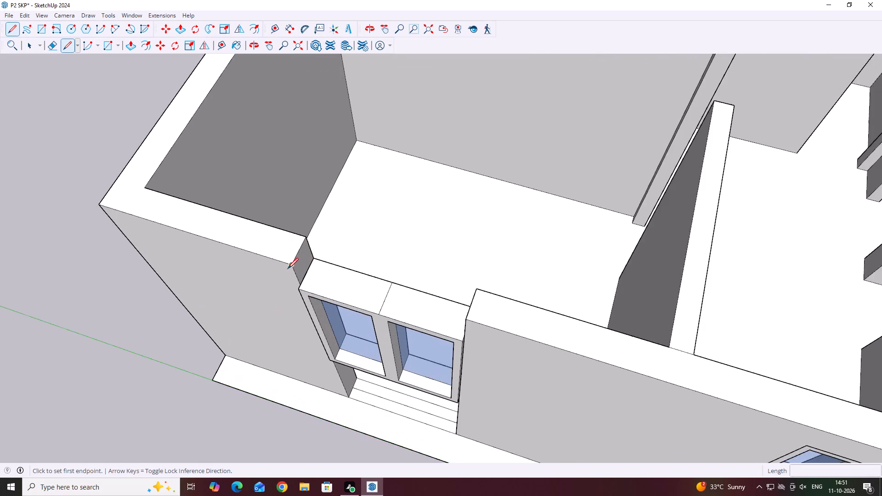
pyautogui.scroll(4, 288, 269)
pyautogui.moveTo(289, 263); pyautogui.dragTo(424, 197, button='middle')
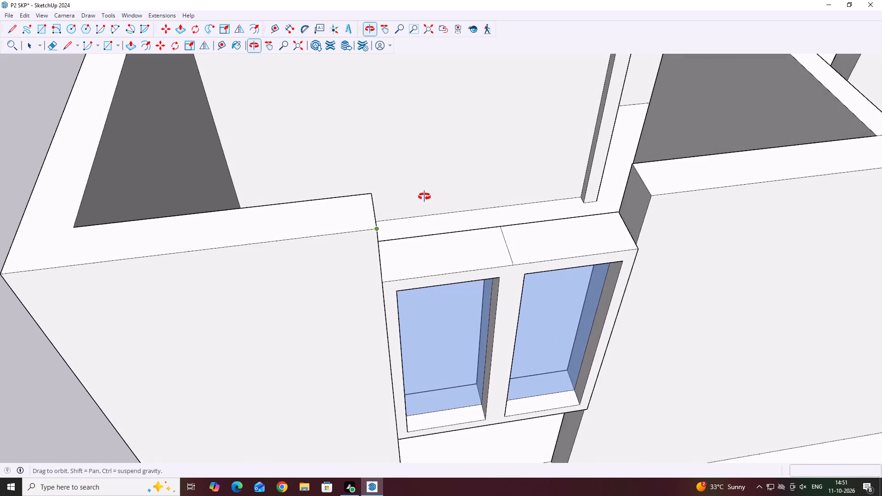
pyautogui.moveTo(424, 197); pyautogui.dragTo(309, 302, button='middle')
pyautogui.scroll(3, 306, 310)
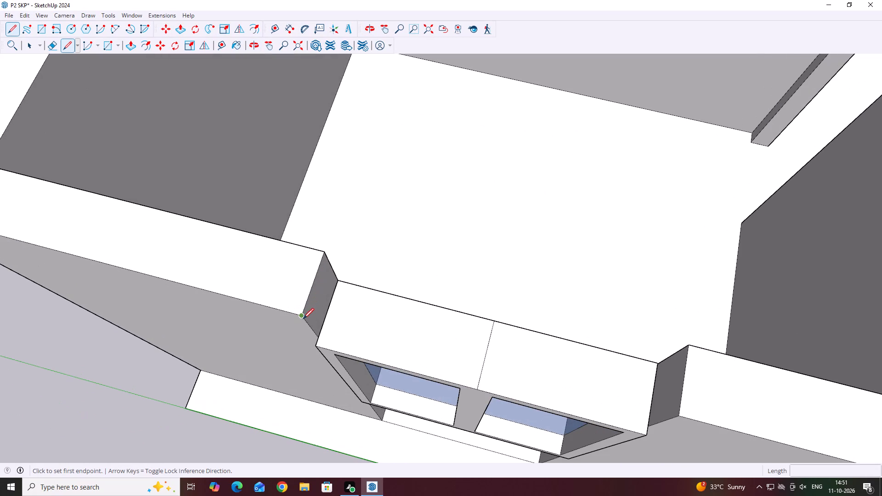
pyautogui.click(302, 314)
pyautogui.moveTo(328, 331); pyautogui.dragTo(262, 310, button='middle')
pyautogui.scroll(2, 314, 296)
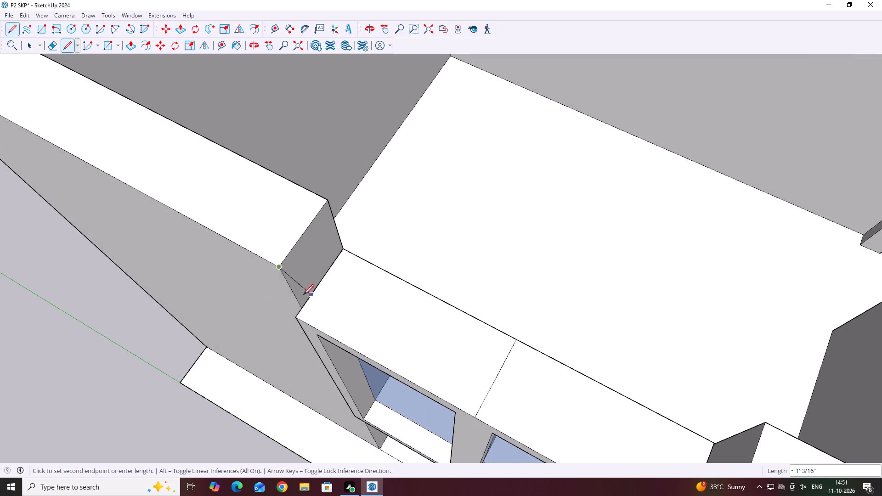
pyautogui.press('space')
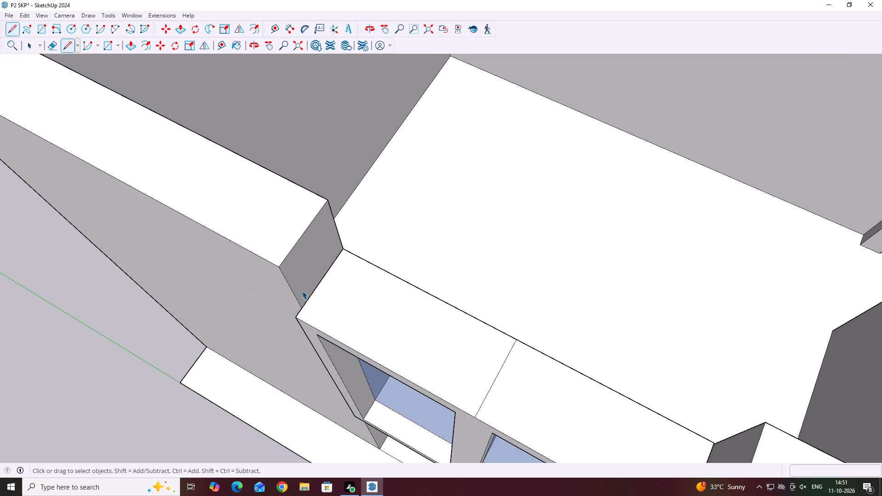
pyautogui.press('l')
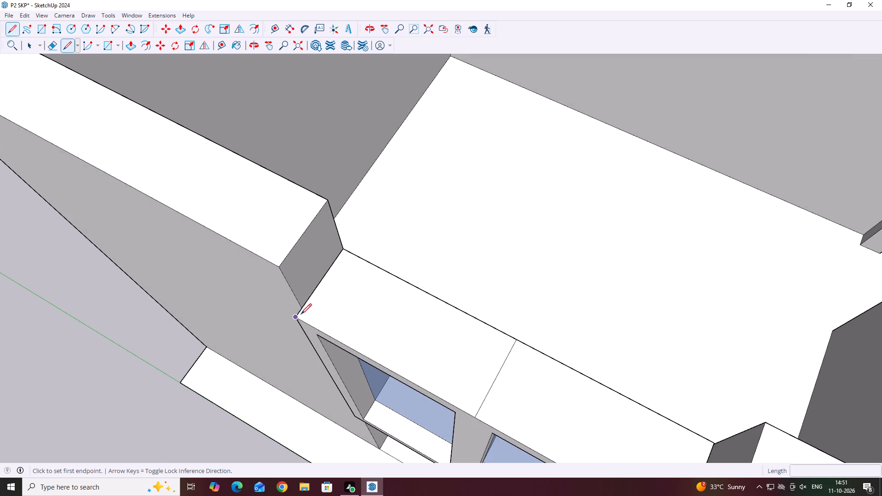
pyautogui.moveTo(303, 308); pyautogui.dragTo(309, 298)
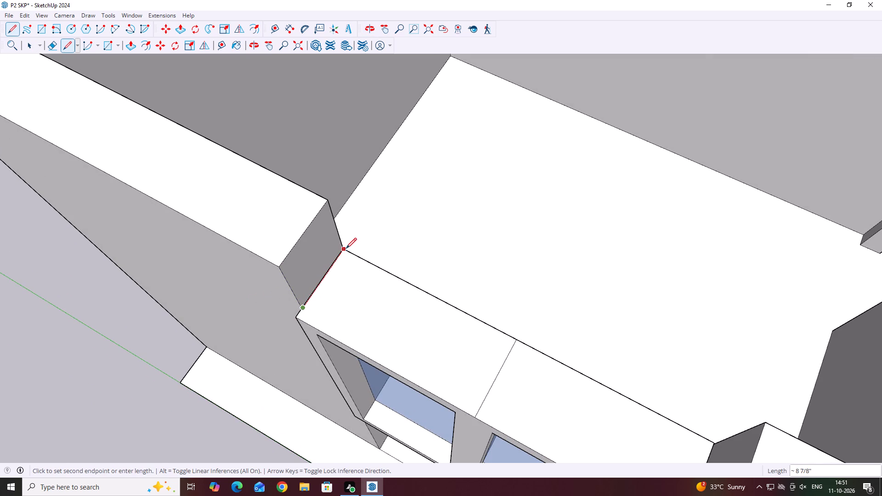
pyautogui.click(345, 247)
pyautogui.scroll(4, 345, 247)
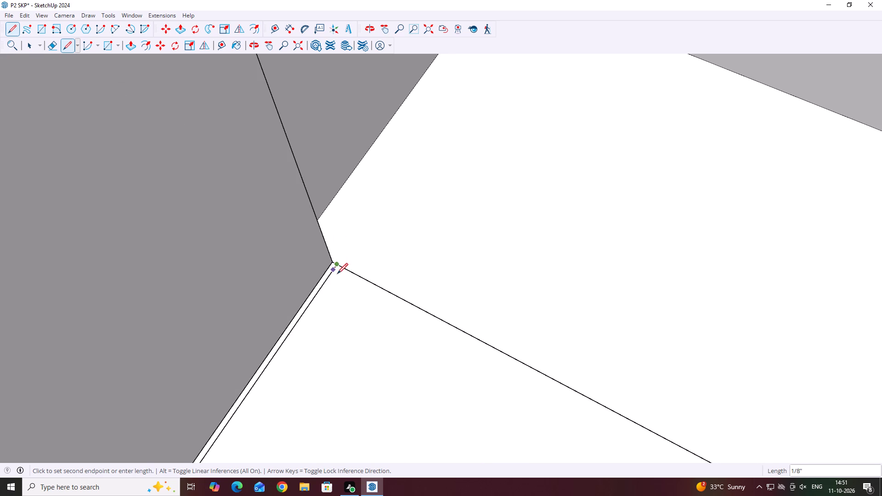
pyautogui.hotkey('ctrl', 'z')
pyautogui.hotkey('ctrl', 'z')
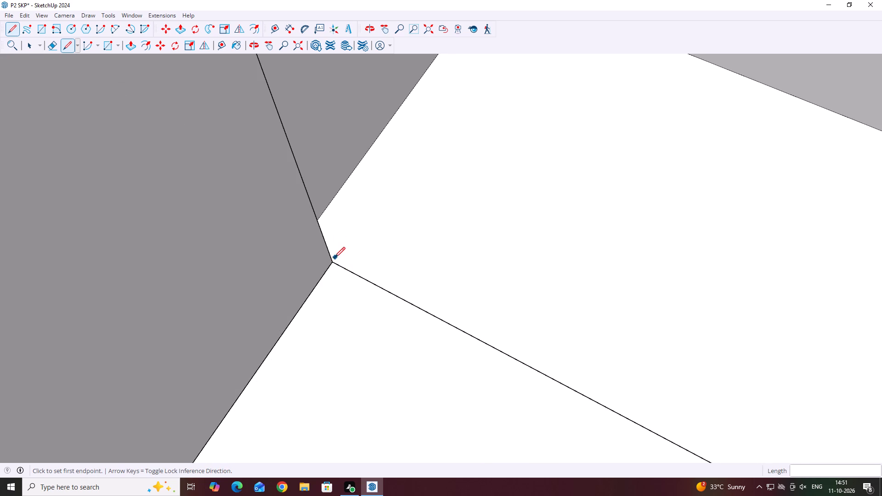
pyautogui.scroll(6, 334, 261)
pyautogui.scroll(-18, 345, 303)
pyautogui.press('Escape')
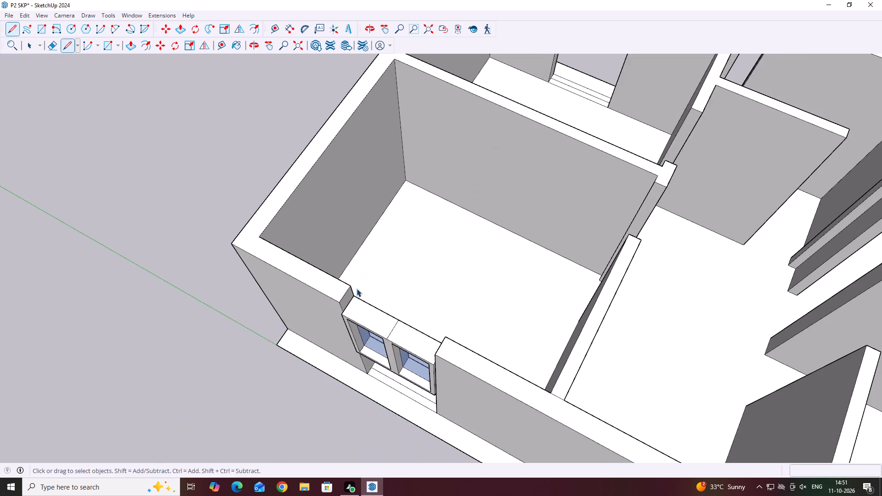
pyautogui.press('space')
# Inside the enlarged window group, Push/Pull the frame's front face about 1 5/16" to bring it closer to the outer wall face.
pyautogui.moveTo(326, 348); pyautogui.dragTo(410, 305, button='middle')
pyautogui.scroll(5, 403, 299)
pyautogui.moveTo(398, 304); pyautogui.dragTo(498, 298, button='middle')
pyautogui.scroll(3, 506, 295)
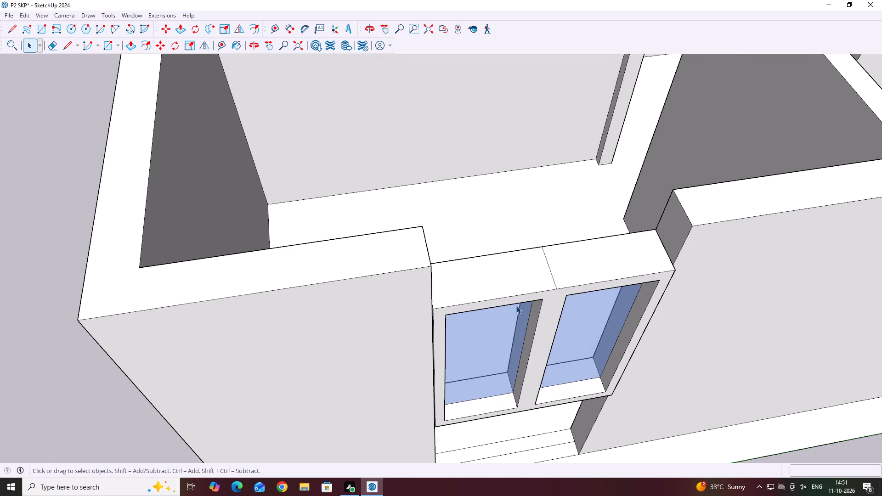
pyautogui.tripleClick(523, 298)
pyautogui.click(523, 298)
pyautogui.scroll(3, 430, 311)
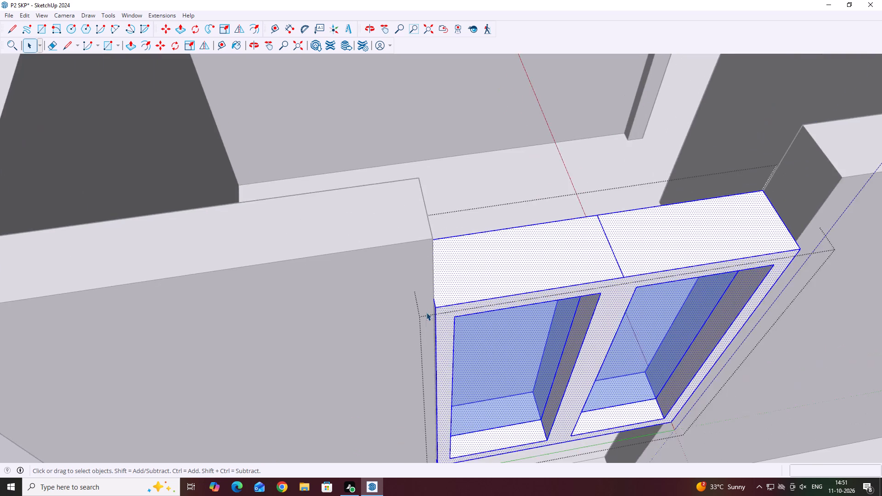
pyautogui.scroll(2, 426, 312)
pyautogui.moveTo(434, 340); pyautogui.dragTo(452, 326, button='middle')
pyautogui.scroll(5, 452, 326)
pyautogui.middleClick(460, 307)
pyautogui.moveTo(459, 300); pyautogui.dragTo(485, 301, button='middle')
pyautogui.press('p')
pyautogui.scroll(8, 438, 299)
pyautogui.click(452, 280)
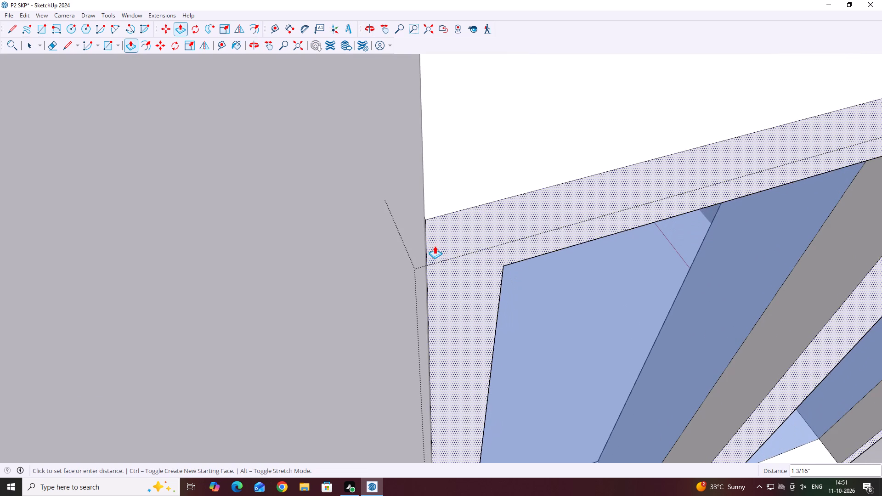
pyautogui.moveTo(370, 265); pyautogui.dragTo(339, 274)
pyautogui.scroll(-6, 266, 310)
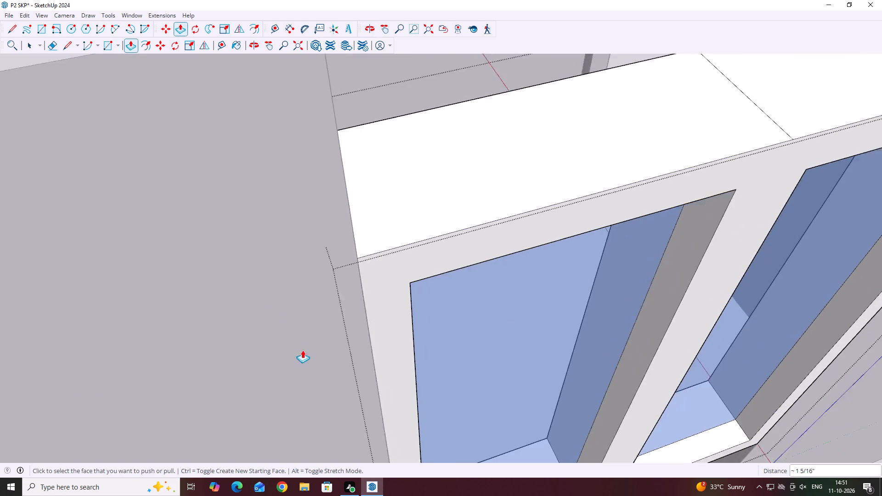
# Push/Pull the enlarged window frame's front face another 1/2", checking it against the wall end on the other side.
pyautogui.scroll(-7, 302, 350)
pyautogui.middleClick(303, 349)
pyautogui.moveTo(582, 366); pyautogui.dragTo(361, 327, button='middle')
pyautogui.scroll(3, 501, 227)
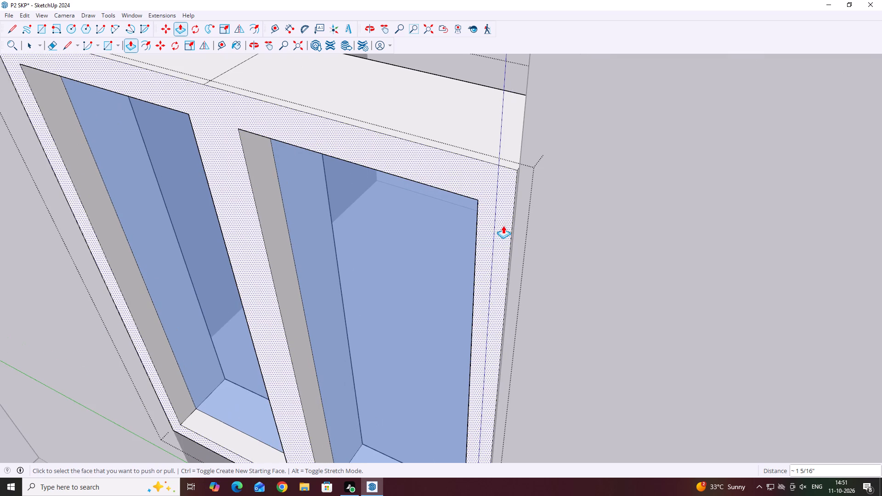
pyautogui.click(504, 222)
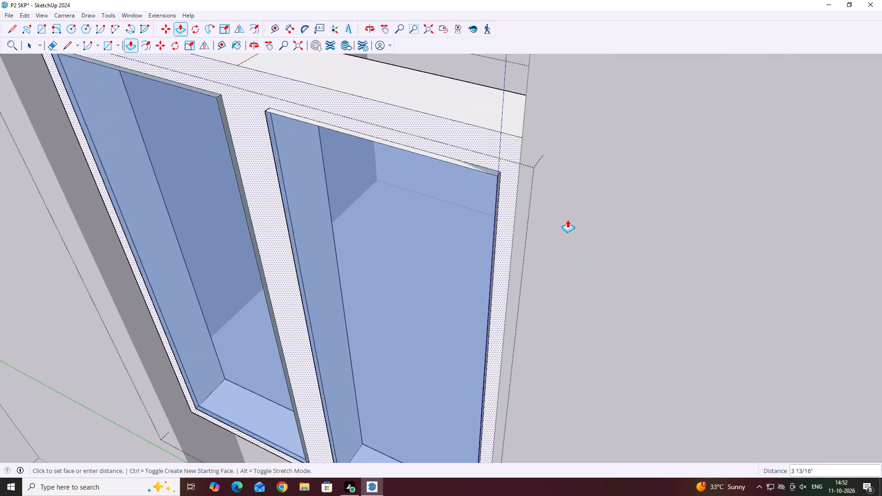
pyautogui.scroll(-2, 572, 250)
pyautogui.scroll(-11, 656, 280)
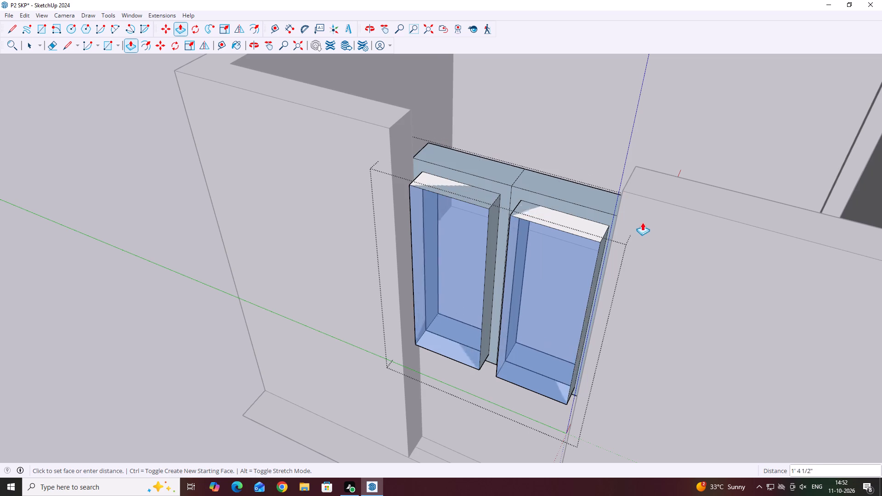
pyautogui.click(707, 285)
# Push/Pull the frame's front face to line up with the outer wall's corner edge, and close the window group.
pyautogui.scroll(11, 580, 222)
pyautogui.moveTo(644, 292); pyautogui.dragTo(658, 303, button='middle')
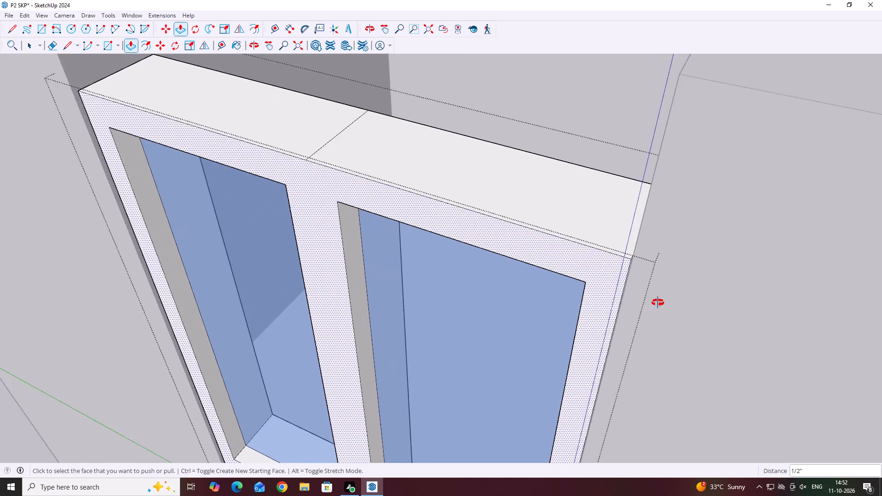
pyautogui.moveTo(658, 303); pyautogui.dragTo(685, 311, button='middle')
pyautogui.scroll(3, 643, 262)
pyautogui.click(620, 240)
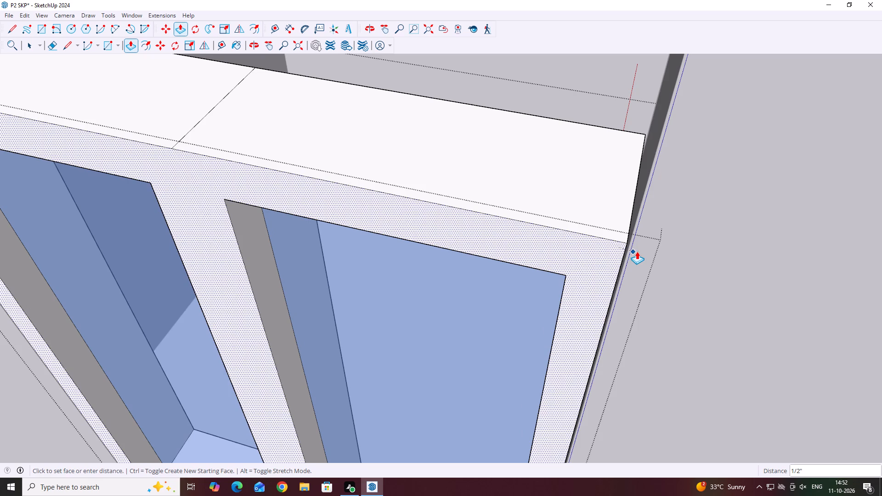
pyautogui.click(637, 251)
pyautogui.scroll(-6, 581, 253)
pyautogui.moveTo(577, 270); pyautogui.dragTo(682, 329, button='middle')
pyautogui.press('space')
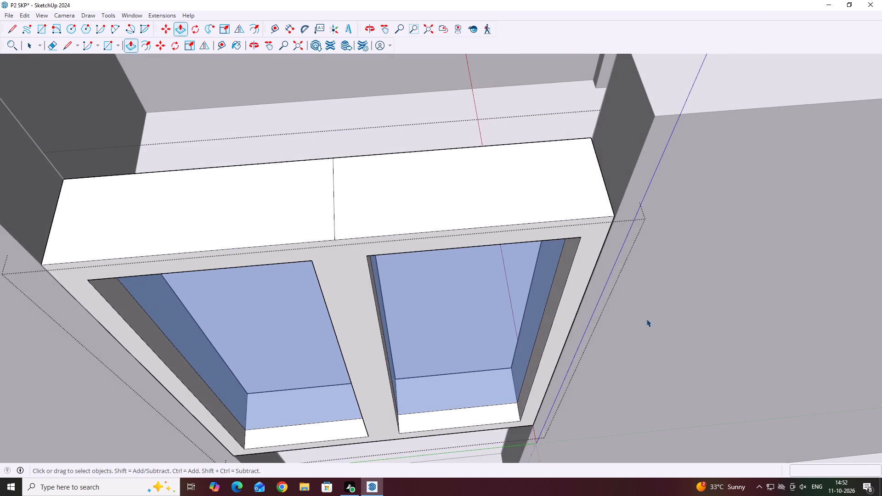
pyautogui.scroll(-12, 529, 259)
pyautogui.press('space')
pyautogui.click(628, 439)
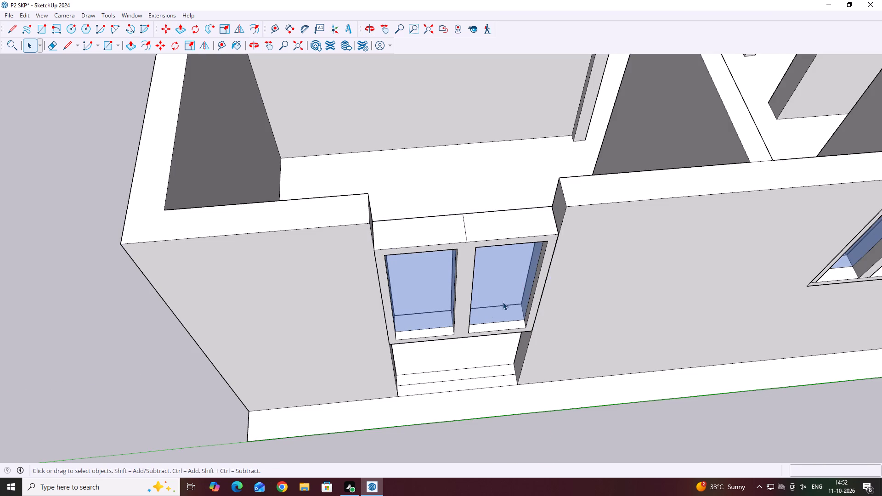
# Examine how the enlarged window lines up with the outer wall and its opening from several angles around the house.
pyautogui.moveTo(522, 305); pyautogui.dragTo(503, 232, button='middle')
pyautogui.moveTo(538, 304); pyautogui.dragTo(528, 298, button='middle')
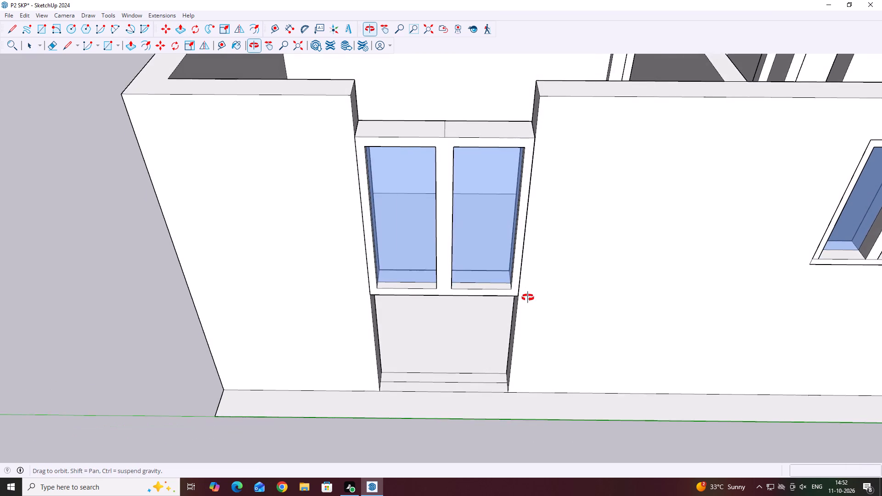
pyautogui.moveTo(528, 298); pyautogui.dragTo(522, 289, button='middle')
pyautogui.scroll(-1, 528, 297)
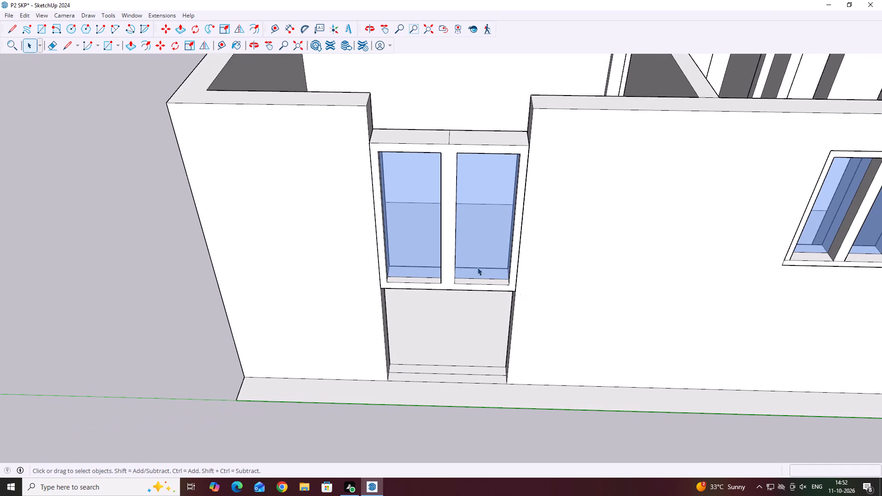
pyautogui.moveTo(381, 286); pyautogui.dragTo(529, 244, button='middle')
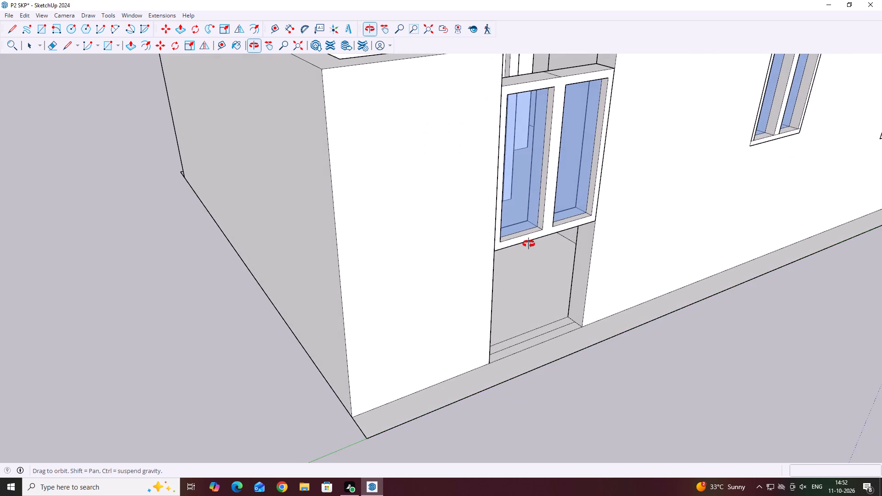
pyautogui.moveTo(529, 244); pyautogui.dragTo(369, 310, button='middle')
pyautogui.scroll(-4, 369, 310)
pyautogui.moveTo(556, 308); pyautogui.dragTo(553, 184, button='middle')
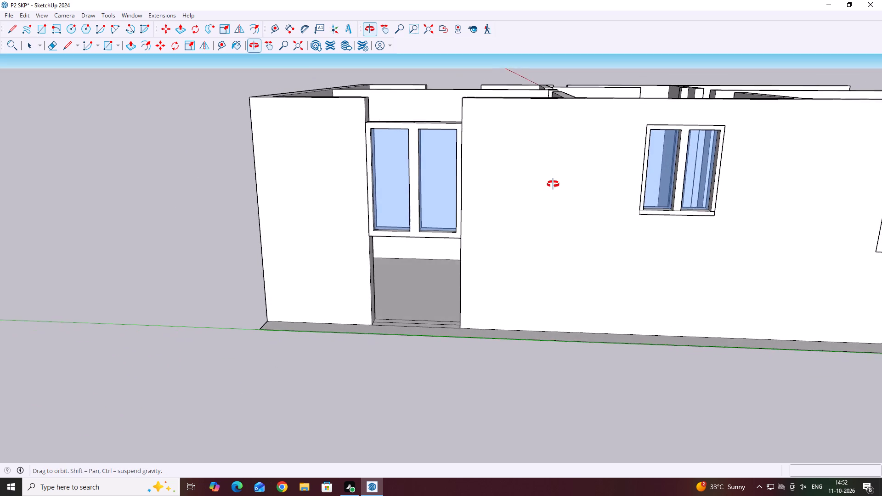
pyautogui.moveTo(553, 184); pyautogui.dragTo(496, 251, button='middle')
pyautogui.moveTo(366, 254); pyautogui.dragTo(413, 224, button='middle')
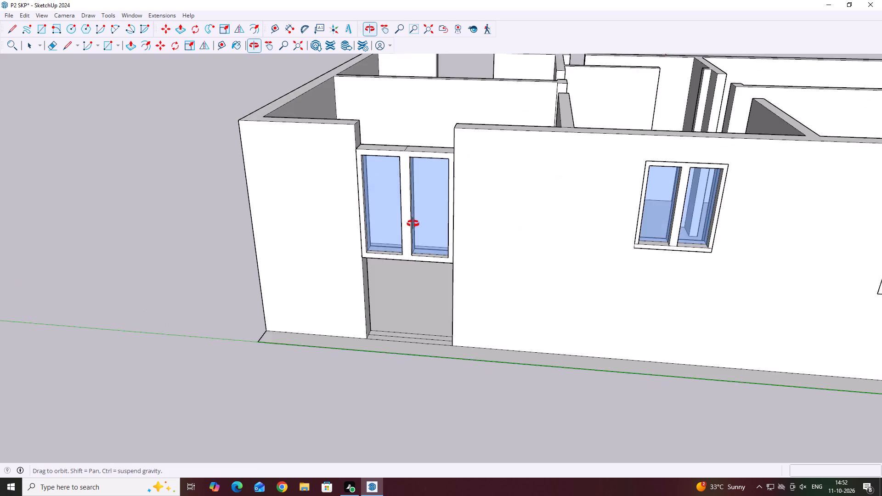
pyautogui.moveTo(413, 224); pyautogui.dragTo(420, 210, button='middle')
pyautogui.scroll(-4, 426, 259)
pyautogui.moveTo(376, 254); pyautogui.dragTo(360, 244, button='middle')
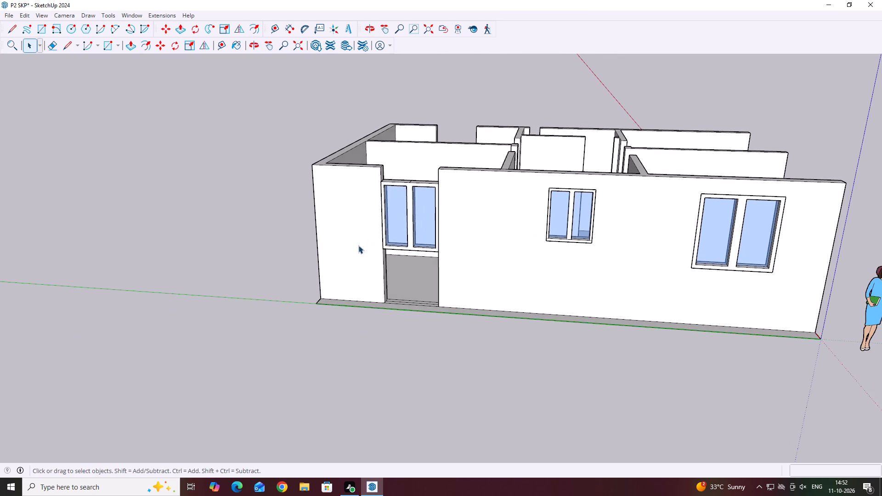
pyautogui.moveTo(456, 250); pyautogui.dragTo(356, 333, button='middle')
pyautogui.moveTo(383, 209); pyautogui.dragTo(357, 271, button='middle')
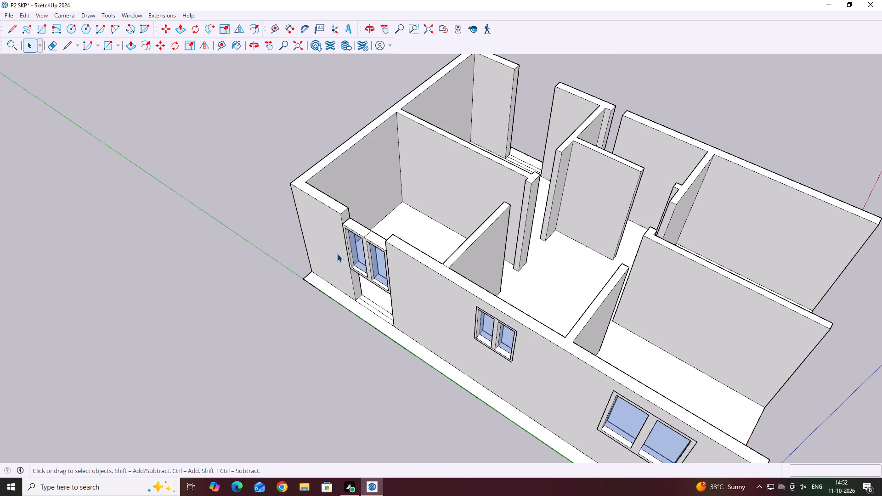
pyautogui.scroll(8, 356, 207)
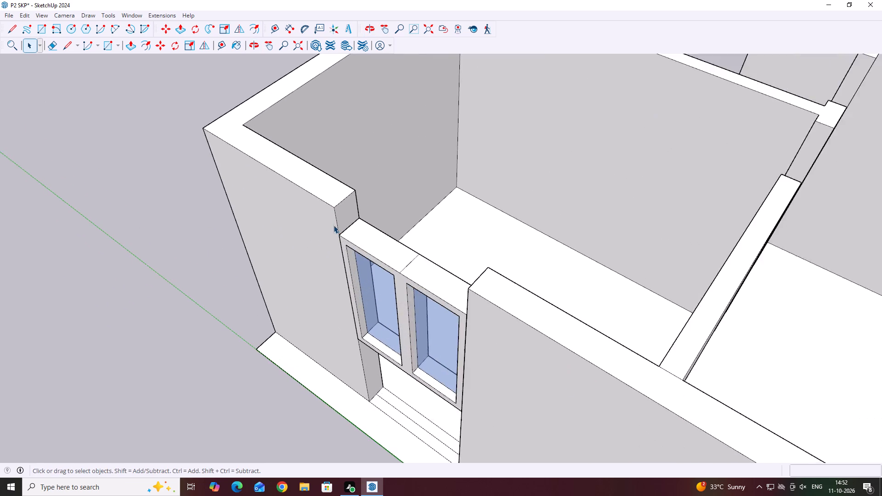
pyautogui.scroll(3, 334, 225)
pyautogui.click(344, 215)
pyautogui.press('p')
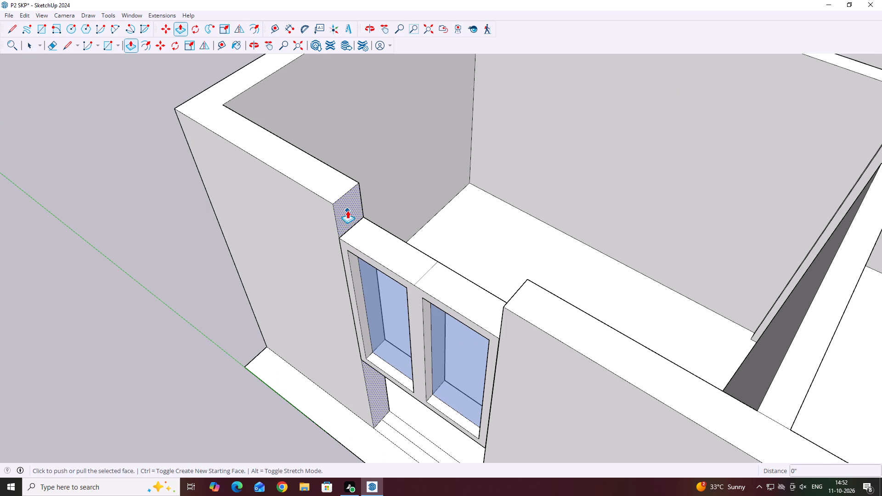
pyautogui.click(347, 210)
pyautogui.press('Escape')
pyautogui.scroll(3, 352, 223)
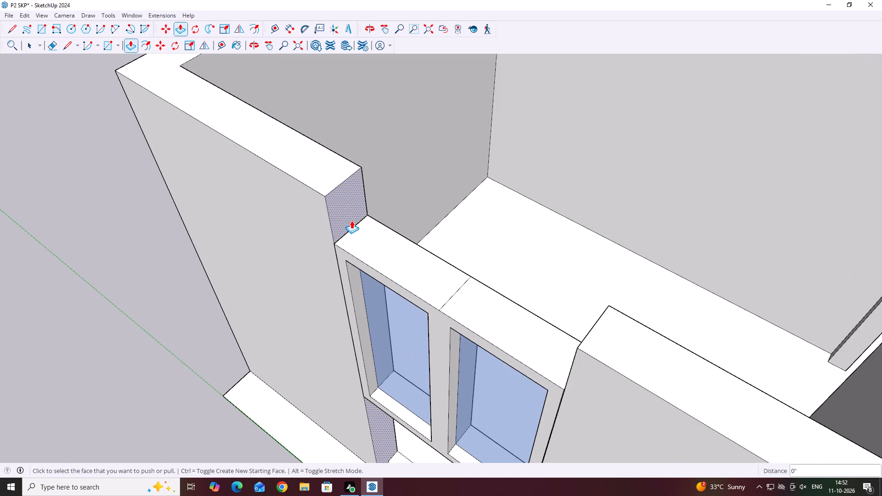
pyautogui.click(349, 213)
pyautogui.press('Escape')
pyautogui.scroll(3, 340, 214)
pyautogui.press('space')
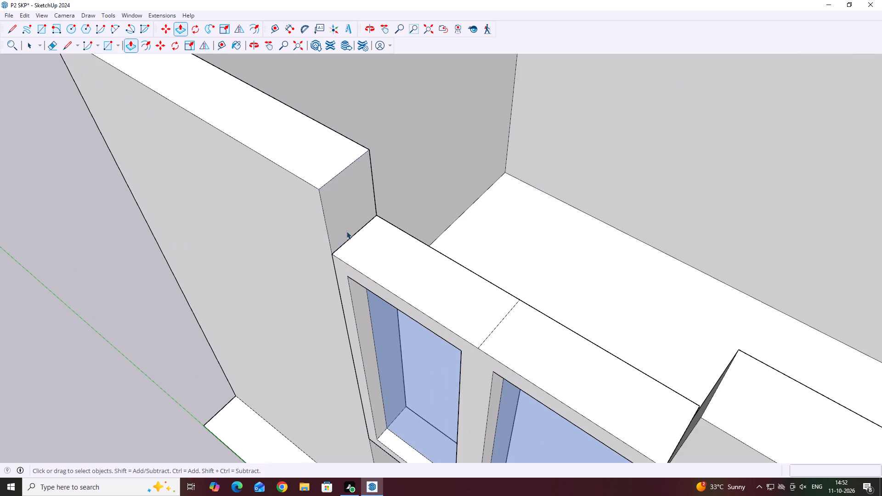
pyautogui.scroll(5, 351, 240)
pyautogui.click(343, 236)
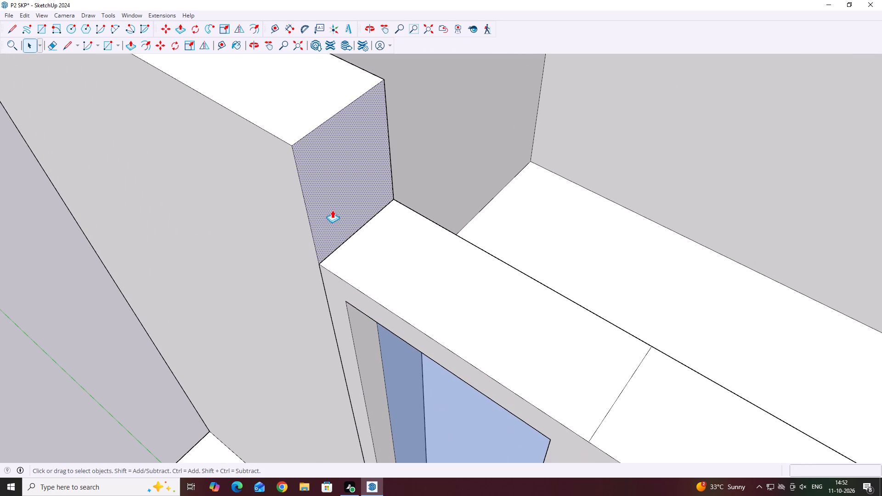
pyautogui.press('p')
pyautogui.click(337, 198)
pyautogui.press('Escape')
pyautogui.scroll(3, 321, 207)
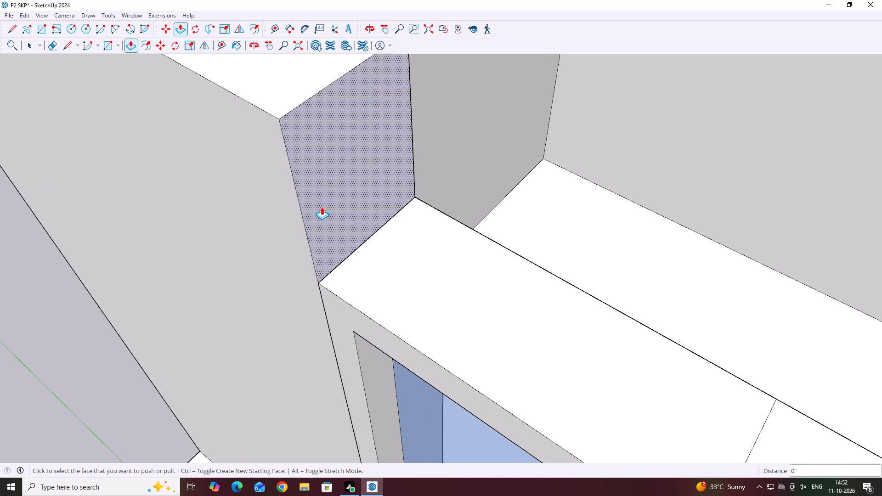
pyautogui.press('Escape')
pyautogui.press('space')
# Draw a 9" line across the wall end along its junction with the enlarged window's top.
pyautogui.press('l')
pyautogui.scroll(3, 315, 280)
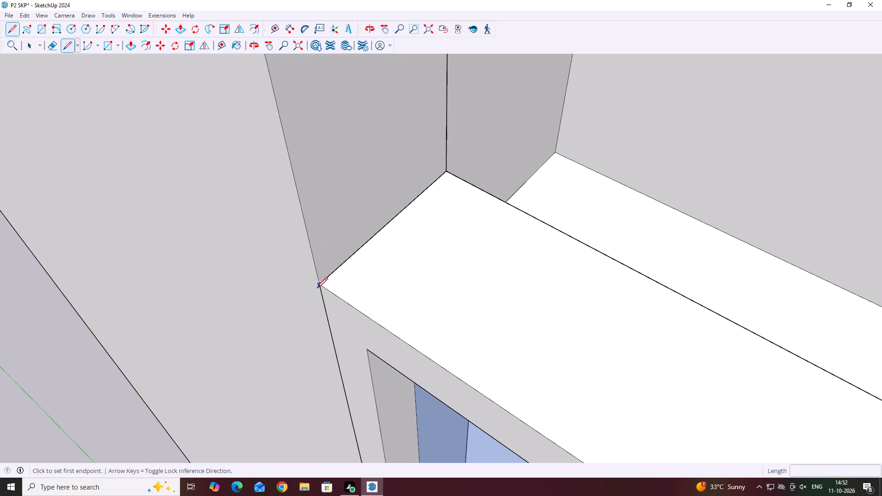
pyautogui.click(317, 286)
pyautogui.scroll(2, 409, 185)
pyautogui.click(456, 165)
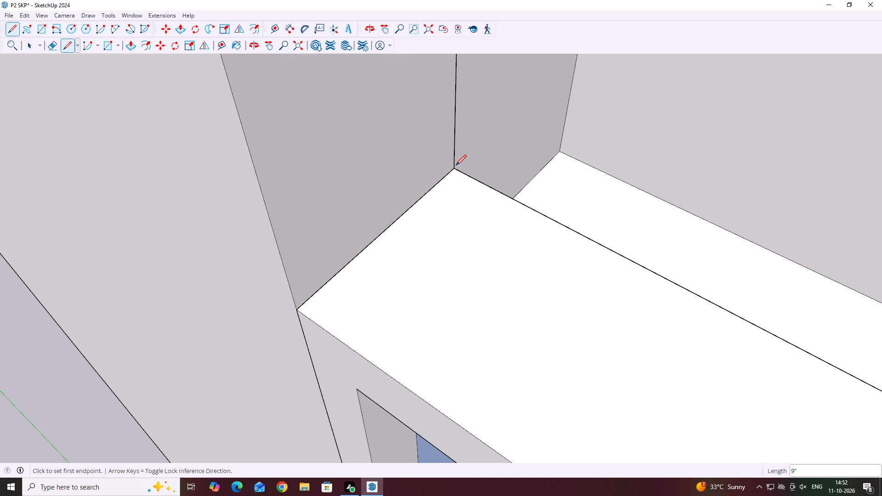
pyautogui.scroll(11, 454, 165)
pyautogui.click(462, 167)
pyautogui.press('space')
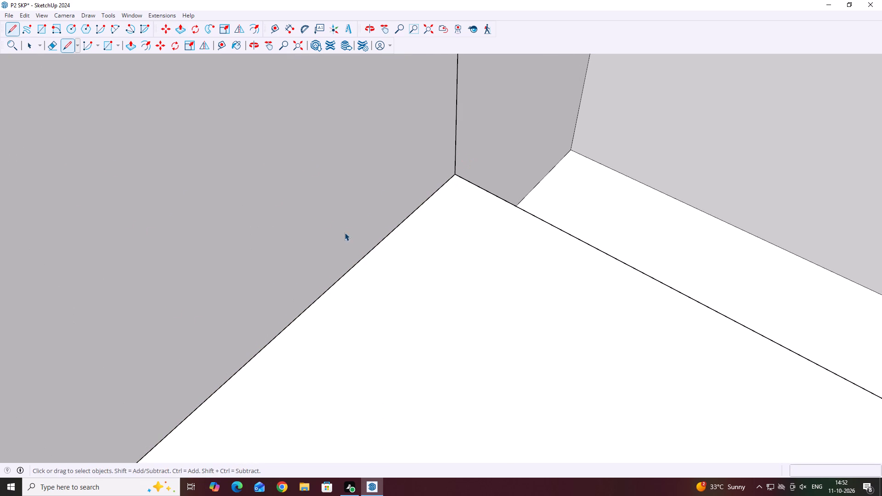
# Push/Pull the wall end face above the enlarged window 4' to meet the opposite wall end, forming the lintel.
pyautogui.click(298, 217)
pyautogui.scroll(-18, 343, 242)
pyautogui.press('p')
pyautogui.click(333, 201)
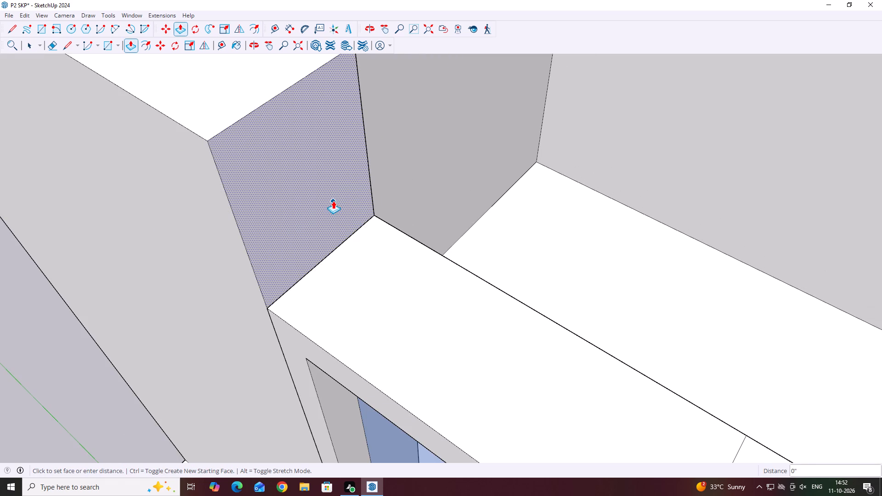
pyautogui.scroll(-11, 412, 226)
pyautogui.scroll(-1, 639, 355)
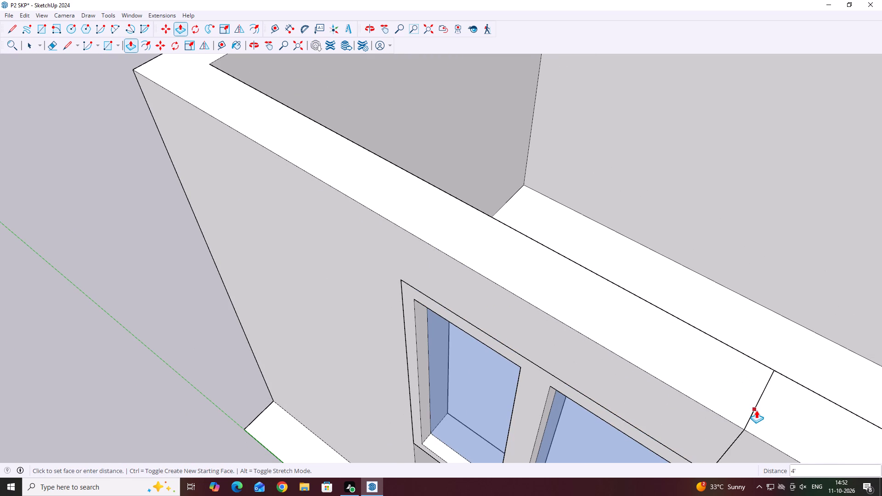
pyautogui.click(756, 410)
pyautogui.press('space')
# Delete the extra line running across the base of the opening below the enlarged window.
pyautogui.scroll(-15, 428, 223)
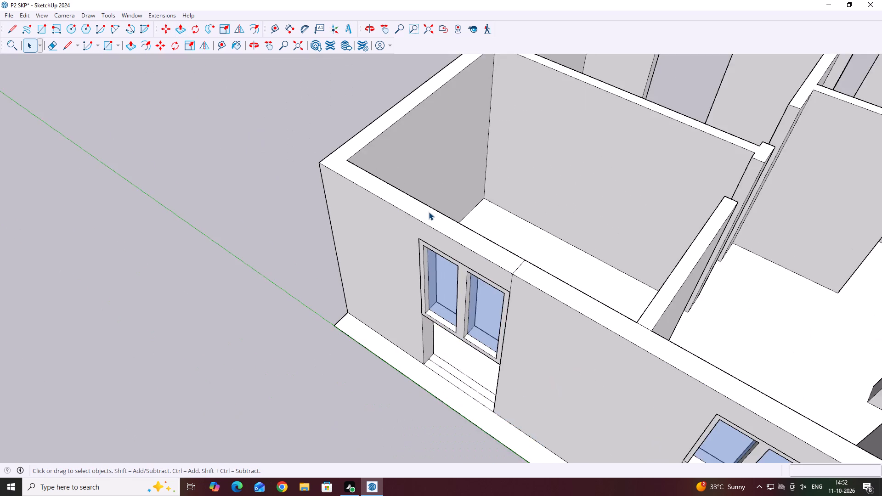
pyautogui.scroll(-12, 429, 212)
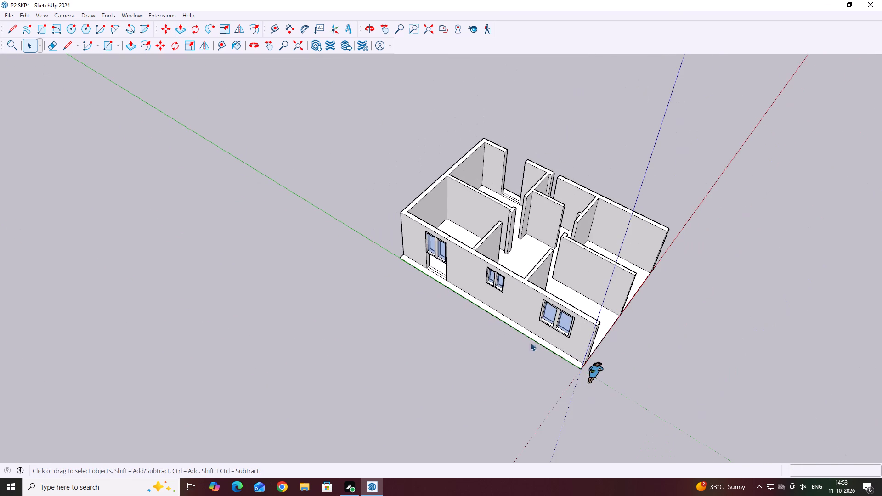
pyautogui.click(513, 350)
pyautogui.scroll(3, 435, 258)
pyautogui.moveTo(424, 246); pyautogui.dragTo(517, 276, button='middle')
pyautogui.moveTo(418, 287); pyautogui.dragTo(534, 286, button='middle')
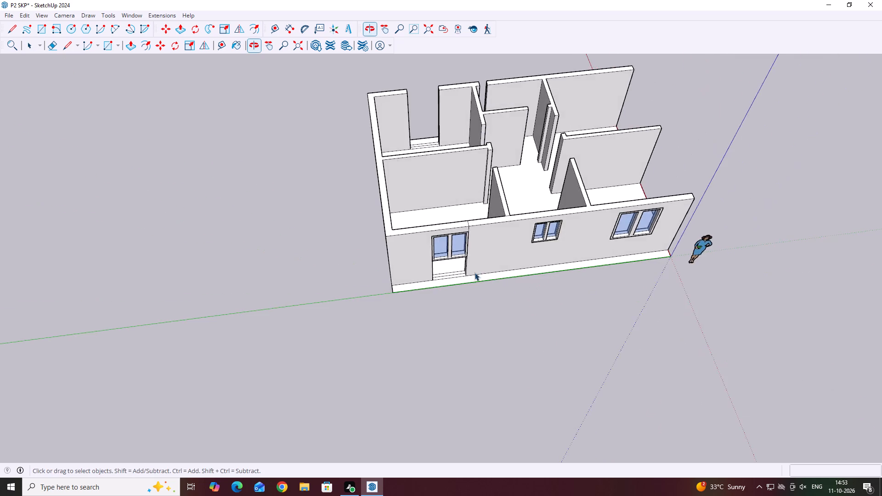
pyautogui.scroll(8, 441, 275)
pyautogui.click(449, 276)
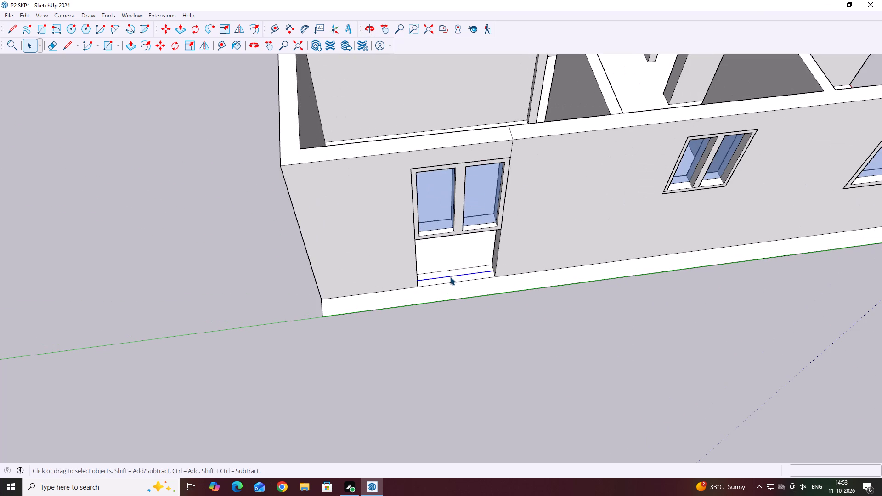
pyautogui.press('Delete')
# Push/Pull the base face of the opening up about 4' 1 7/8" to the enlarged window's underside, filling the wall below it.
pyautogui.click(437, 282)
pyautogui.moveTo(462, 278); pyautogui.dragTo(434, 293, button='middle')
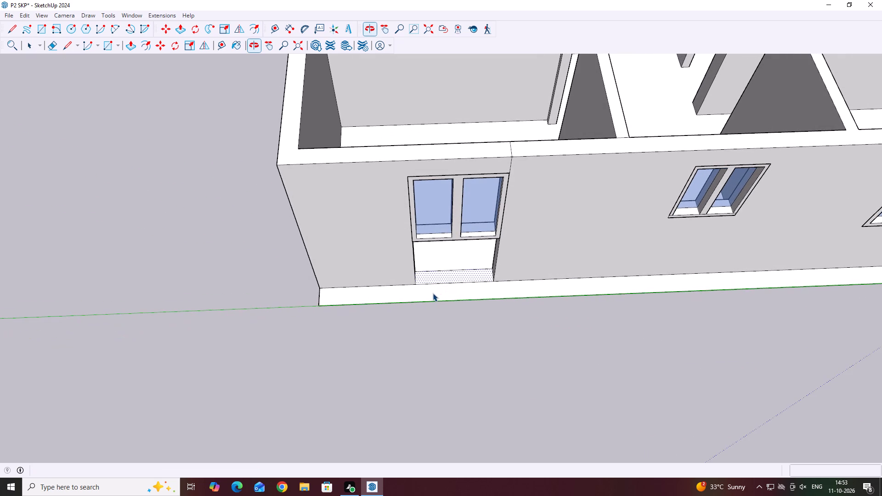
pyautogui.press('p')
pyautogui.scroll(3, 450, 264)
pyautogui.click(452, 280)
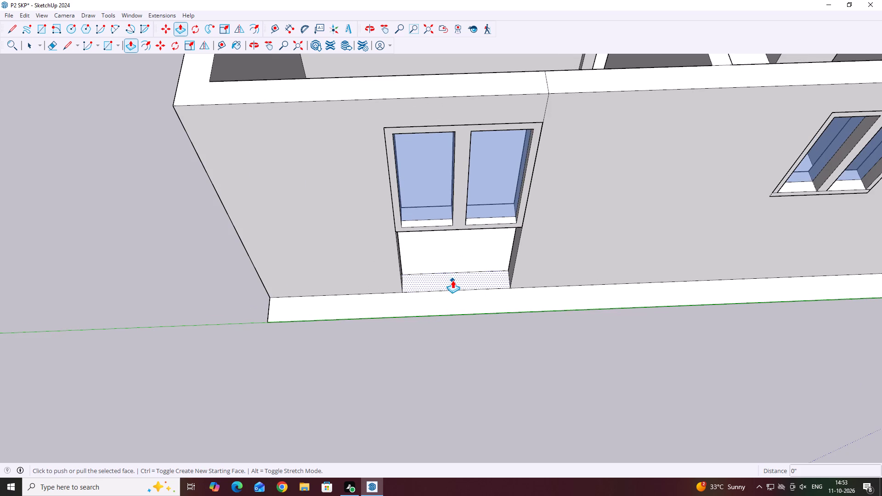
pyautogui.scroll(5, 524, 224)
pyautogui.click(524, 224)
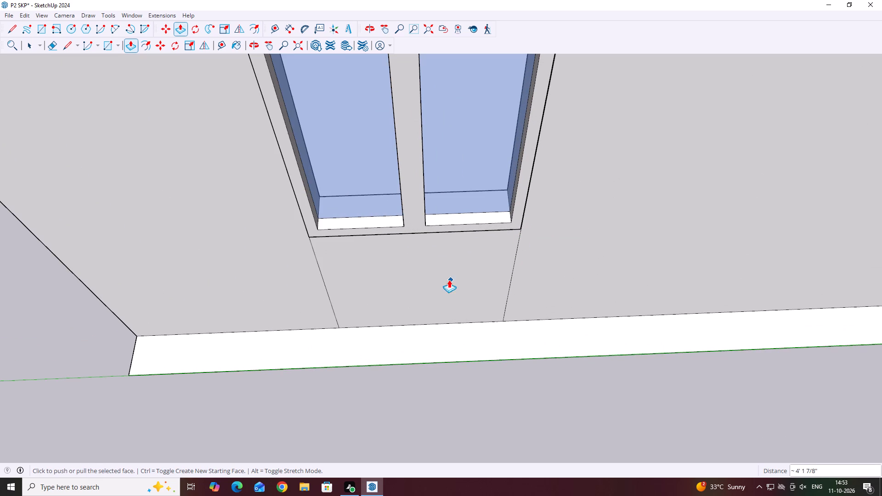
pyautogui.press('space')
# Delete the two vertical seam lines below the enlarged window on the outer wall face.
pyautogui.scroll(-5, 446, 279)
pyautogui.moveTo(479, 325); pyautogui.dragTo(320, 322, button='middle')
pyautogui.scroll(-4, 424, 324)
pyautogui.moveTo(531, 310); pyautogui.dragTo(242, 197, button='middle')
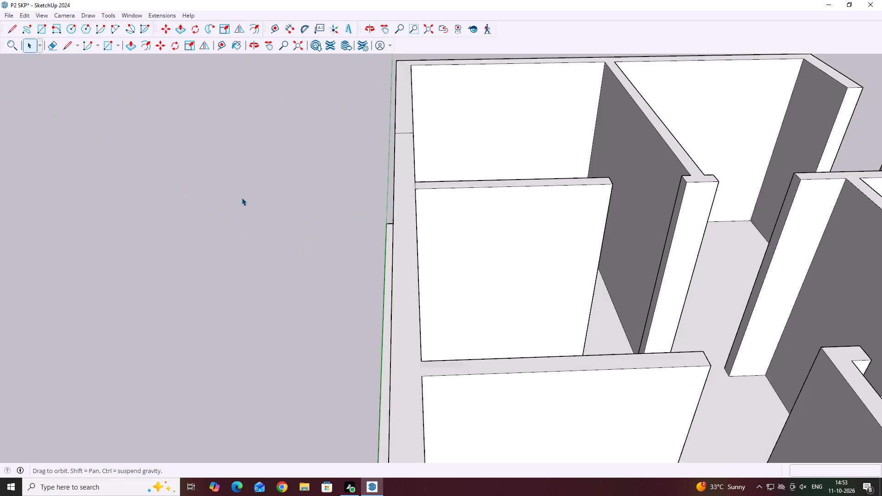
pyautogui.moveTo(242, 197); pyautogui.dragTo(250, 202, button='middle')
pyautogui.press('space')
pyautogui.click(253, 231)
pyautogui.moveTo(390, 328); pyautogui.dragTo(638, 336, button='middle')
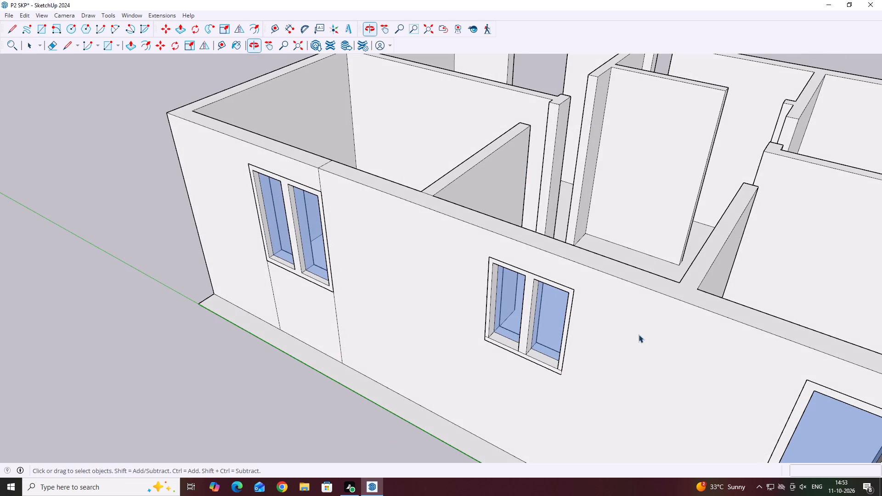
pyautogui.moveTo(294, 292); pyautogui.dragTo(490, 257, button='middle')
pyautogui.scroll(-1, 406, 280)
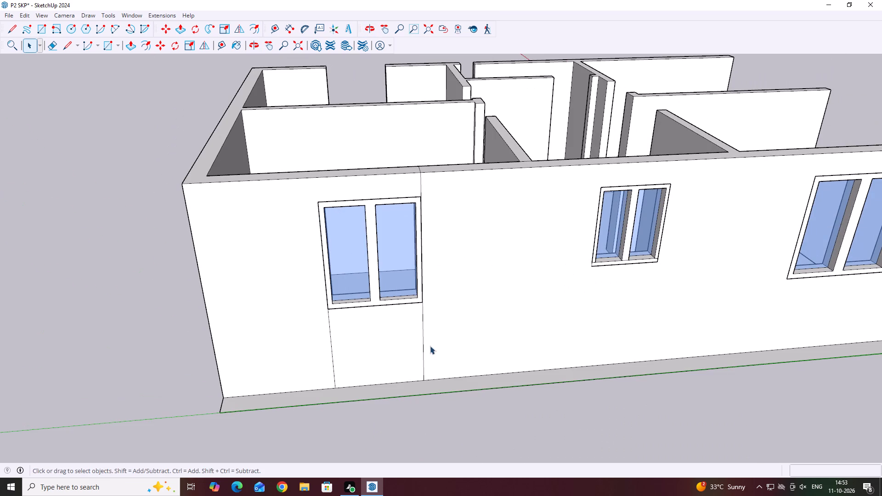
pyautogui.scroll(6, 420, 353)
pyautogui.click(425, 346)
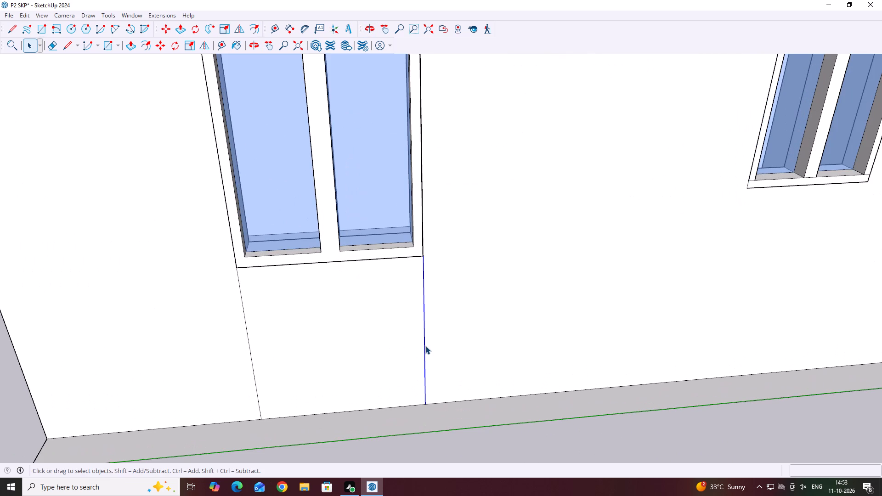
pyautogui.press('Delete')
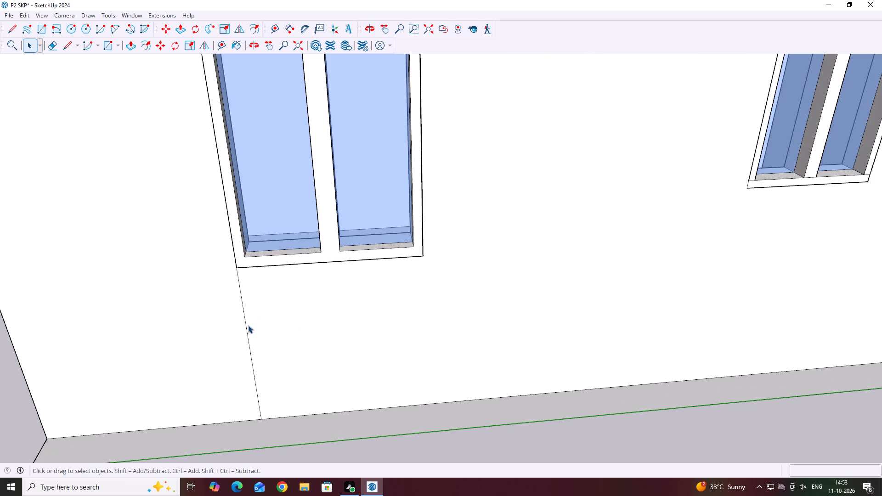
pyautogui.click(246, 326)
pyautogui.press('Delete')
# Delete the seam lines above the enlarged window on the outer wall face and across the wall's top.
pyautogui.scroll(-12, 369, 403)
pyautogui.scroll(3, 411, 288)
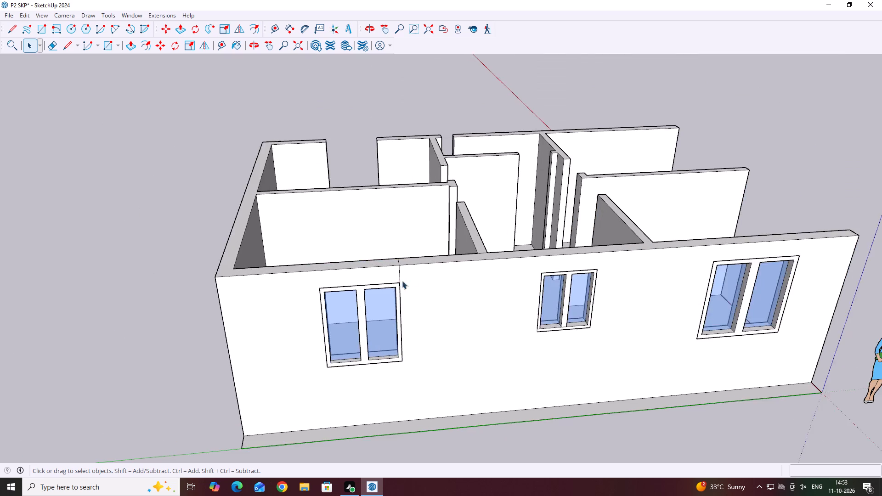
pyautogui.scroll(5, 402, 281)
pyautogui.click(400, 274)
pyautogui.press('Delete')
pyautogui.moveTo(399, 248); pyautogui.dragTo(377, 333, button='middle')
pyautogui.scroll(3, 375, 332)
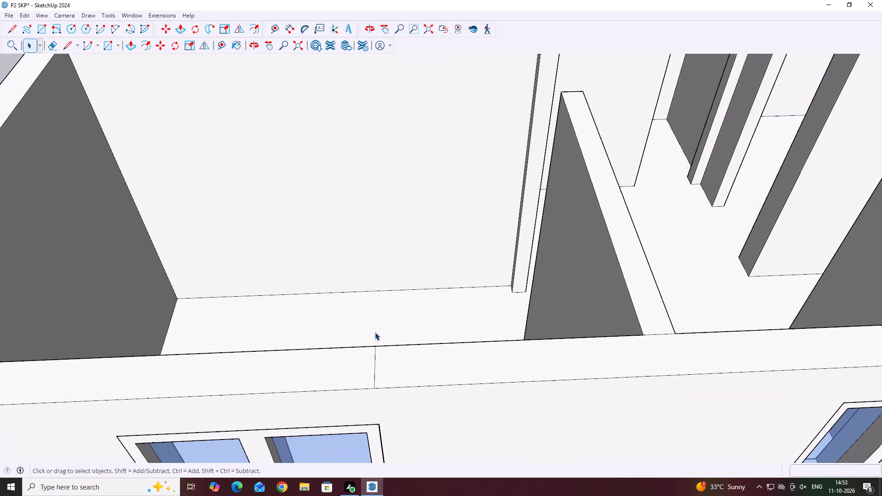
pyautogui.click(375, 368)
pyautogui.press('Delete')
# Examine the windowed wall and the rooms from several angles around the house.
pyautogui.scroll(-4, 369, 364)
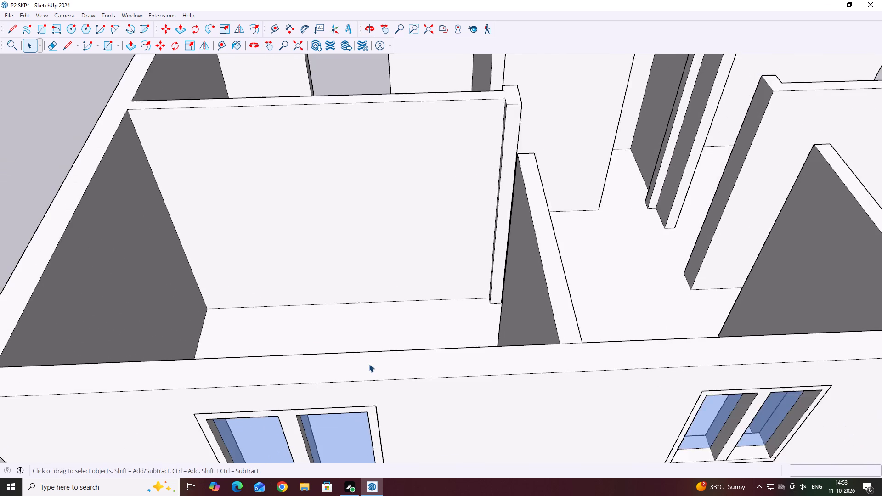
pyautogui.scroll(-7, 369, 364)
pyautogui.moveTo(556, 358); pyautogui.dragTo(441, 354, button='middle')
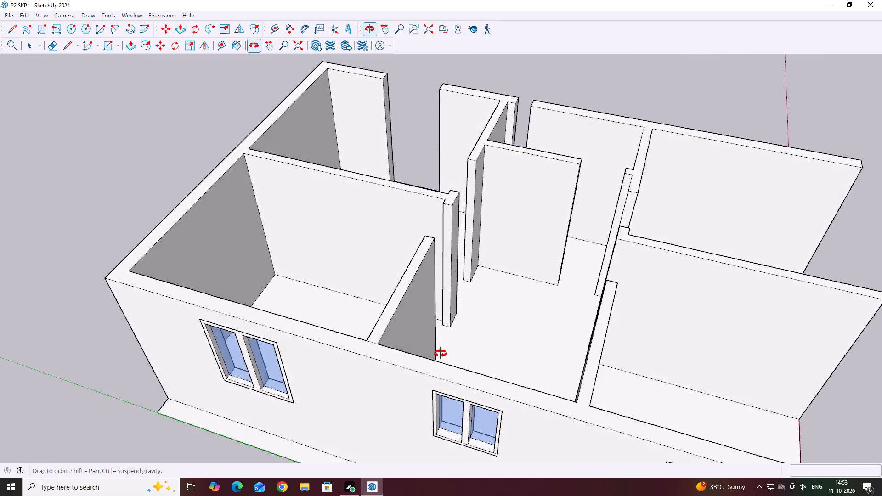
pyautogui.moveTo(441, 354); pyautogui.dragTo(384, 354, button='middle')
pyautogui.scroll(-5, 384, 354)
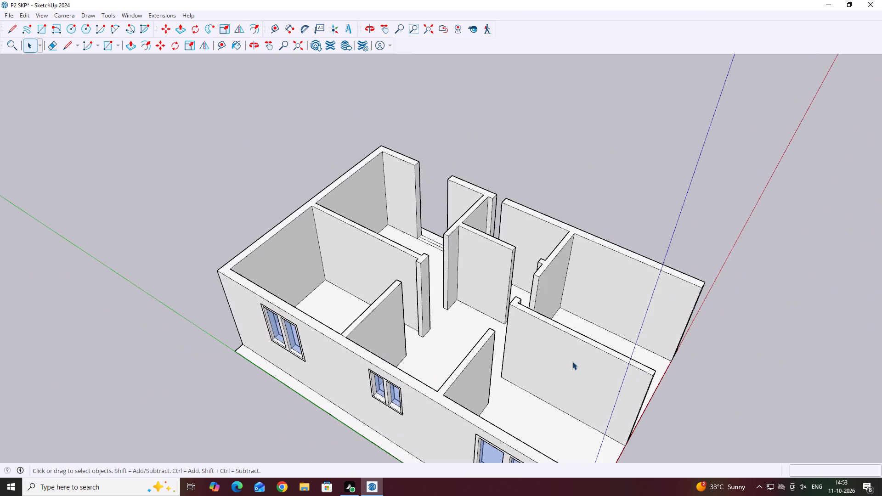
pyautogui.moveTo(561, 363); pyautogui.dragTo(491, 356, button='middle')
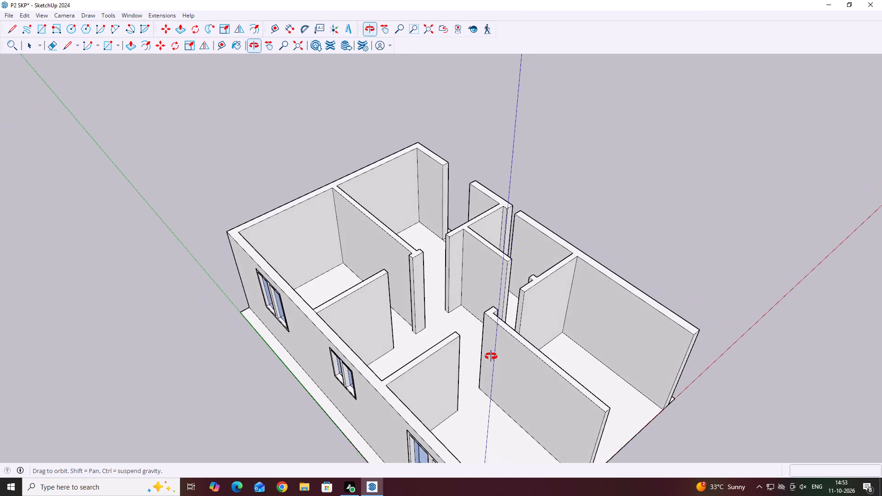
pyautogui.moveTo(491, 356); pyautogui.dragTo(470, 353, button='middle')
pyautogui.scroll(-3, 470, 353)
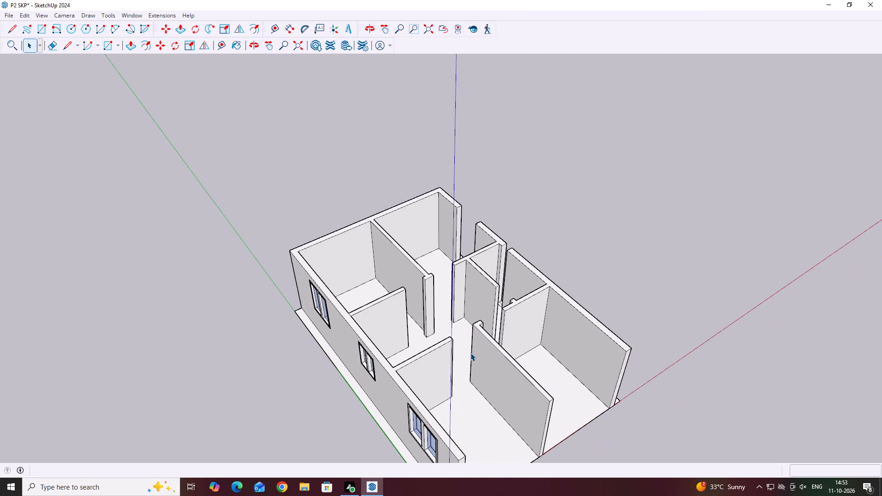
pyautogui.moveTo(469, 353); pyautogui.dragTo(466, 353, button='middle')
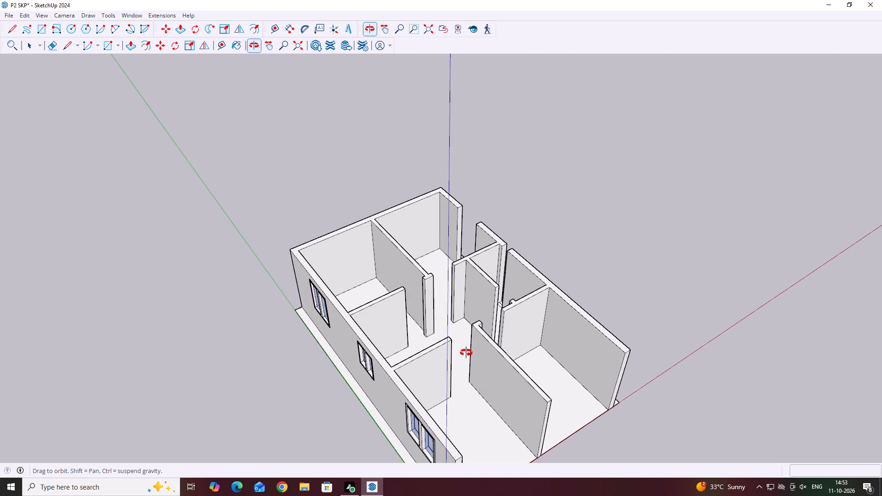
pyautogui.moveTo(466, 353); pyautogui.dragTo(462, 354, button='middle')
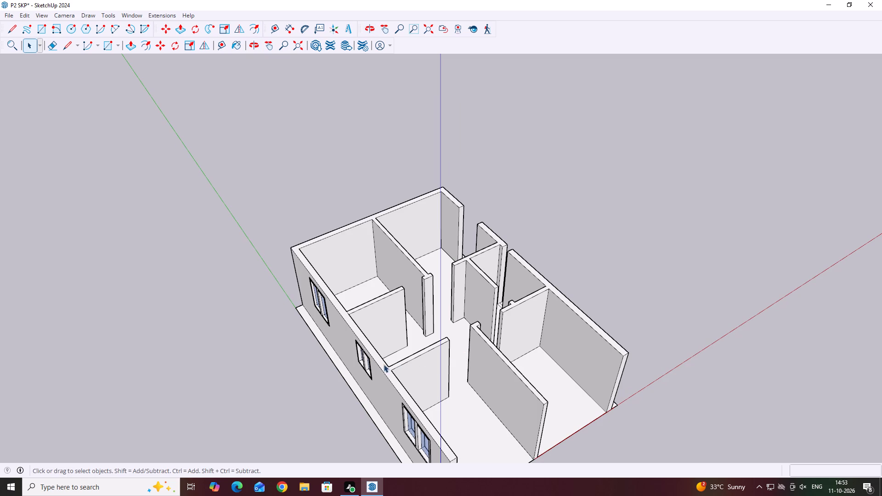
pyautogui.moveTo(278, 349); pyautogui.dragTo(551, 268, button='middle')
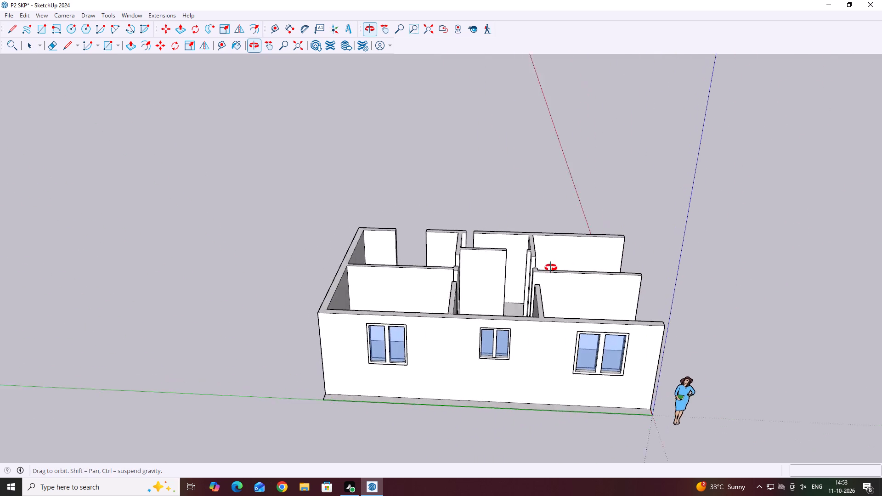
pyautogui.moveTo(551, 268); pyautogui.dragTo(401, 266, button='middle')
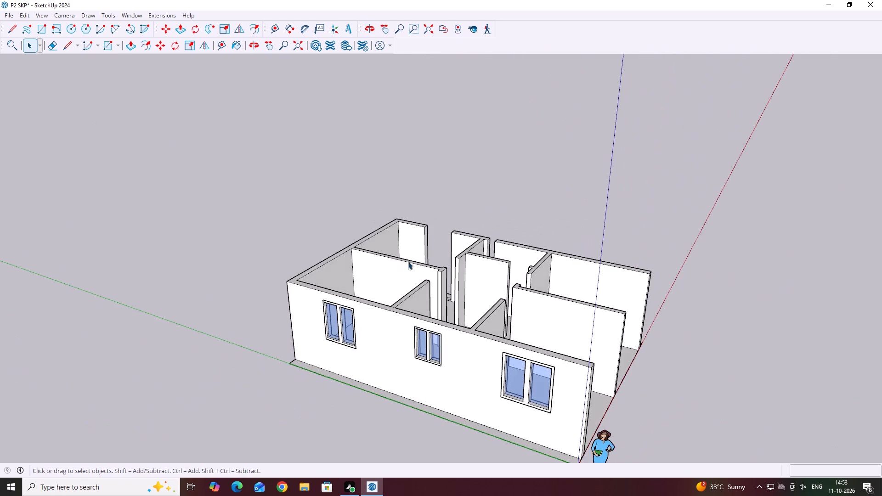
pyautogui.moveTo(748, 333); pyautogui.dragTo(514, 314, button='middle')
pyautogui.moveTo(666, 336); pyautogui.dragTo(395, 336, button='middle')
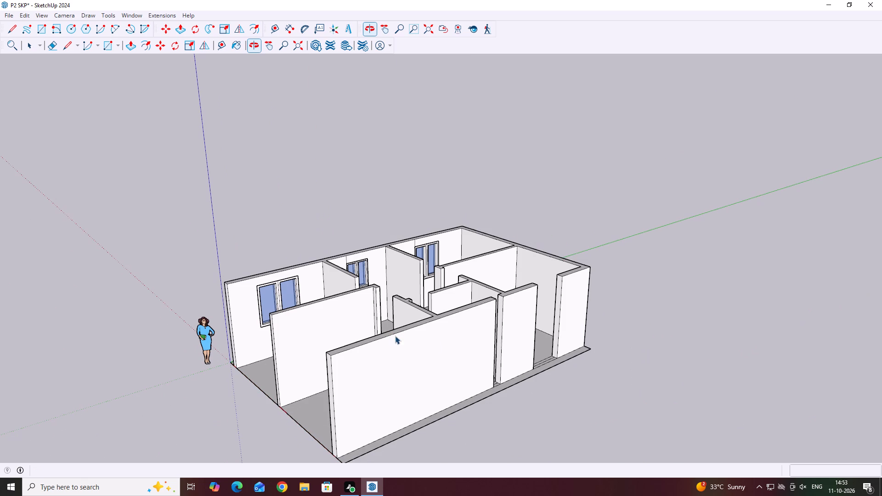
pyautogui.moveTo(611, 350); pyautogui.dragTo(567, 389, button='middle')
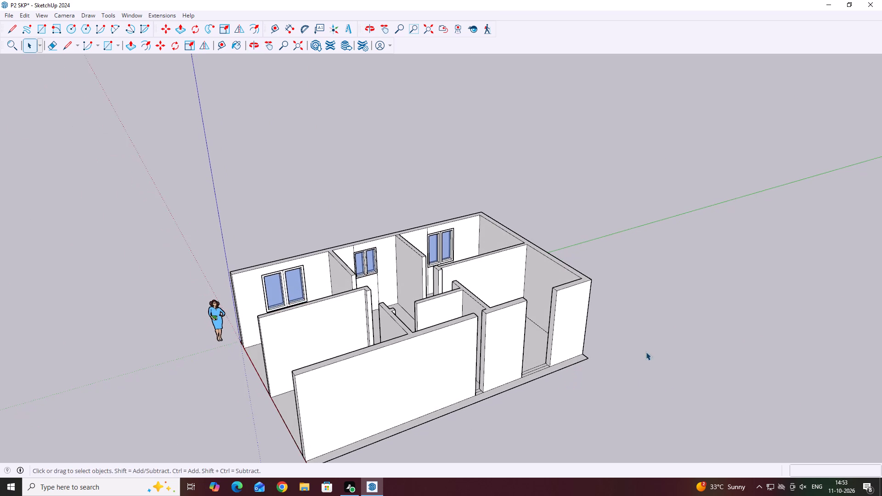
pyautogui.moveTo(640, 353); pyautogui.dragTo(580, 361, button='middle')
# Copy the end room's two-panel window about 21' 3" across to the opening in the opposite outer wall.
pyautogui.scroll(3, 472, 242)
pyautogui.click(463, 248)
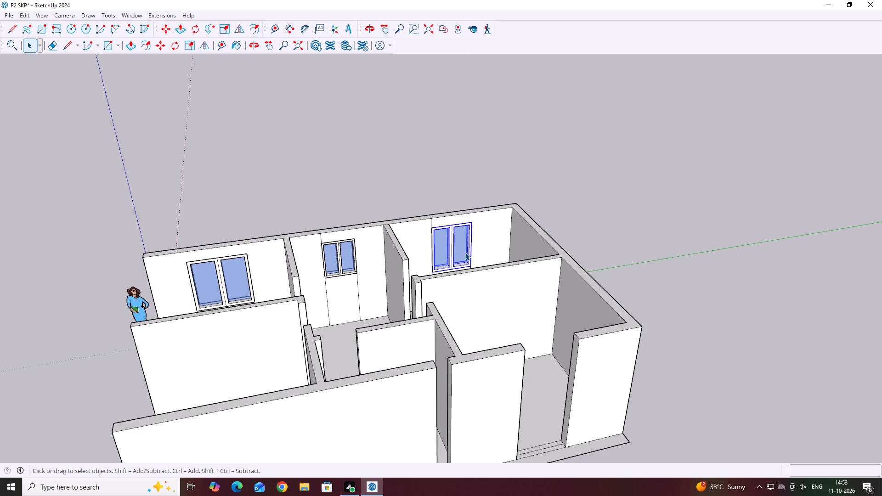
pyautogui.press('m')
pyautogui.scroll(5, 465, 252)
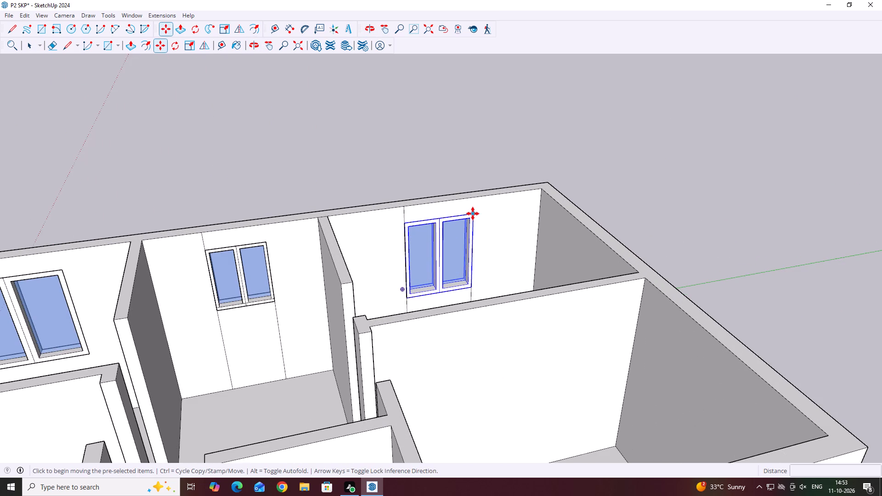
pyautogui.click(473, 214)
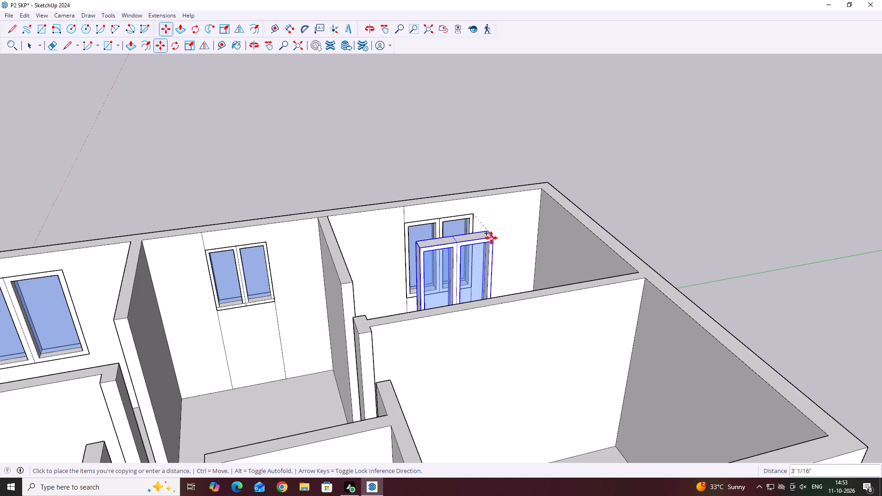
pyautogui.scroll(-6, 489, 229)
pyautogui.scroll(7, 575, 353)
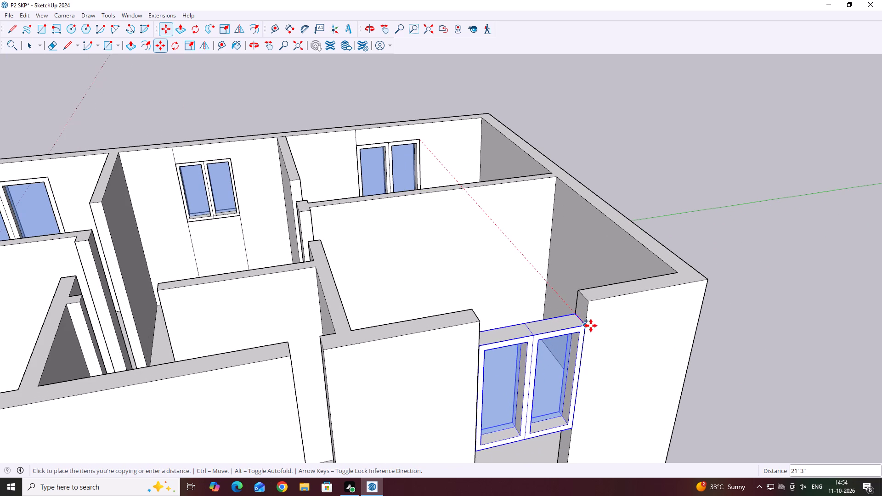
pyautogui.click(588, 328)
pyautogui.press('space')
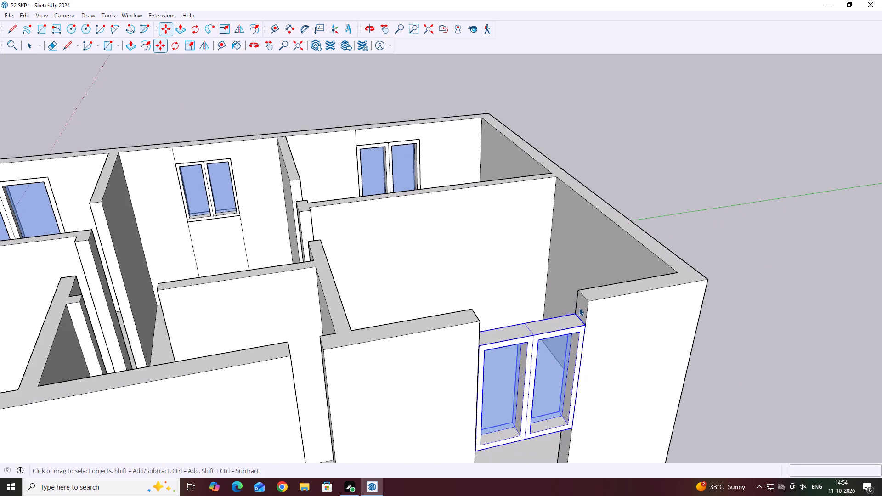
pyautogui.press('Escape')
pyautogui.press('space')
pyautogui.click(700, 318)
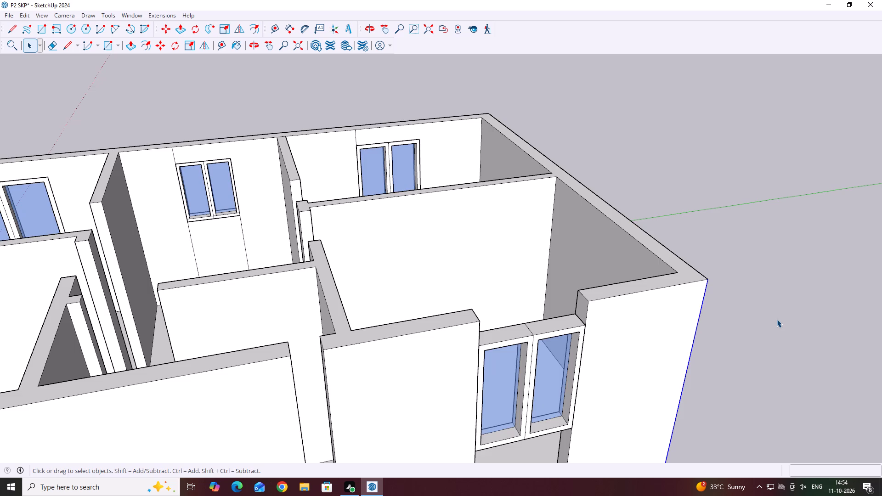
pyautogui.moveTo(772, 319); pyautogui.dragTo(563, 314, button='middle')
pyautogui.click(671, 347)
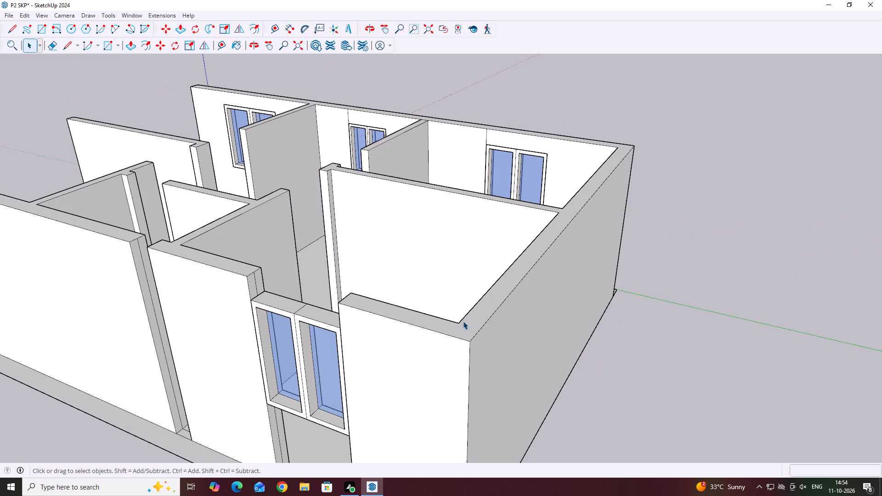
# Delete the vertical seam line on the wall-end face beside the gap above the copied window.
pyautogui.moveTo(320, 325); pyautogui.dragTo(481, 316, button='middle')
pyautogui.moveTo(507, 307); pyautogui.dragTo(422, 322, button='middle')
pyautogui.scroll(2, 346, 294)
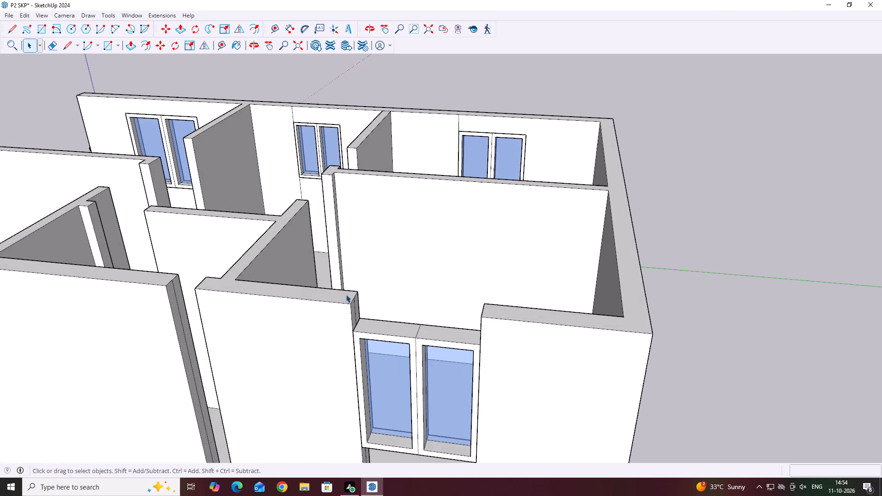
pyautogui.click(358, 313)
pyautogui.press('Delete')
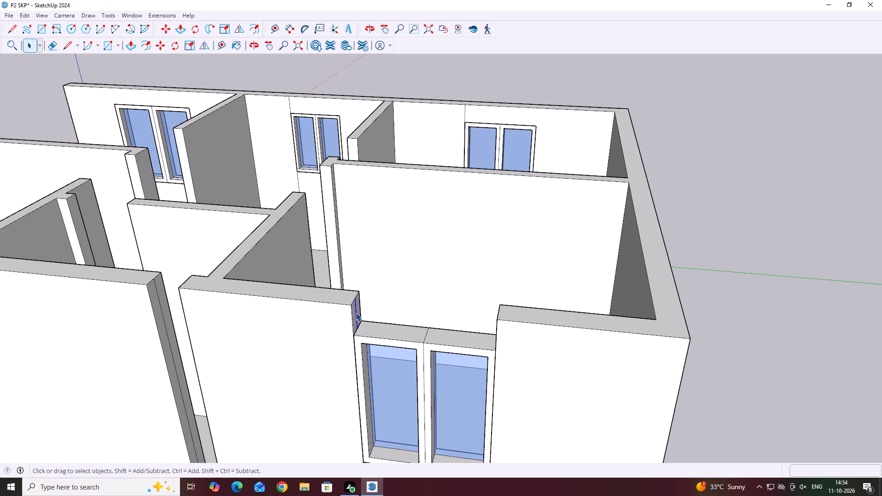
# Draw a 9" line across the wall-end face at the copied window's top edge.
pyautogui.scroll(-5, 399, 304)
pyautogui.moveTo(466, 391); pyautogui.dragTo(635, 380, button='middle')
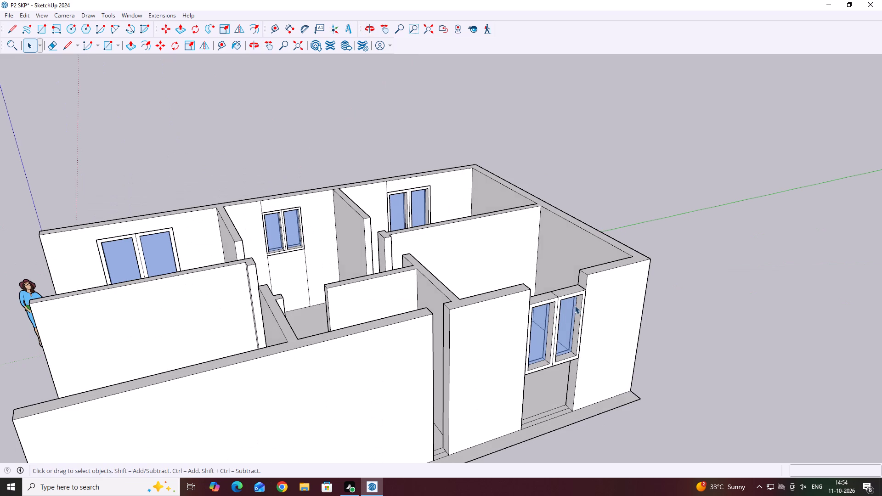
pyautogui.moveTo(630, 376); pyautogui.dragTo(504, 415, button='middle')
pyautogui.scroll(-4, 504, 416)
pyautogui.moveTo(577, 412); pyautogui.dragTo(495, 410, button='middle')
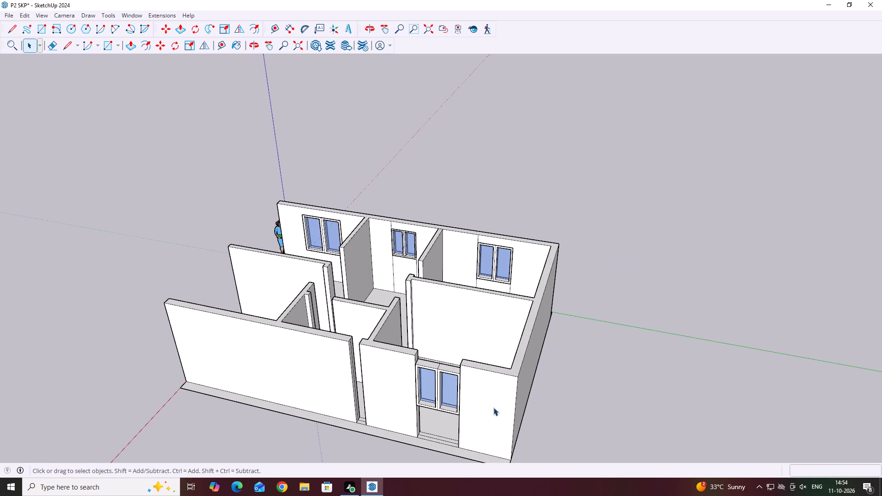
pyautogui.press('l')
pyautogui.moveTo(446, 343); pyautogui.dragTo(378, 350, button='middle')
pyautogui.scroll(12, 384, 356)
pyautogui.middleClick(385, 356)
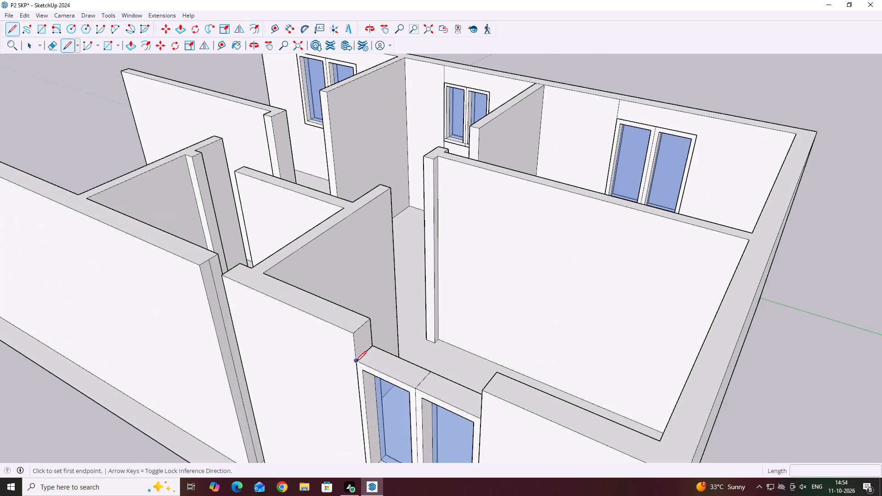
pyautogui.scroll(5, 356, 362)
pyautogui.click(356, 361)
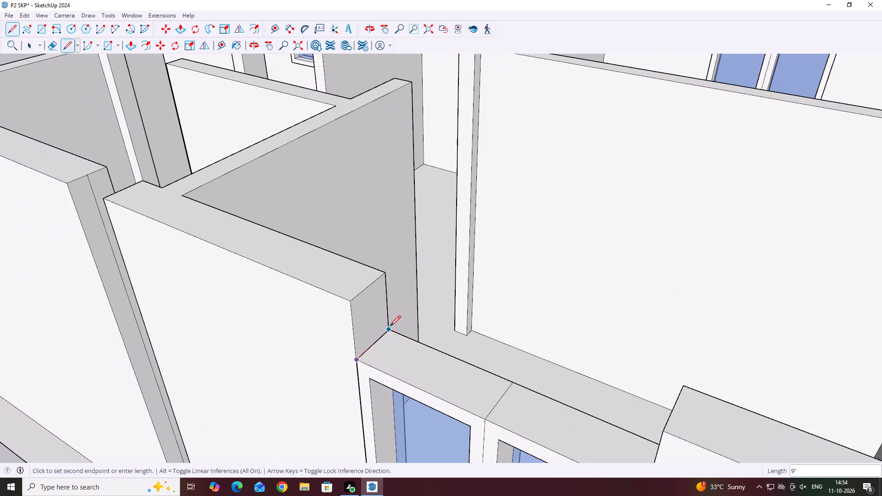
pyautogui.click(391, 328)
pyautogui.press('space')
# Examine the copied window and the adjoining wall end from several angles.
pyautogui.scroll(-6, 402, 330)
pyautogui.moveTo(480, 335); pyautogui.dragTo(504, 331, button='middle')
pyautogui.moveTo(542, 355); pyautogui.dragTo(495, 363, button='middle')
pyautogui.click(839, 418)
pyautogui.moveTo(390, 355); pyautogui.dragTo(407, 355, button='middle')
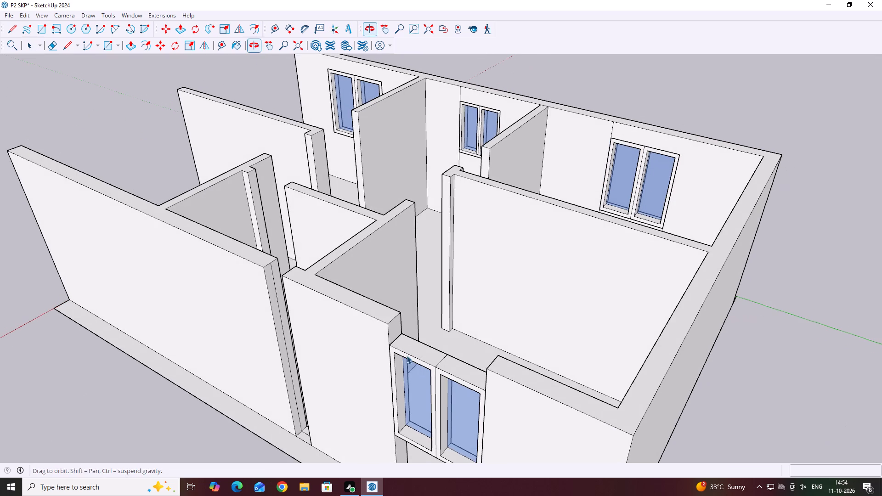
pyautogui.moveTo(407, 355); pyautogui.dragTo(407, 356, button='middle')
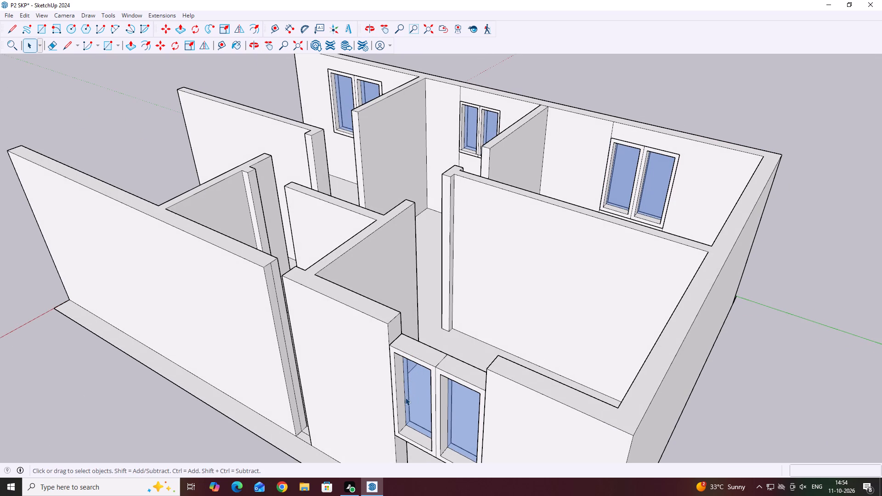
pyautogui.moveTo(509, 365); pyautogui.dragTo(348, 346, button='middle')
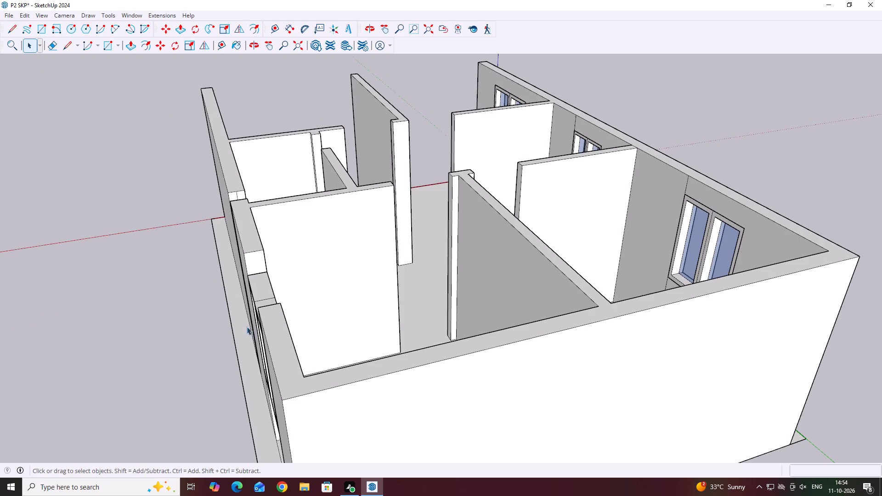
pyautogui.moveTo(294, 321); pyautogui.dragTo(334, 307, button='middle')
pyautogui.scroll(5, 288, 227)
pyautogui.moveTo(307, 282); pyautogui.dragTo(372, 335, button='middle')
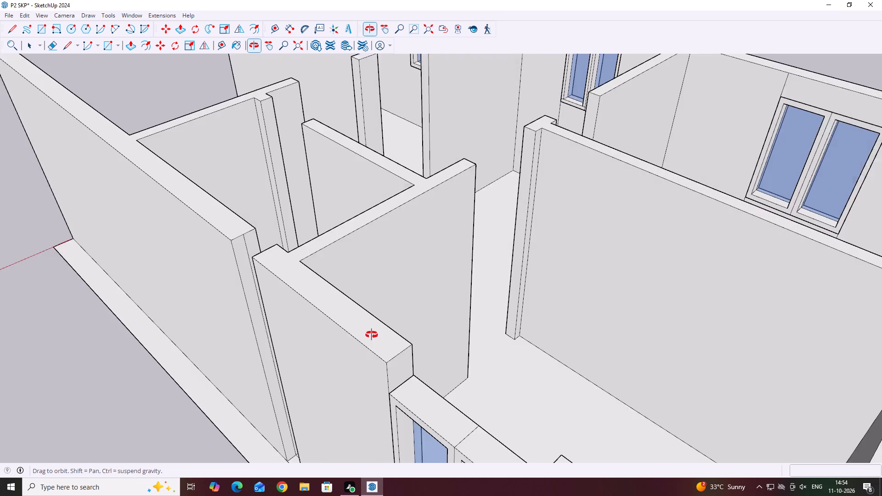
pyautogui.moveTo(372, 335); pyautogui.dragTo(373, 344, button='middle')
pyautogui.moveTo(346, 335); pyautogui.dragTo(358, 379, button='middle')
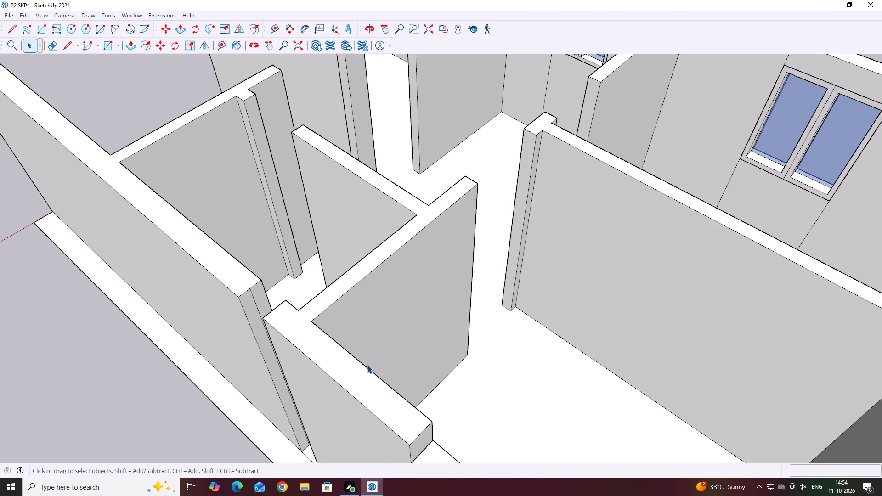
pyautogui.scroll(1, 365, 363)
pyautogui.scroll(-5, 423, 349)
pyautogui.moveTo(486, 416); pyautogui.dragTo(478, 414, button='middle')
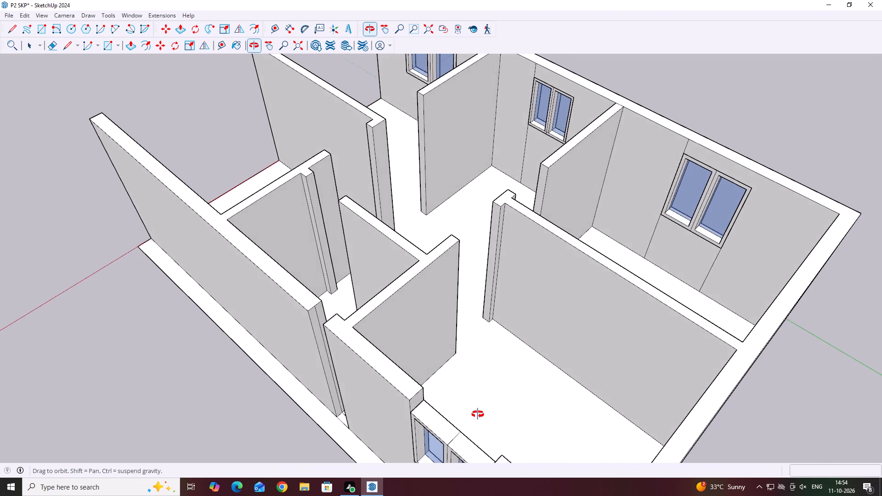
pyautogui.moveTo(478, 414); pyautogui.dragTo(475, 414, button='middle')
pyautogui.moveTo(456, 382); pyautogui.dragTo(445, 335, button='middle')
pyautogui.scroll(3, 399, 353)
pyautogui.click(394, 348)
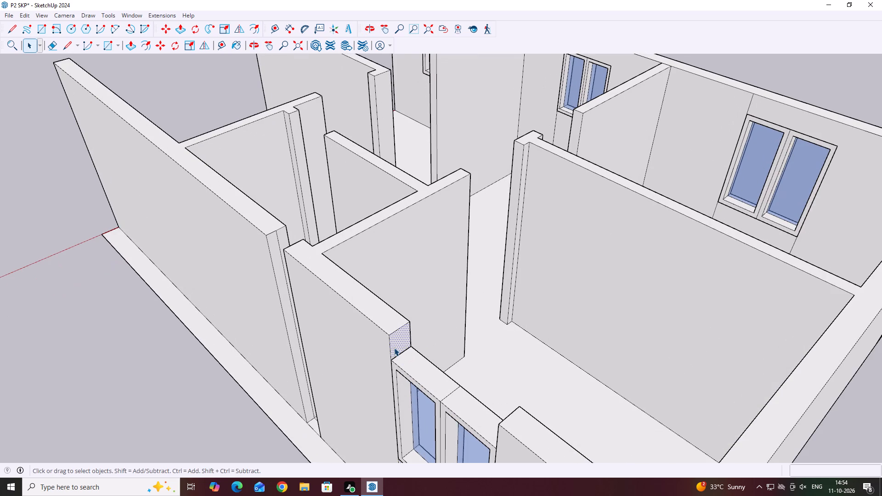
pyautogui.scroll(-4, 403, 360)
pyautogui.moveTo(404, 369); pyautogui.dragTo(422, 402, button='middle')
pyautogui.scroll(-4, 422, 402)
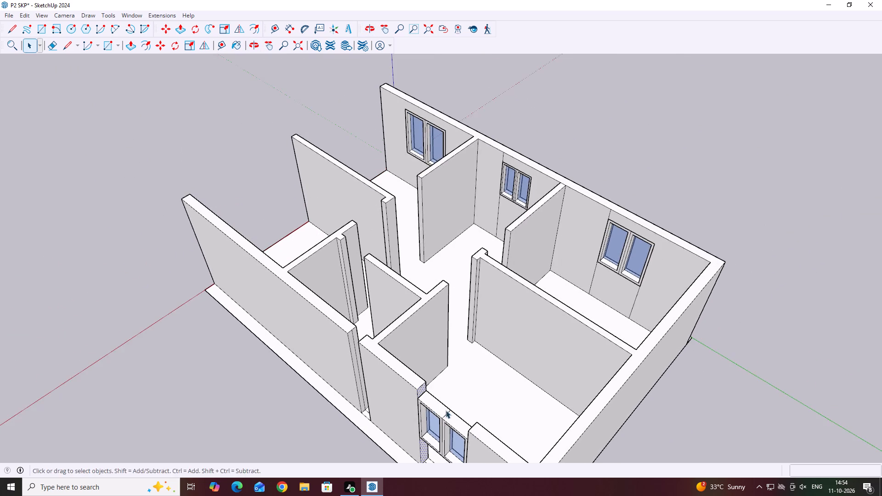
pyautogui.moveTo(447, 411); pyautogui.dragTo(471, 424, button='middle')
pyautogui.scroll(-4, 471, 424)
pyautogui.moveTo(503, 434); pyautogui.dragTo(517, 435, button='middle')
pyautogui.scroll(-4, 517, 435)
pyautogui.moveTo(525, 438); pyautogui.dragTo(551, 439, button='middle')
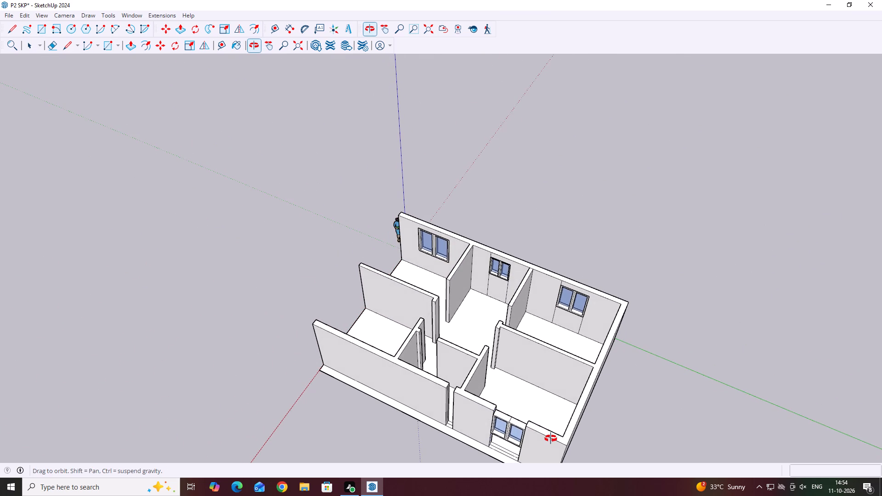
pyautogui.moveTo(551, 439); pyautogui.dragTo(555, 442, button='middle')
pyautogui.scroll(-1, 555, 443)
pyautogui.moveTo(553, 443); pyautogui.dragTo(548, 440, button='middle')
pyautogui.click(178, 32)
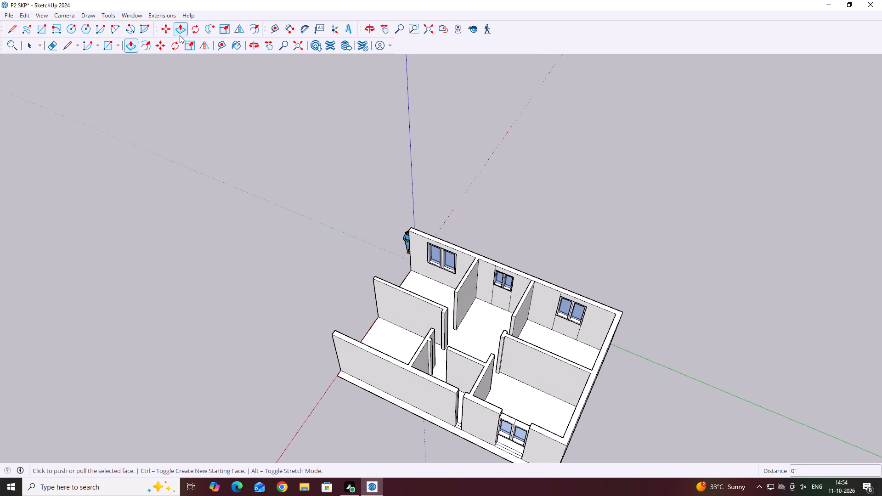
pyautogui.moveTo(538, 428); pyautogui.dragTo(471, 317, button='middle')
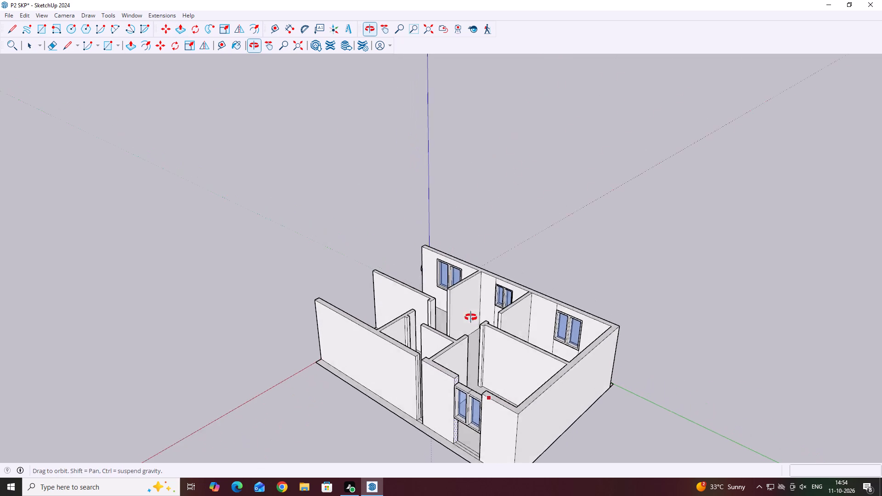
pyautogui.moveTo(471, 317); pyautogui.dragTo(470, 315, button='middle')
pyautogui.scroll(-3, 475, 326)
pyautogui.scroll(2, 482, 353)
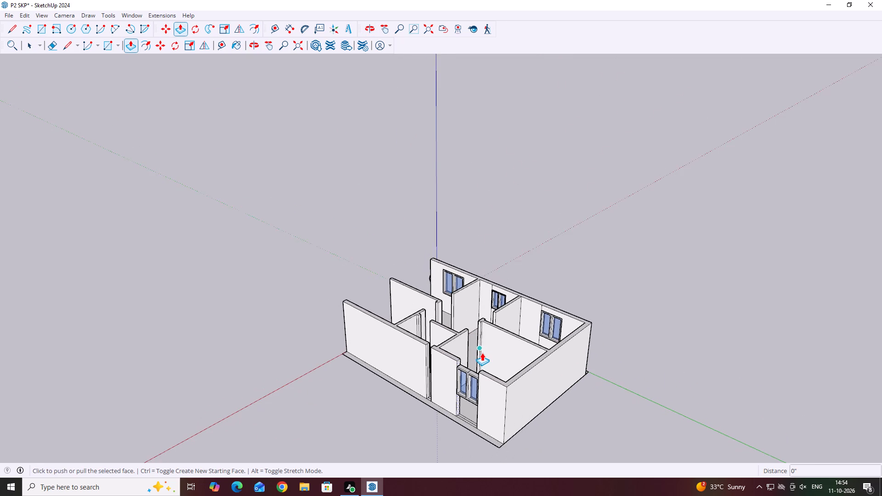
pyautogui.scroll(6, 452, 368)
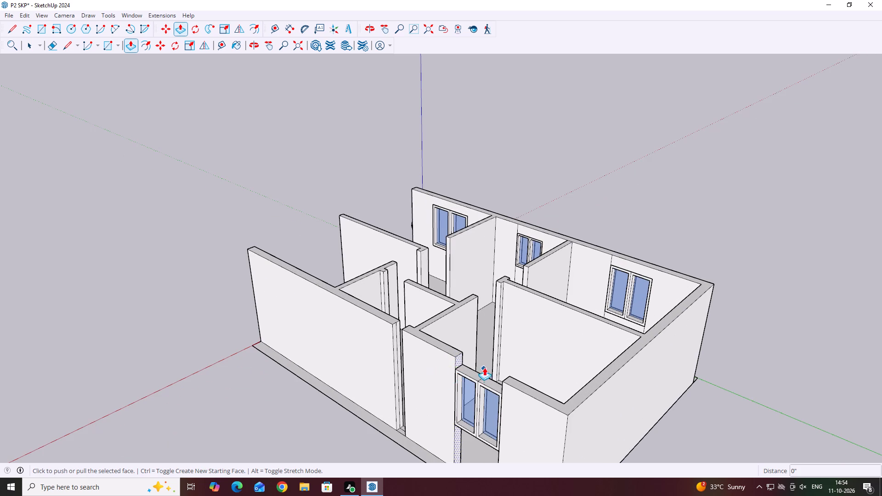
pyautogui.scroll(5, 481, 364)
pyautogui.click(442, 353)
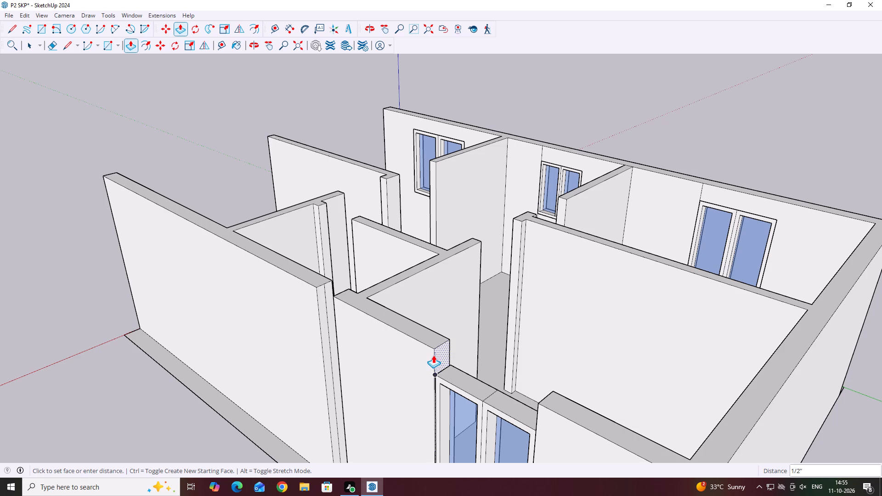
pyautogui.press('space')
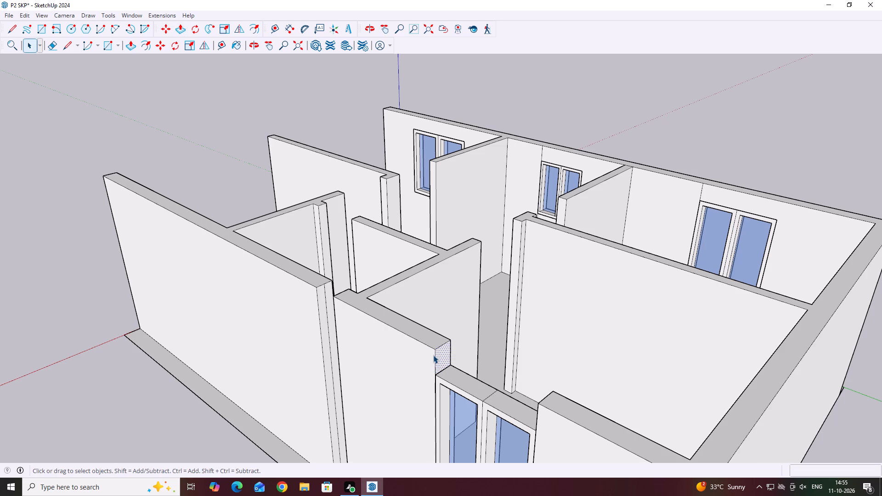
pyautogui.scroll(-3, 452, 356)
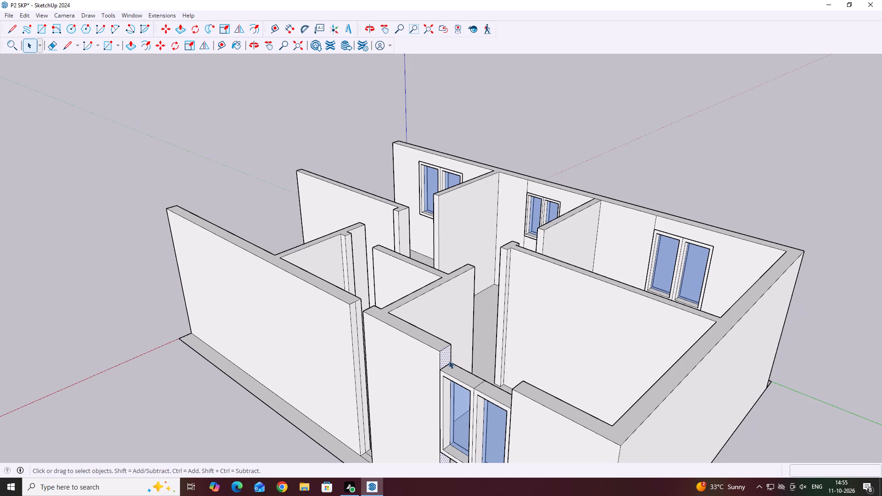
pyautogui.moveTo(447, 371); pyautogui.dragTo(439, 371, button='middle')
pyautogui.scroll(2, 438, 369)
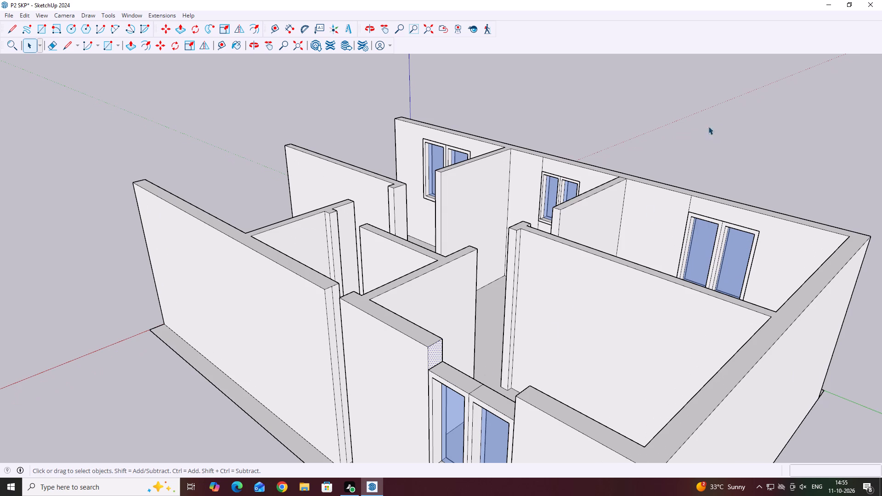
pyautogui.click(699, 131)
# Examine the gap above the copied window and the wall end beside it from several angles.
pyautogui.moveTo(331, 359); pyautogui.dragTo(380, 396, button='middle')
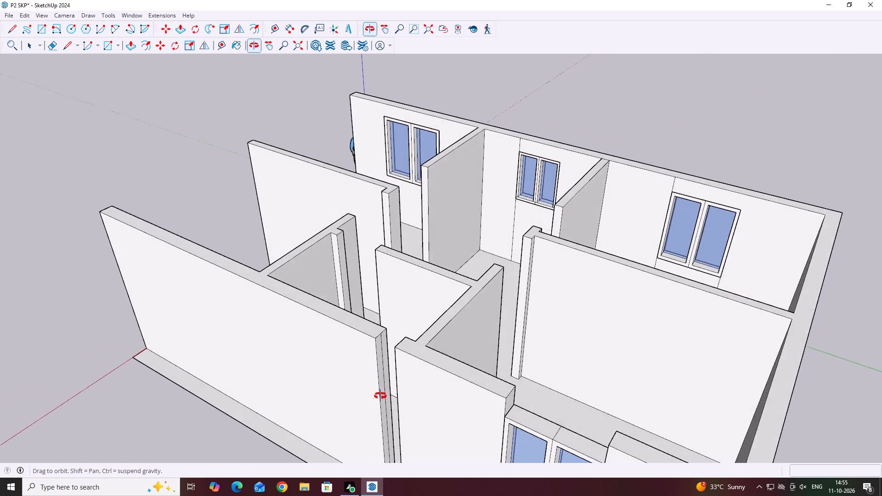
pyautogui.moveTo(380, 396); pyautogui.dragTo(381, 396, button='middle')
pyautogui.scroll(-4, 381, 396)
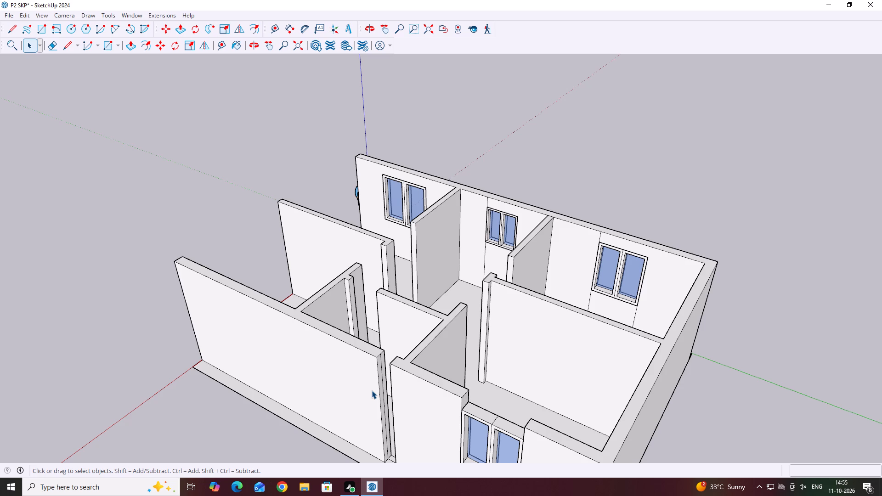
pyautogui.moveTo(489, 415); pyautogui.dragTo(488, 415, button='middle')
pyautogui.moveTo(488, 415); pyautogui.dragTo(464, 407, button='middle')
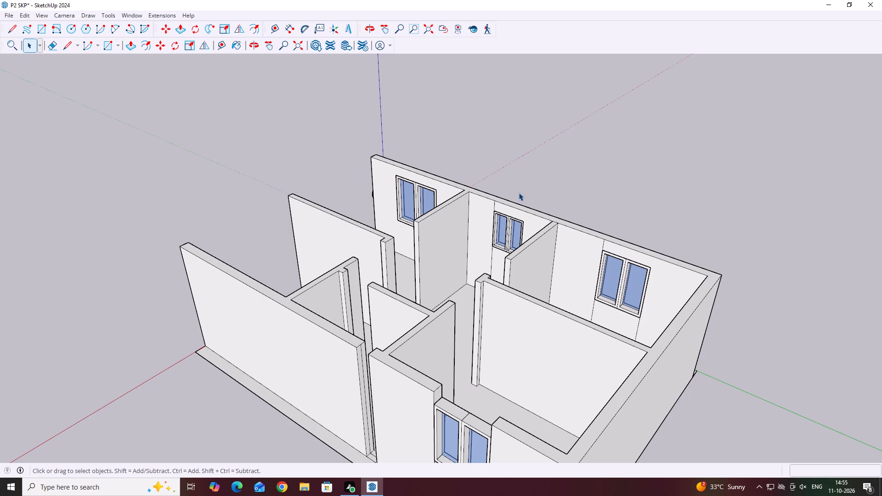
pyautogui.moveTo(444, 366); pyautogui.dragTo(440, 317, button='middle')
pyautogui.scroll(4, 429, 373)
pyautogui.moveTo(452, 340); pyautogui.dragTo(434, 361, button='middle')
pyautogui.scroll(3, 419, 357)
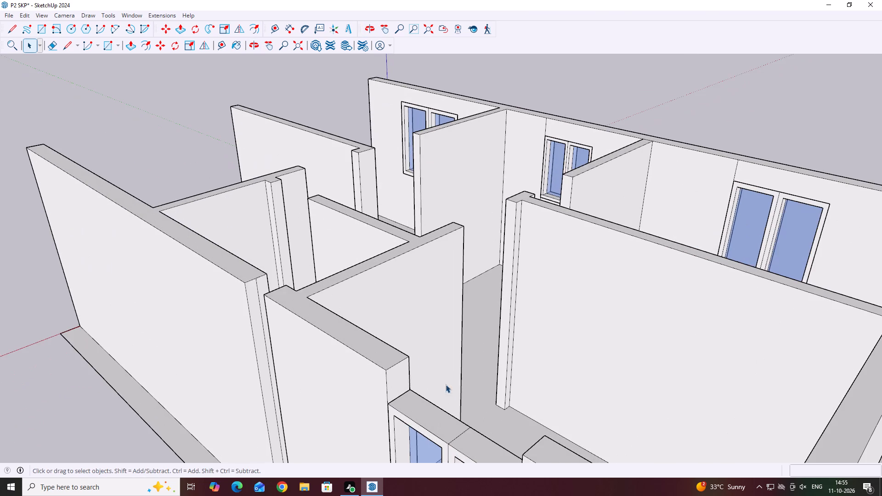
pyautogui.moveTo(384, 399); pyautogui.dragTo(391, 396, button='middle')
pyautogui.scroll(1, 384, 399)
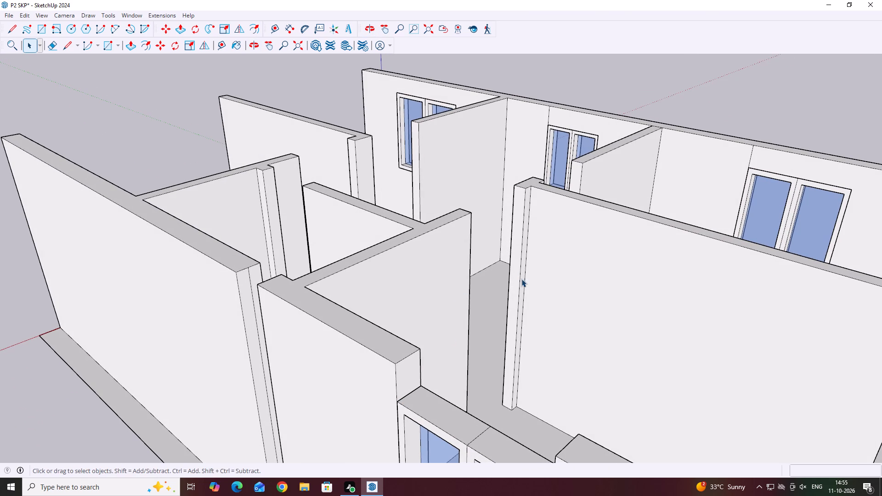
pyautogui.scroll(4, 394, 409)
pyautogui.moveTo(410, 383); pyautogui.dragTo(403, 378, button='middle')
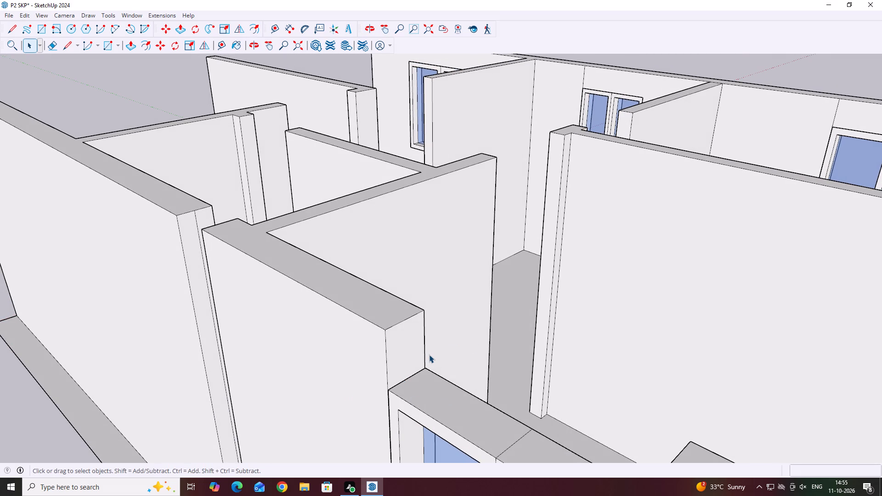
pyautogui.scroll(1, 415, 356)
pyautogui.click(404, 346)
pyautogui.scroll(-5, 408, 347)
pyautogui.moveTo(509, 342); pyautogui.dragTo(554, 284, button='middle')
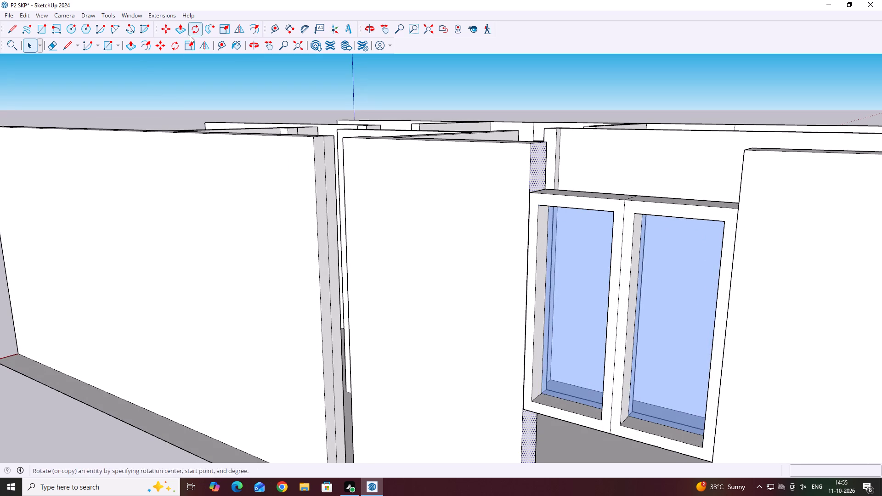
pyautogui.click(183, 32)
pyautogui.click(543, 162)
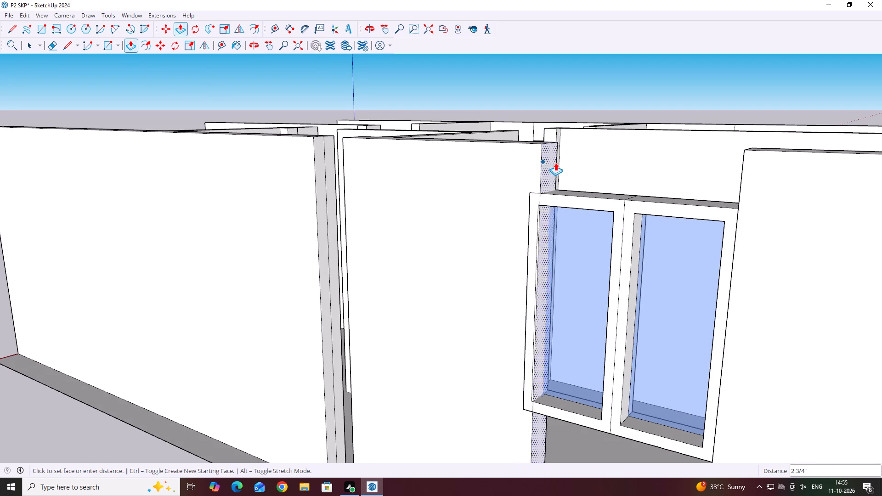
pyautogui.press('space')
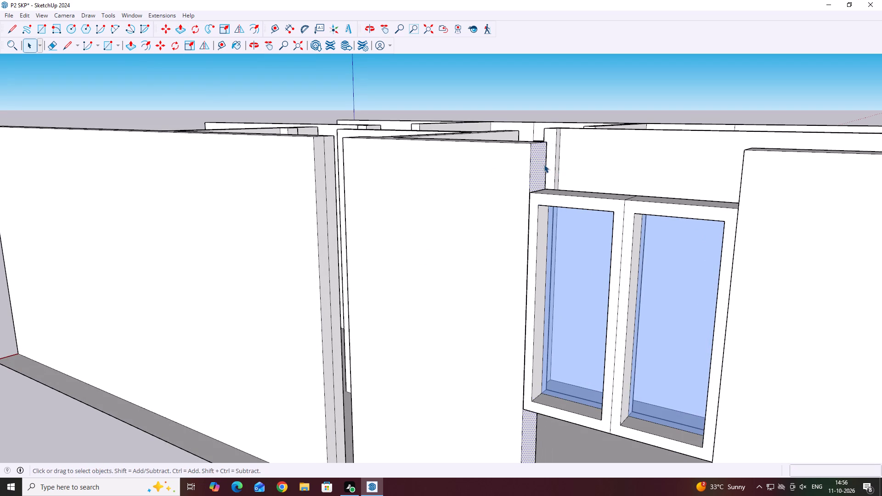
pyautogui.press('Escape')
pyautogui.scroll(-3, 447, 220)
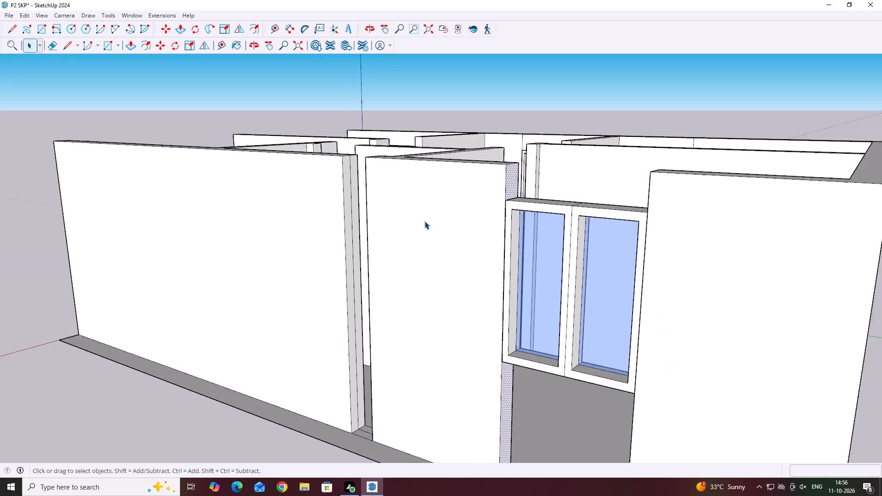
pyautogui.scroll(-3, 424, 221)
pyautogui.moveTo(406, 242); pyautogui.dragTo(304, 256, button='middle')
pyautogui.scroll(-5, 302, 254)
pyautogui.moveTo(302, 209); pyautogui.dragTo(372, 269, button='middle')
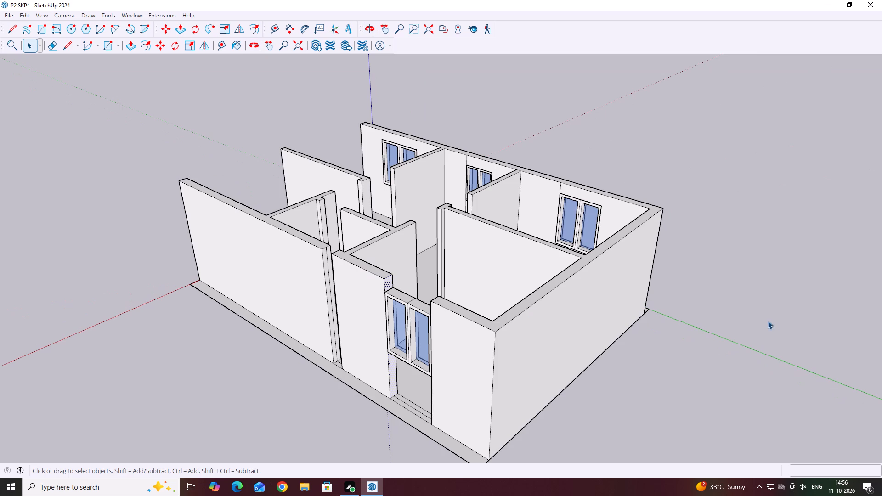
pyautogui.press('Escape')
# Draw a 9" line across the opposite wall-end face, along the copied window's top edge.
pyautogui.press('l')
pyautogui.moveTo(379, 289); pyautogui.dragTo(576, 290, button='middle')
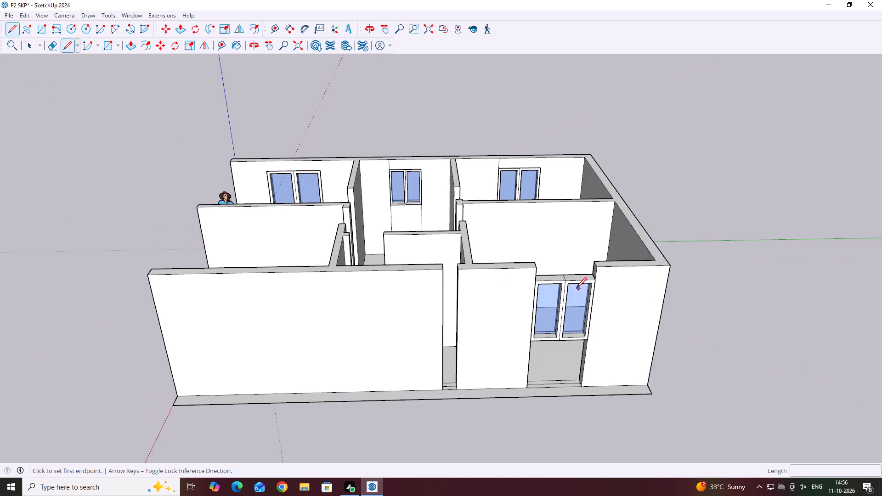
pyautogui.moveTo(548, 278); pyautogui.dragTo(691, 309, button='middle')
pyautogui.scroll(9, 645, 221)
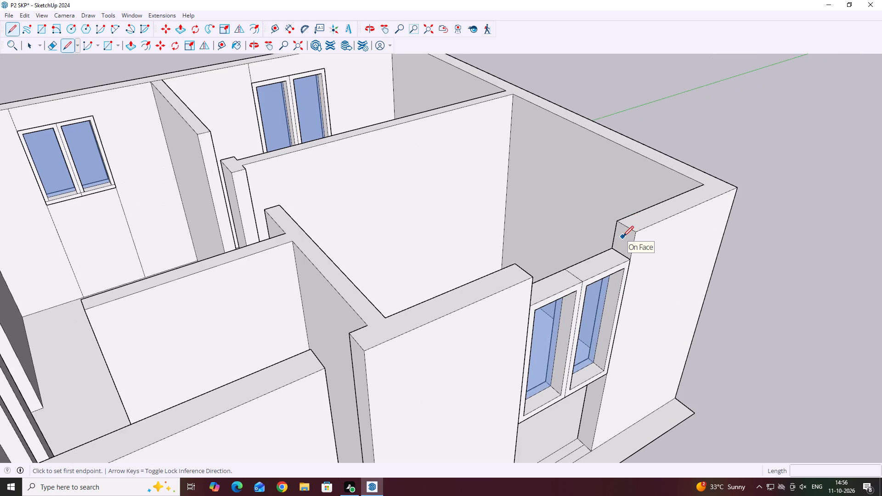
pyautogui.moveTo(576, 275); pyautogui.dragTo(626, 283, button='middle')
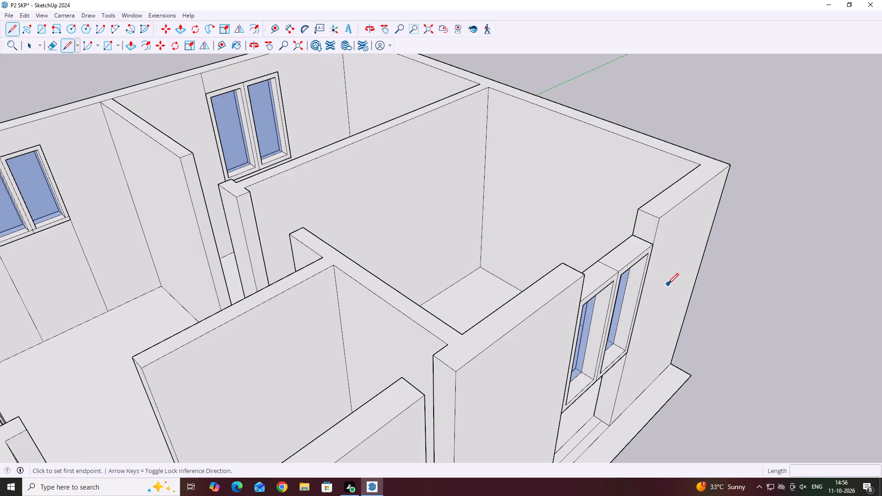
pyautogui.scroll(9, 645, 235)
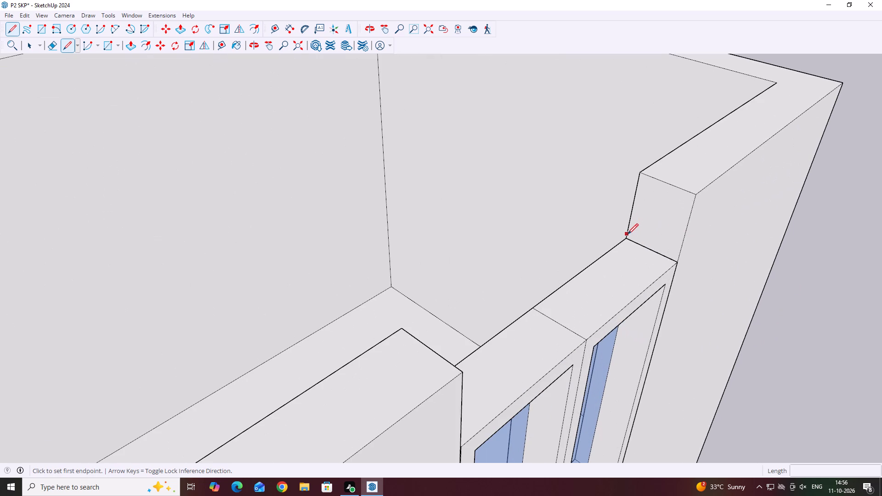
pyautogui.click(626, 238)
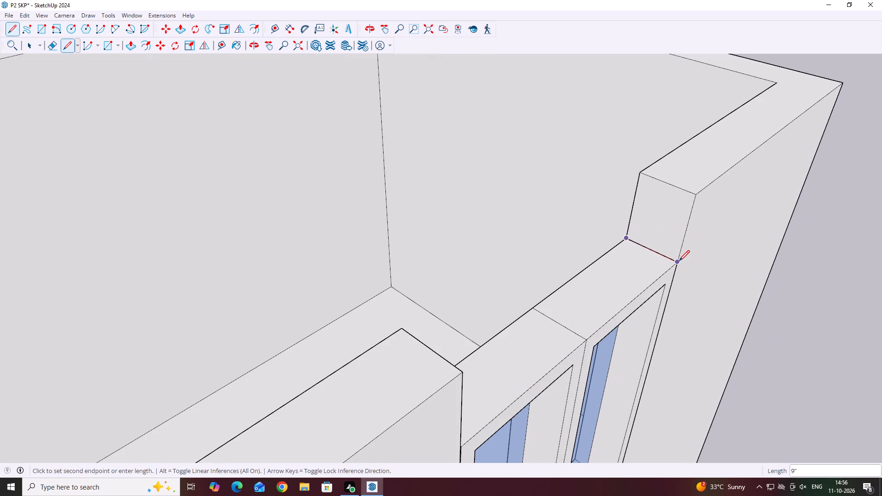
pyautogui.moveTo(678, 261); pyautogui.dragTo(680, 266)
pyautogui.press('space')
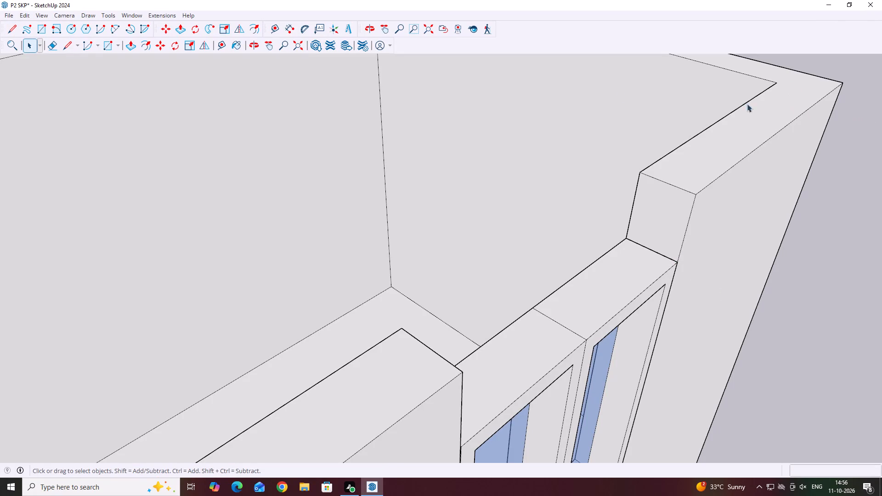
# Push/Pull the wall-end face above the copied window 4' across the gap to meet the opposite wall.
pyautogui.scroll(2, 673, 211)
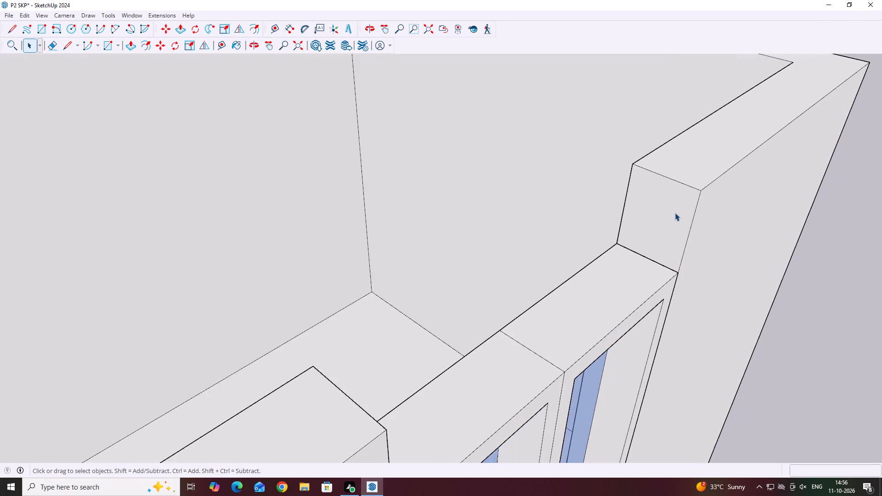
pyautogui.scroll(1, 675, 213)
pyautogui.scroll(-4, 683, 212)
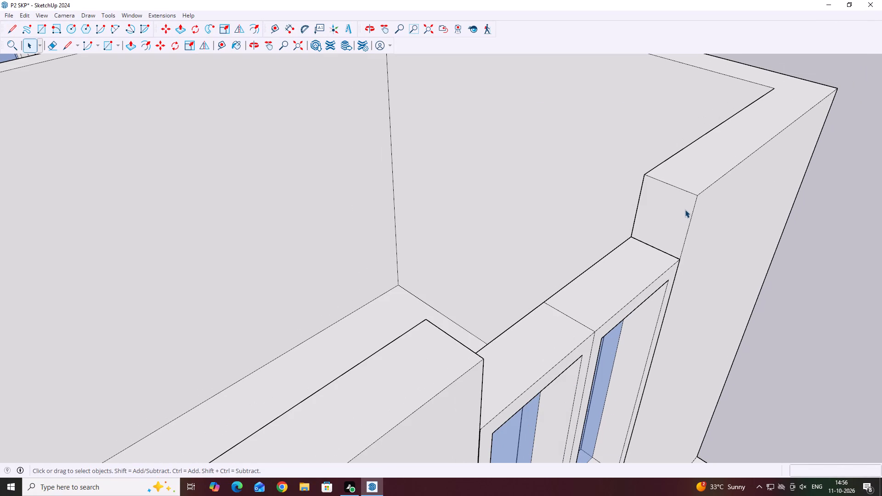
pyautogui.click(685, 209)
pyautogui.scroll(-6, 646, 191)
pyautogui.moveTo(736, 181); pyautogui.dragTo(662, 159, button='middle')
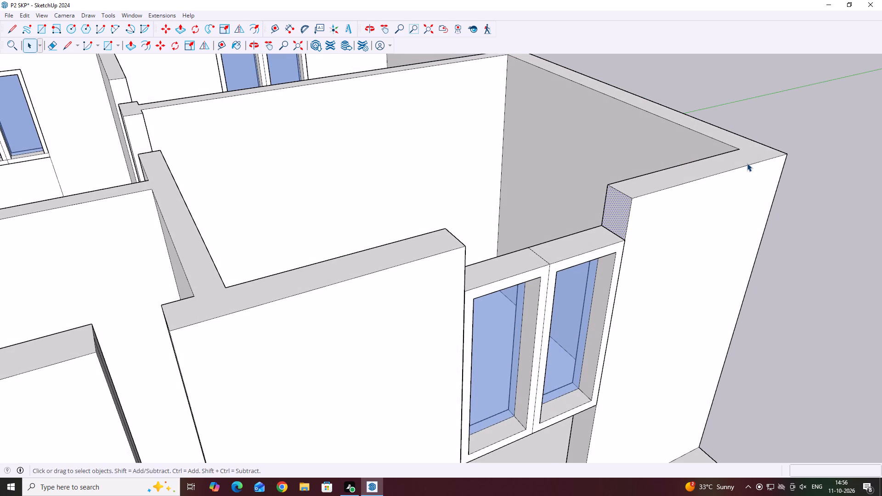
pyautogui.scroll(-5, 747, 163)
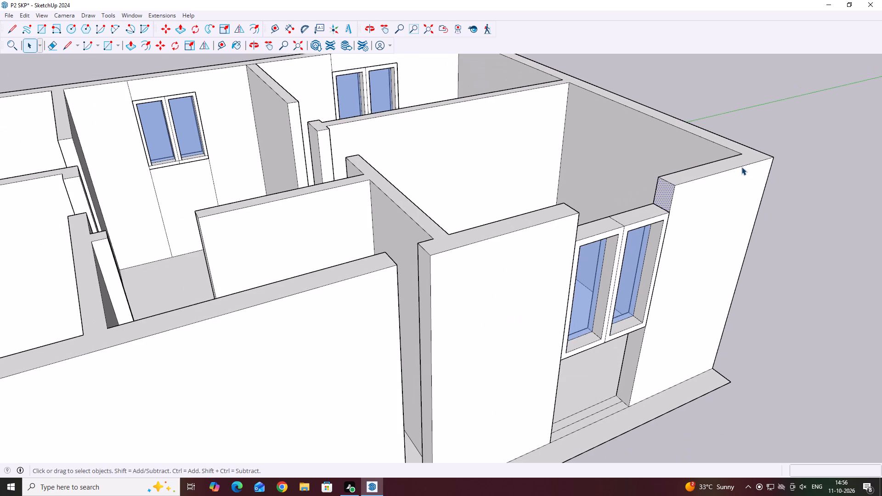
pyautogui.click(178, 32)
pyautogui.scroll(3, 651, 191)
pyautogui.click(684, 181)
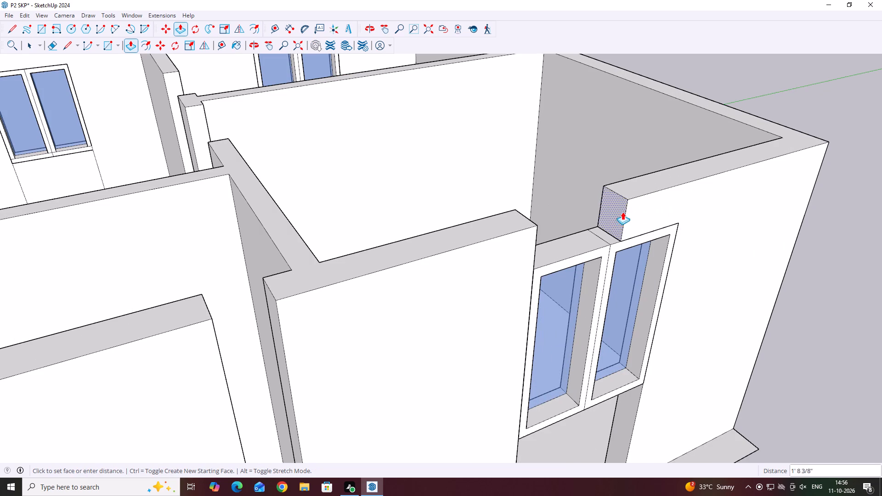
pyautogui.click(537, 222)
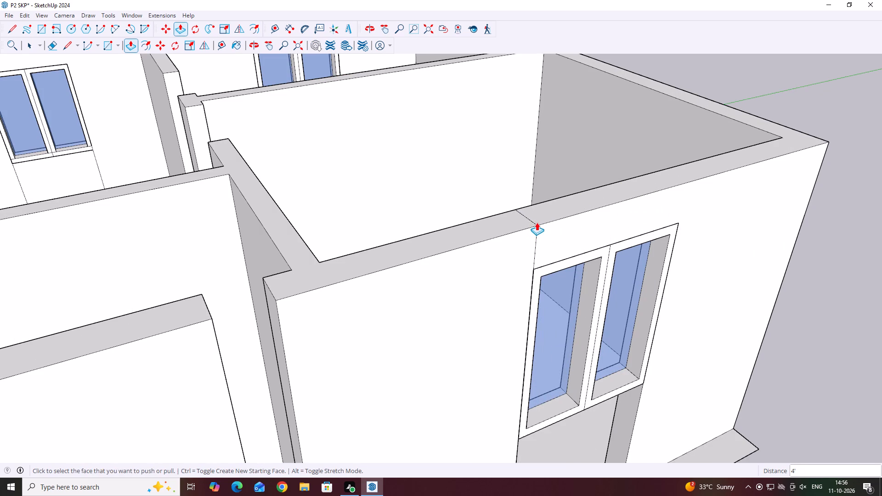
pyautogui.scroll(-6, 459, 189)
pyautogui.moveTo(695, 224); pyautogui.dragTo(655, 202, button='middle')
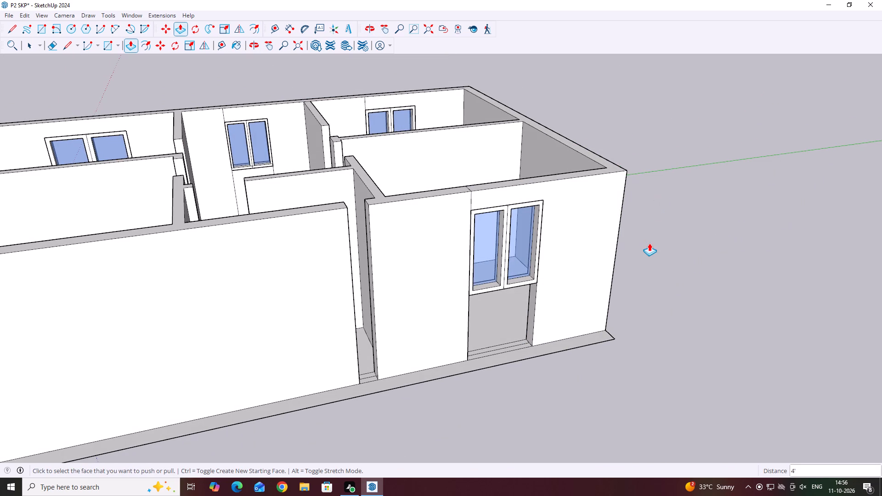
pyautogui.press('space')
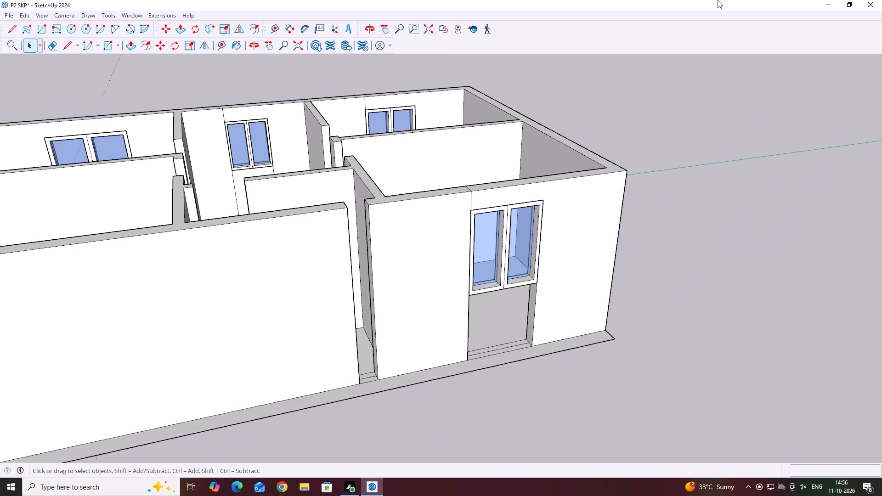
# Erase the vertical and top seam lines where the new wall section above the copied window meets the adjoining wall.
pyautogui.scroll(5, 477, 200)
pyautogui.click(469, 194)
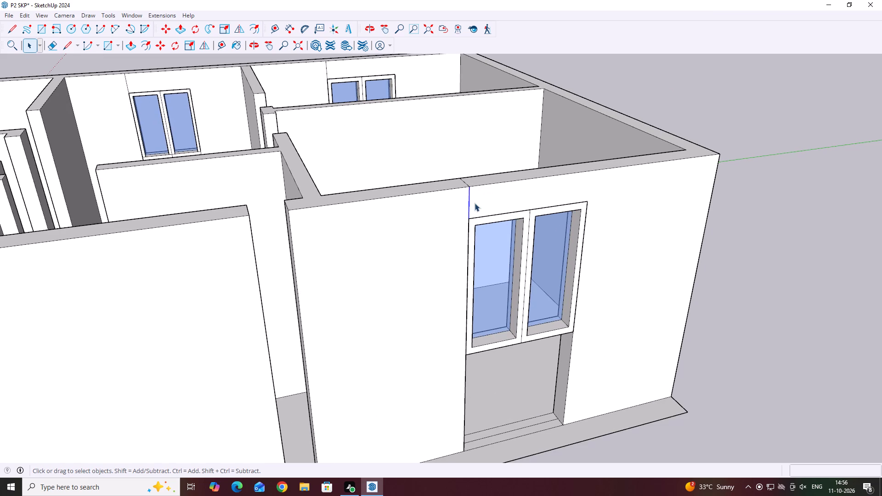
pyautogui.click(54, 46)
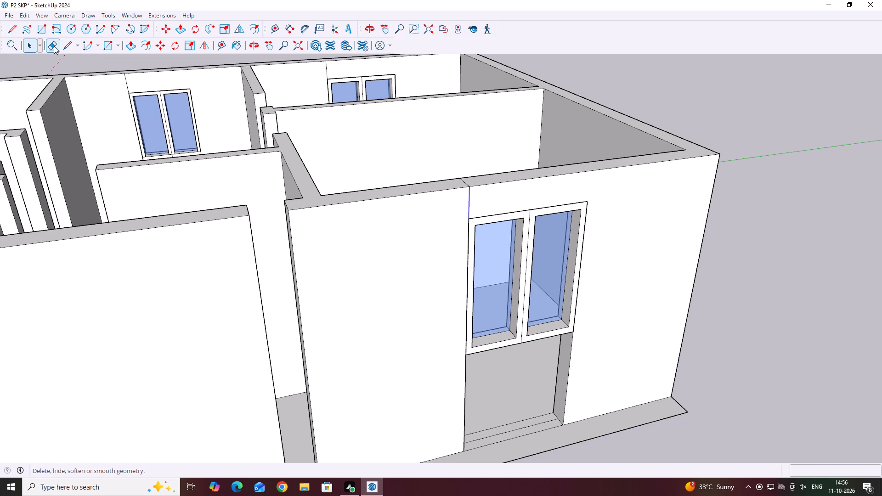
pyautogui.scroll(3, 423, 135)
pyautogui.moveTo(534, 227); pyautogui.dragTo(531, 227)
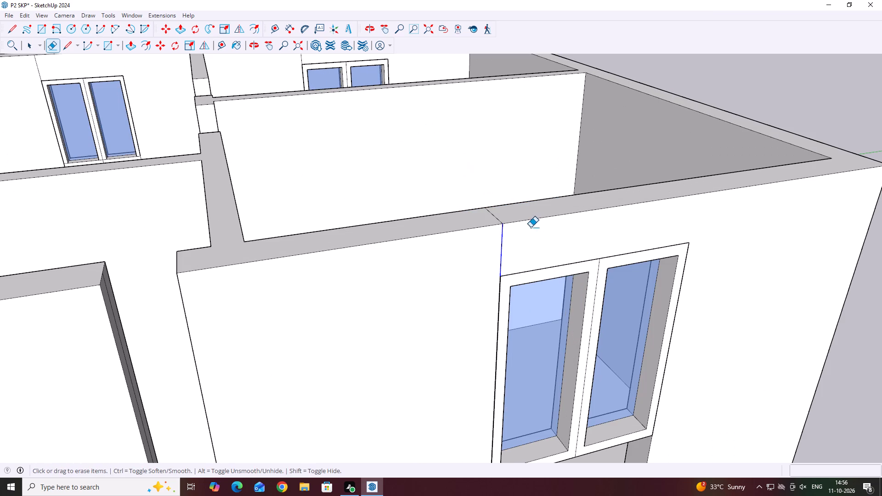
pyautogui.moveTo(531, 227); pyautogui.dragTo(475, 245)
pyautogui.moveTo(510, 200); pyautogui.dragTo(462, 235)
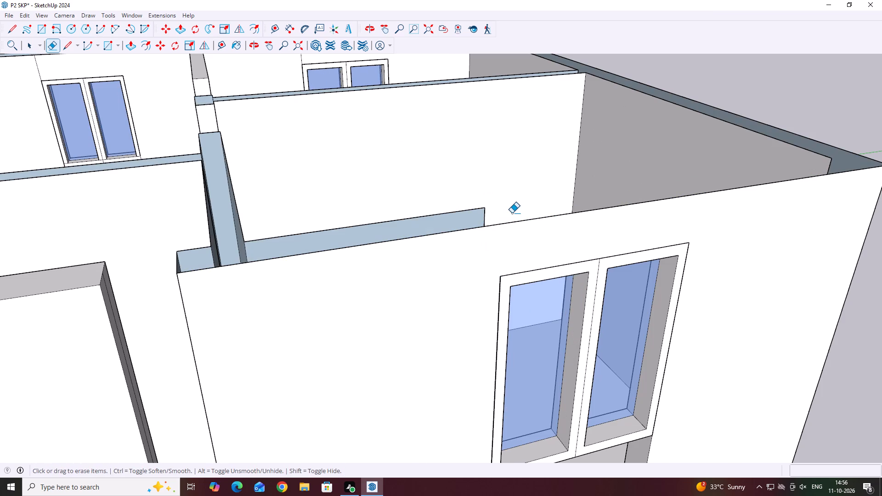
pyautogui.hotkey('ctrl', 'z')
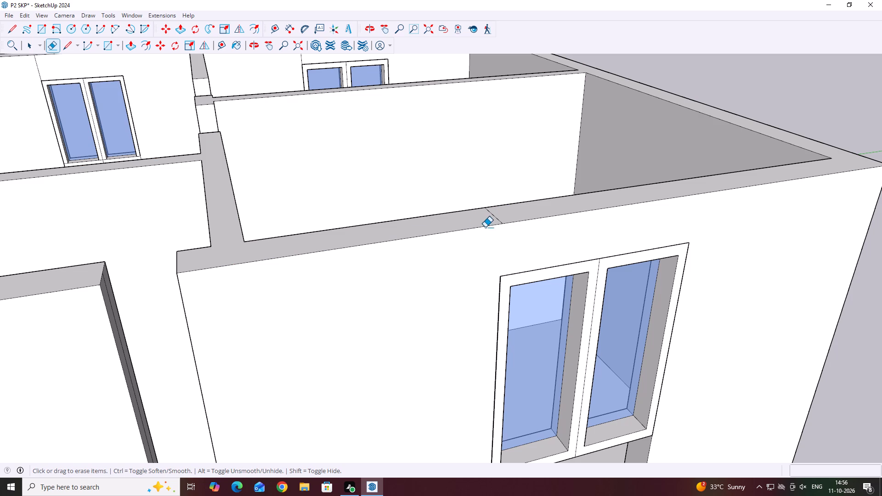
pyautogui.scroll(2, 502, 220)
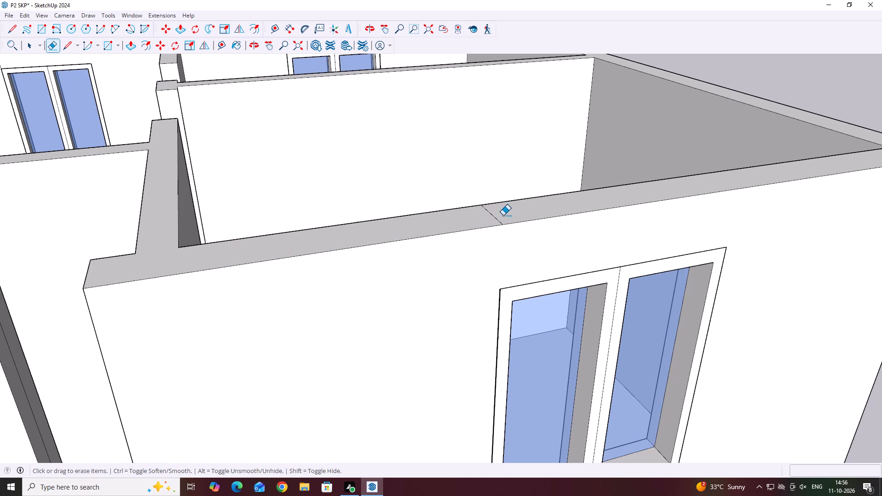
pyautogui.moveTo(503, 215); pyautogui.dragTo(481, 223)
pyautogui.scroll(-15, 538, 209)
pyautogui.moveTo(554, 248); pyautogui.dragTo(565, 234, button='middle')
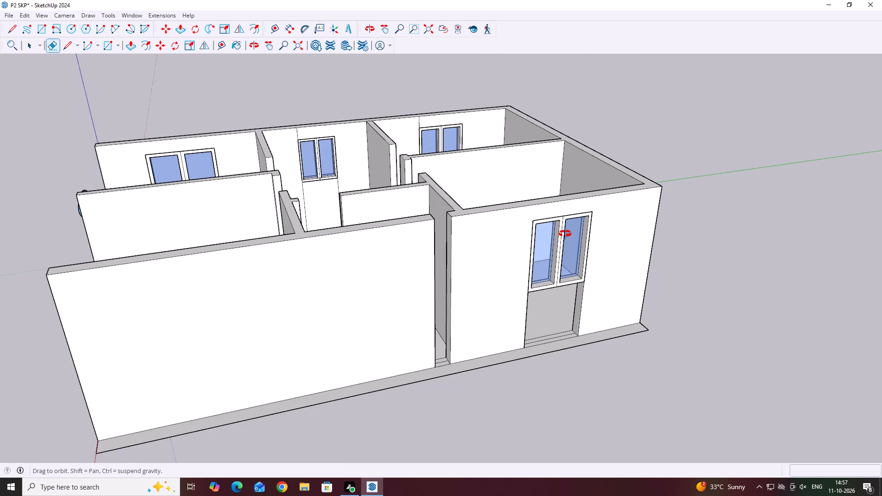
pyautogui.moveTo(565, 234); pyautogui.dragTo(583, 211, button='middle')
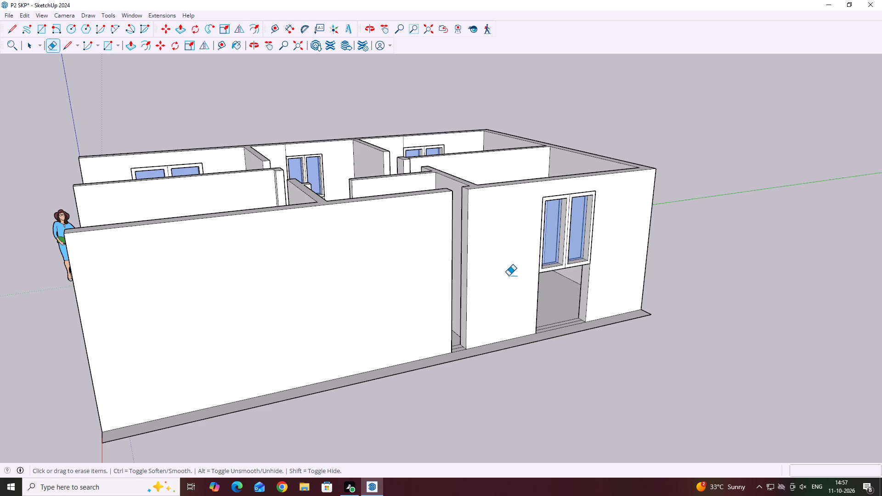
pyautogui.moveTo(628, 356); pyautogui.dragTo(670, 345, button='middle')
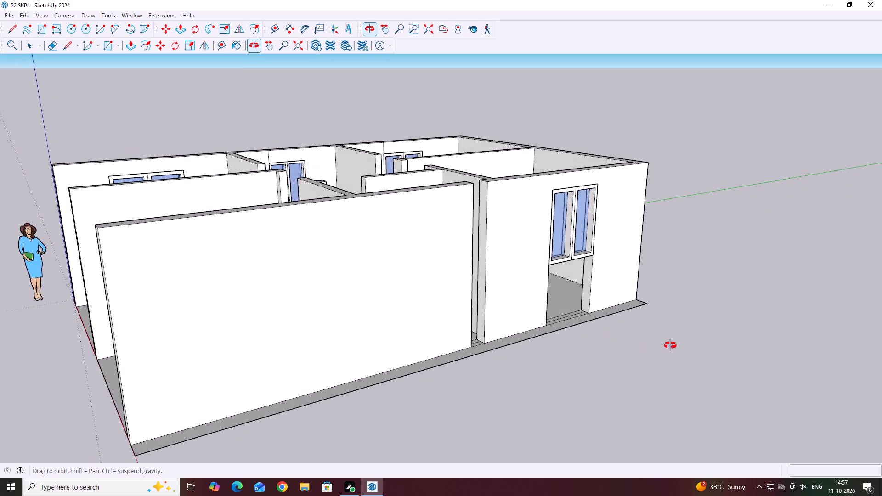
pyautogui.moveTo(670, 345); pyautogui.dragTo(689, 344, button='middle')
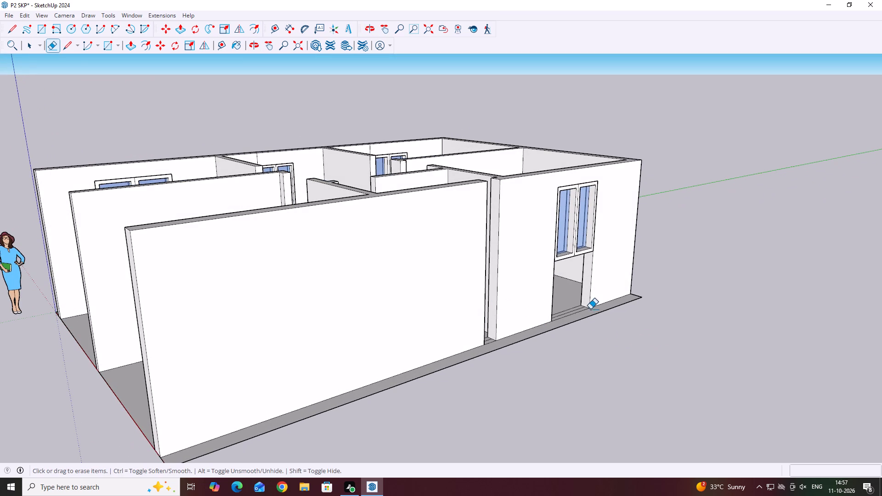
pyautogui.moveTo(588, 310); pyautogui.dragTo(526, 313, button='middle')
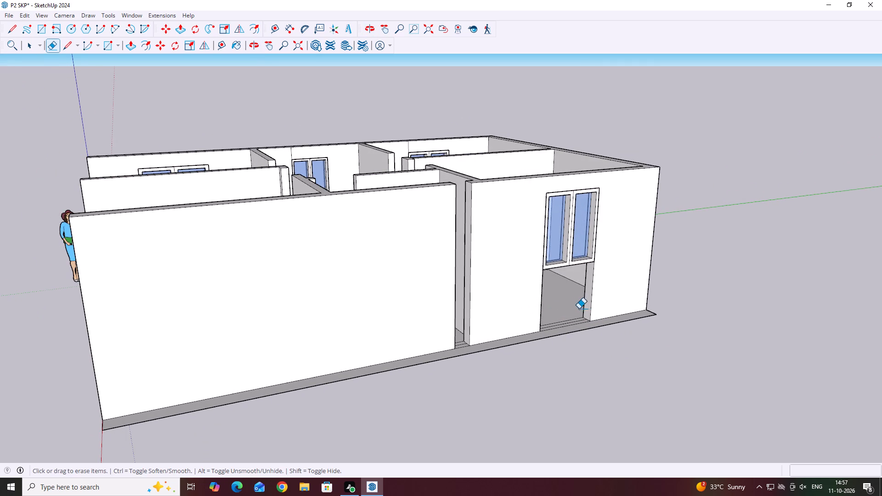
# Erase the extra seam line across the floor of the opening beneath the copied window.
pyautogui.moveTo(604, 314); pyautogui.dragTo(591, 319, button='middle')
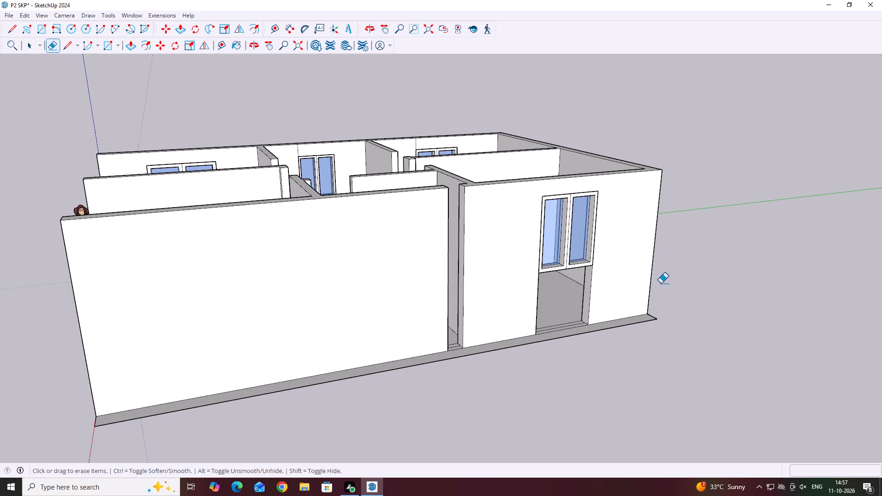
pyautogui.scroll(7, 573, 325)
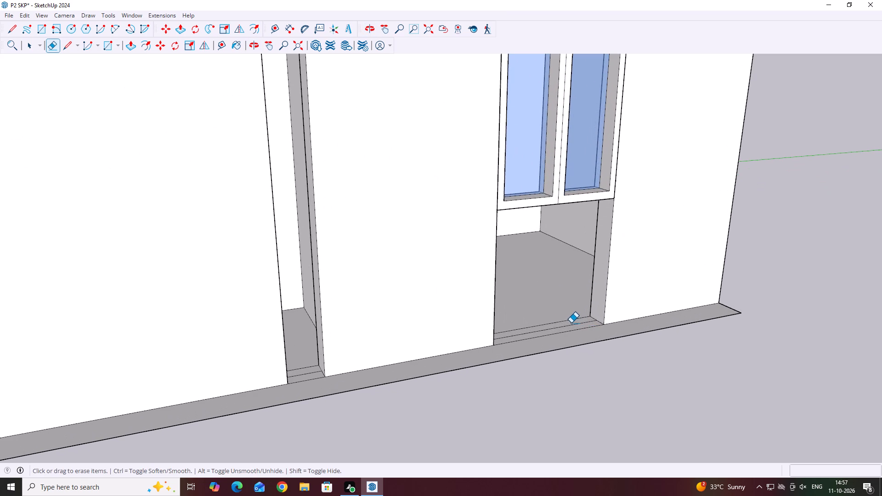
pyautogui.click(571, 323)
pyautogui.click(572, 324)
# Erase the vertical seam lines below and above the two-panel window on the inner wall face of the far corner room.
pyautogui.scroll(-6, 621, 316)
pyautogui.moveTo(719, 212); pyautogui.dragTo(557, 327, button='middle')
pyautogui.moveTo(509, 174); pyautogui.dragTo(338, 236, button='middle')
pyautogui.moveTo(584, 203); pyautogui.dragTo(552, 210, button='middle')
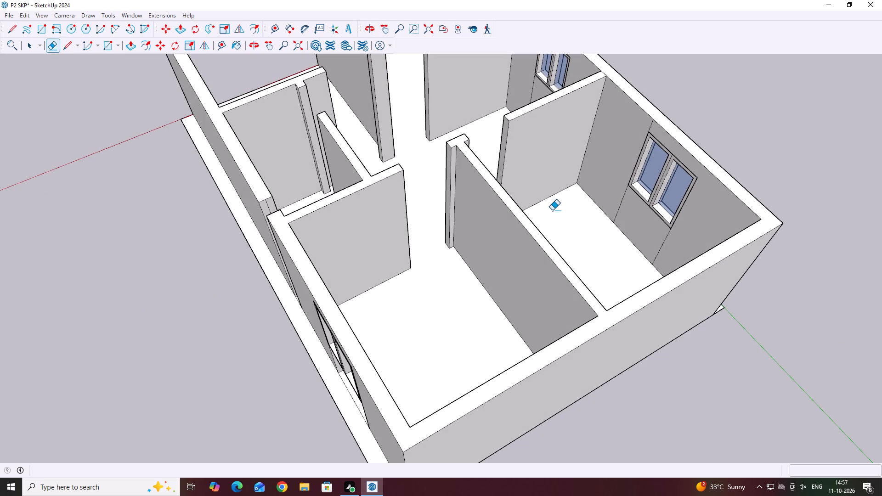
pyautogui.scroll(4, 628, 173)
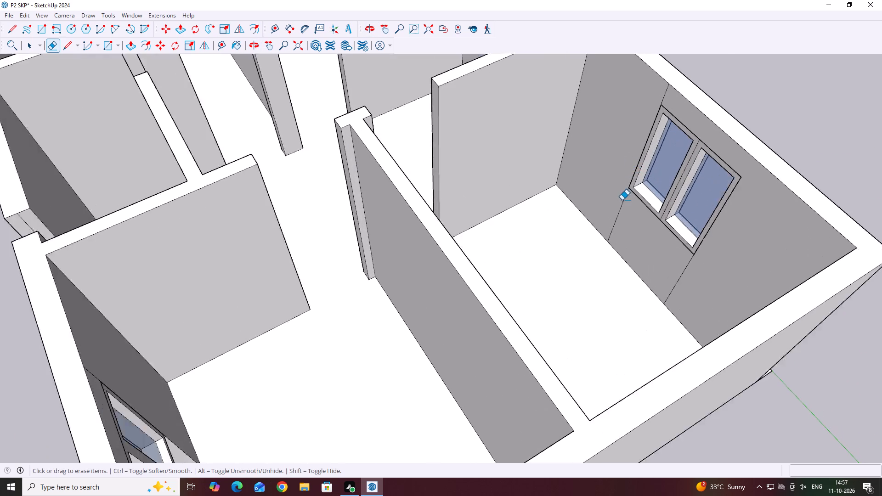
pyautogui.scroll(2, 622, 200)
pyautogui.click(622, 203)
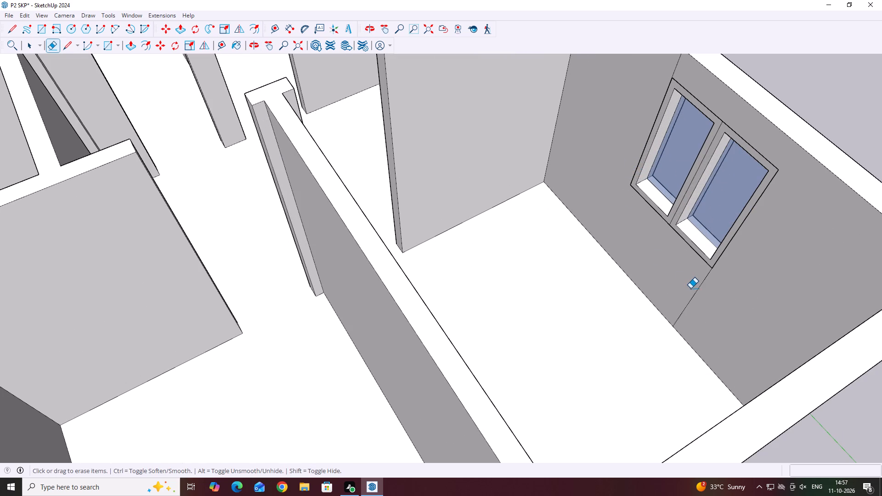
pyautogui.click(695, 293)
pyautogui.scroll(-7, 599, 244)
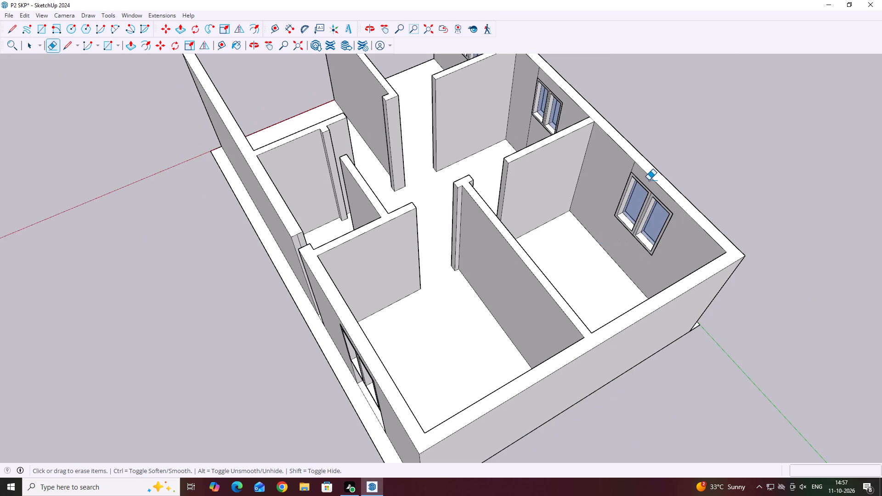
pyautogui.scroll(12, 639, 175)
pyautogui.click(628, 152)
pyautogui.scroll(-3, 633, 157)
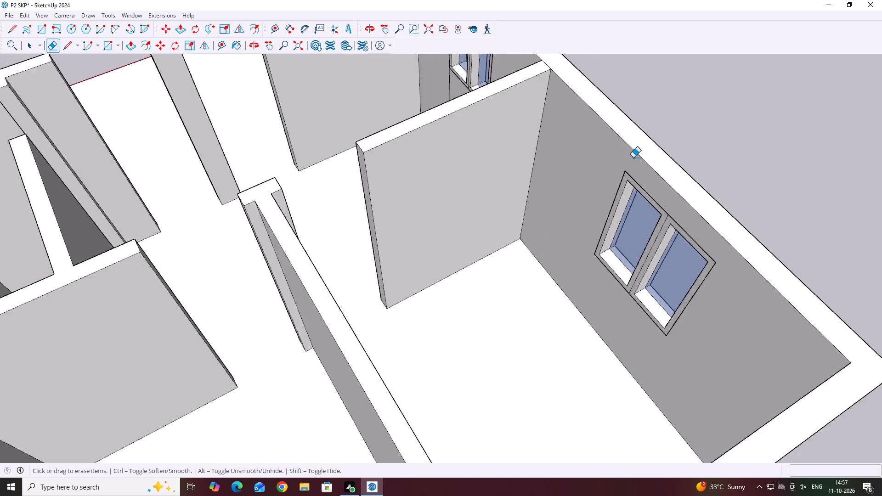
pyautogui.scroll(-10, 633, 158)
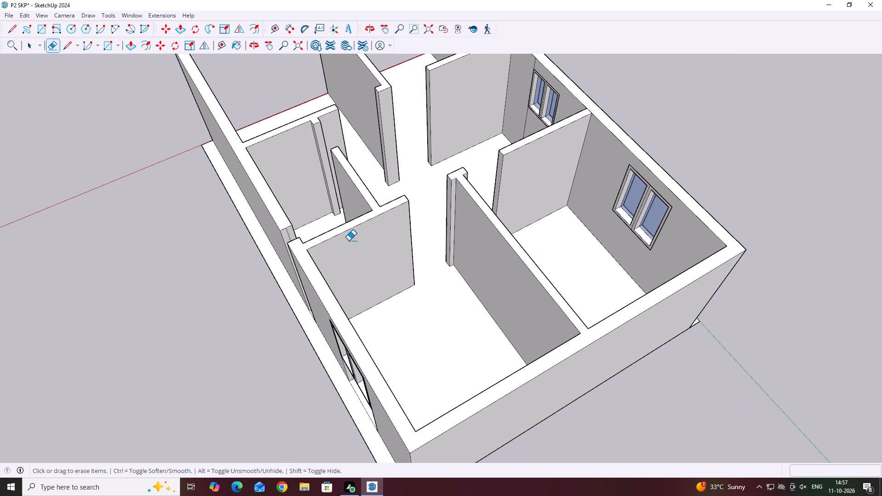
# Erase the vertical seam lines below and above the small two-panel window on the middle room's inner wall face.
pyautogui.moveTo(369, 243); pyautogui.dragTo(560, 209, button='middle')
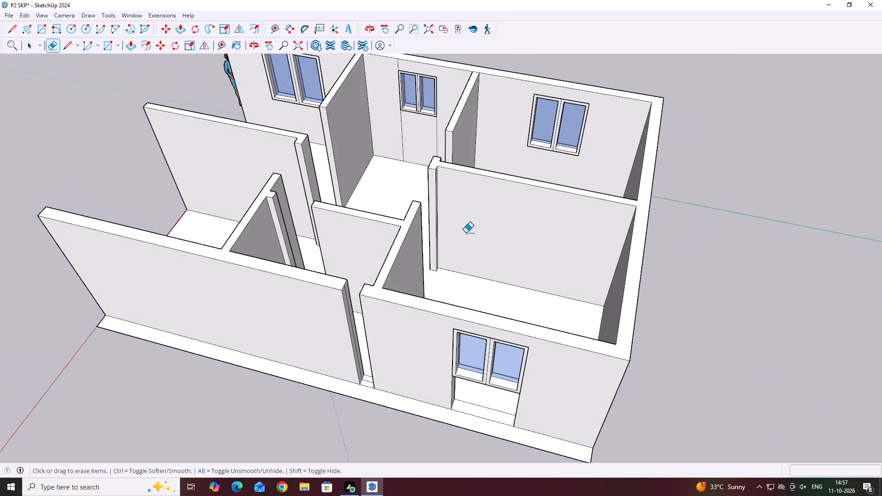
pyautogui.moveTo(414, 283); pyautogui.dragTo(442, 271, button='middle')
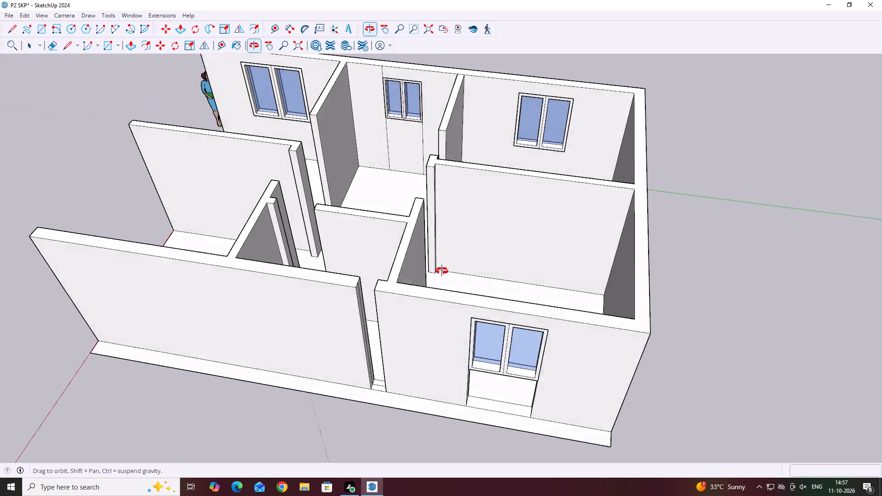
pyautogui.moveTo(442, 271); pyautogui.dragTo(526, 242, button='middle')
pyautogui.scroll(7, 349, 122)
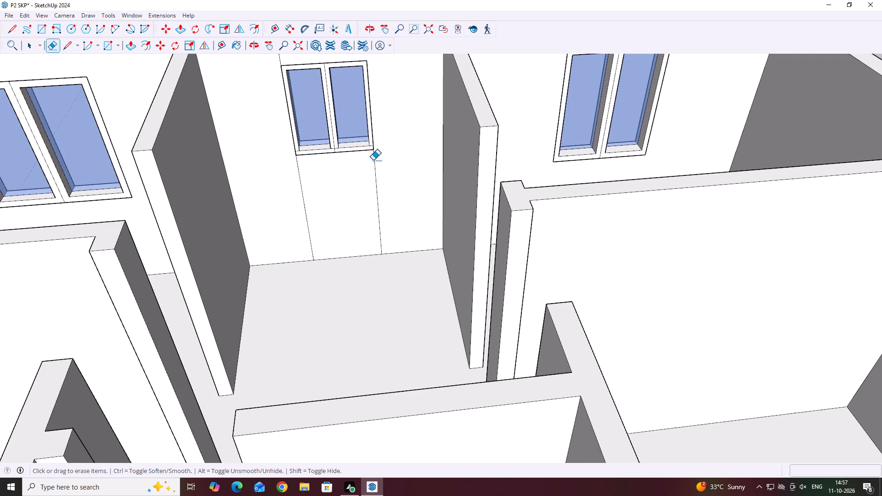
pyautogui.click(374, 161)
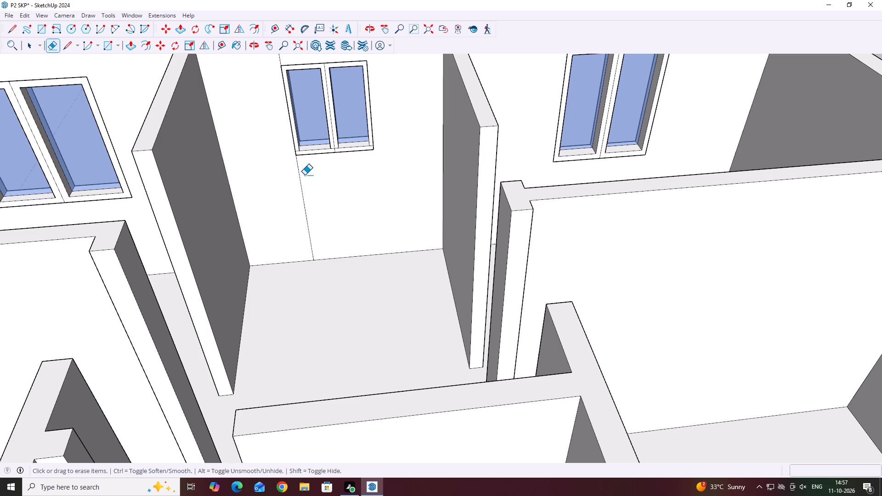
pyautogui.scroll(-6, 355, 171)
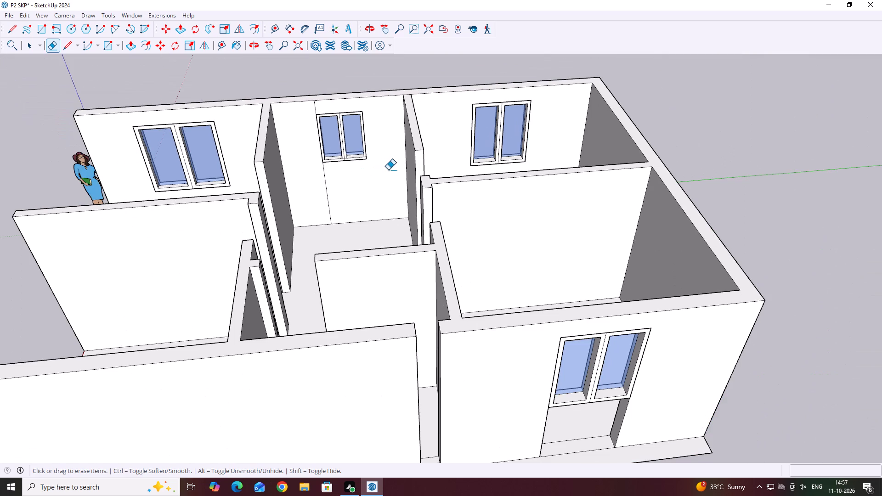
pyautogui.moveTo(323, 180); pyautogui.dragTo(423, 159, button='middle')
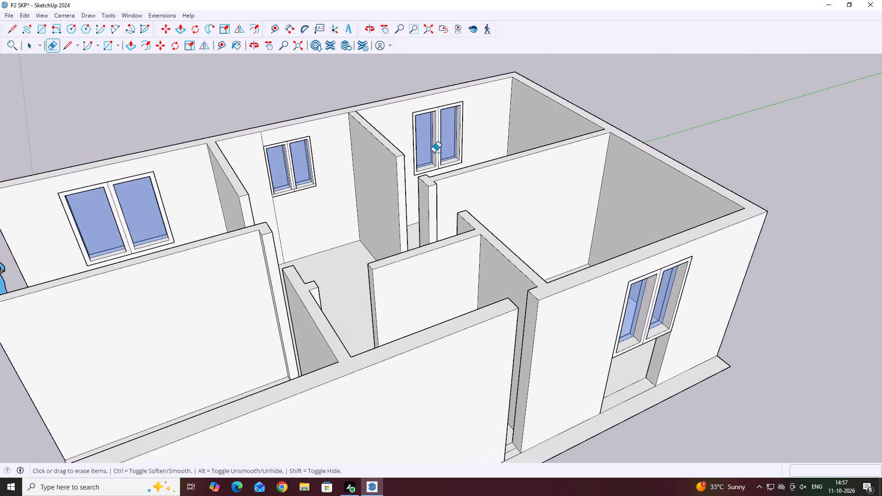
pyautogui.scroll(4, 277, 188)
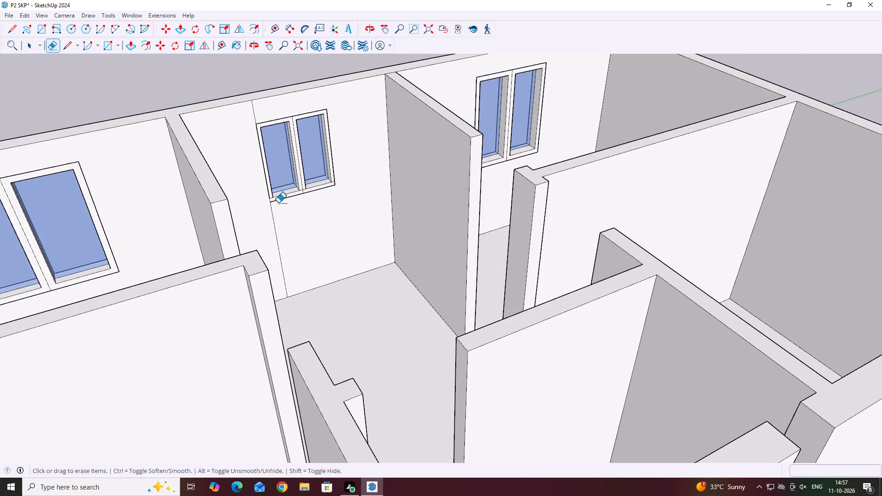
pyautogui.scroll(5, 279, 214)
pyautogui.click(270, 209)
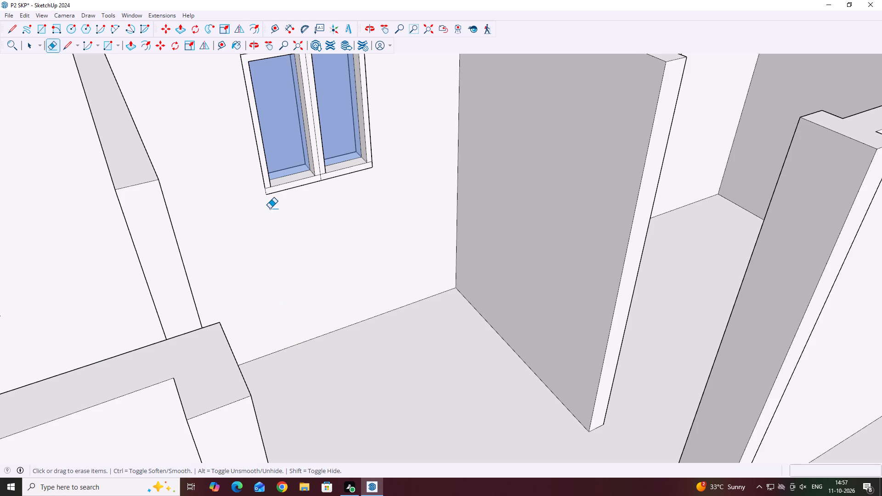
pyautogui.scroll(-4, 362, 192)
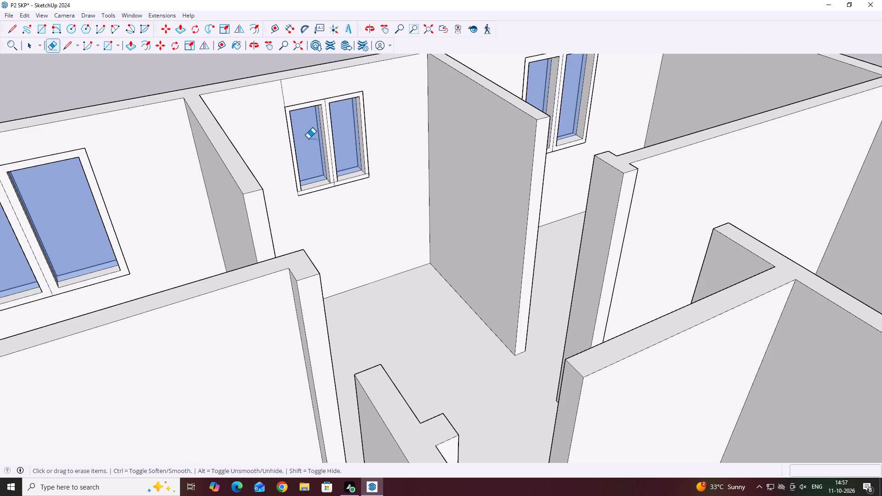
pyautogui.scroll(3, 283, 101)
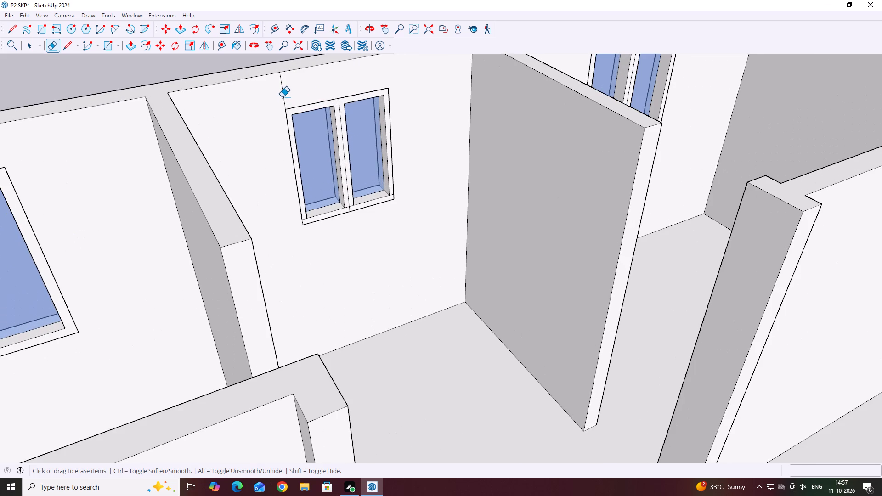
pyautogui.click(282, 97)
pyautogui.scroll(-4, 398, 193)
pyautogui.scroll(4, 390, 204)
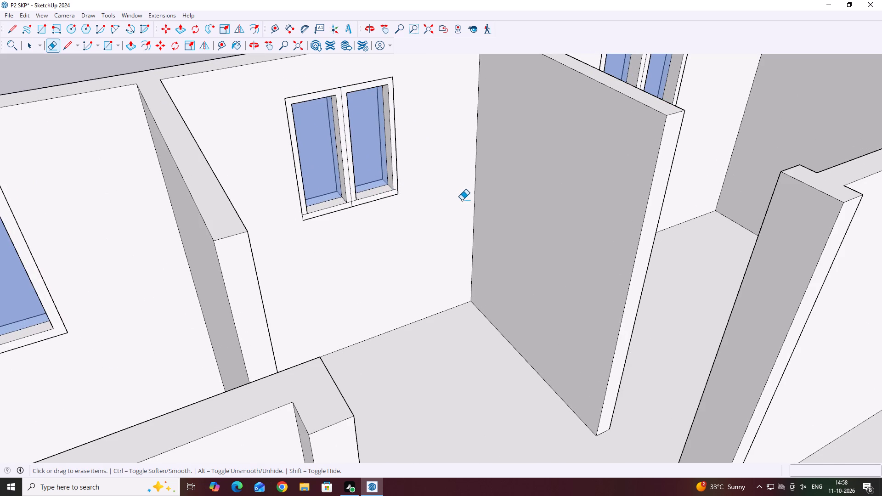
pyautogui.scroll(-5, 481, 213)
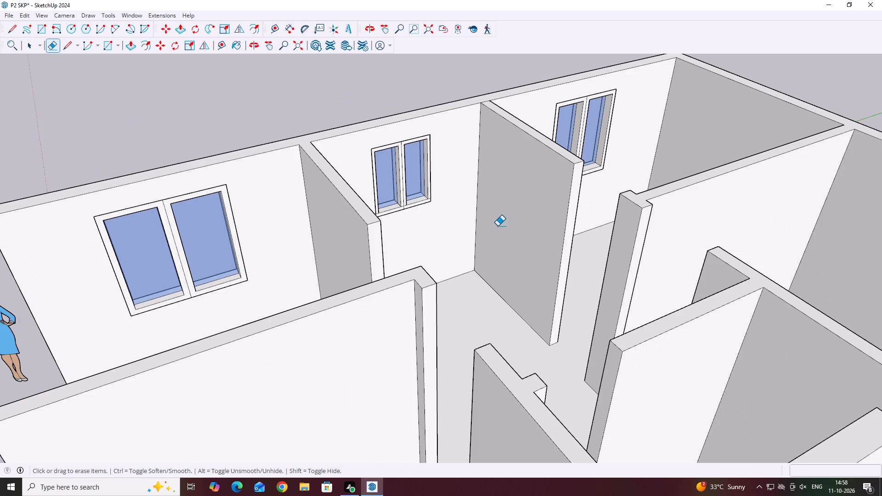
# Erase the vertical seam line on the end face of the long outer wall, at the narrow gap beside the copied window's wall.
pyautogui.moveTo(313, 241); pyautogui.dragTo(480, 164, button='middle')
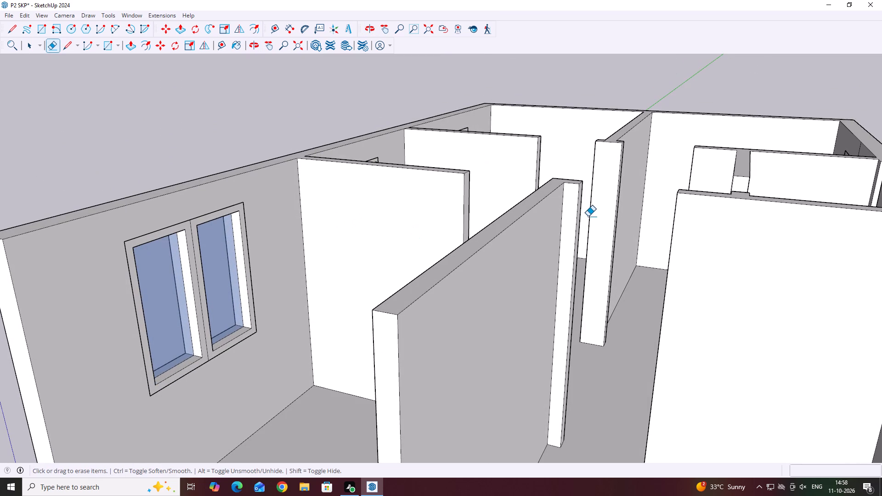
pyautogui.scroll(-6, 396, 199)
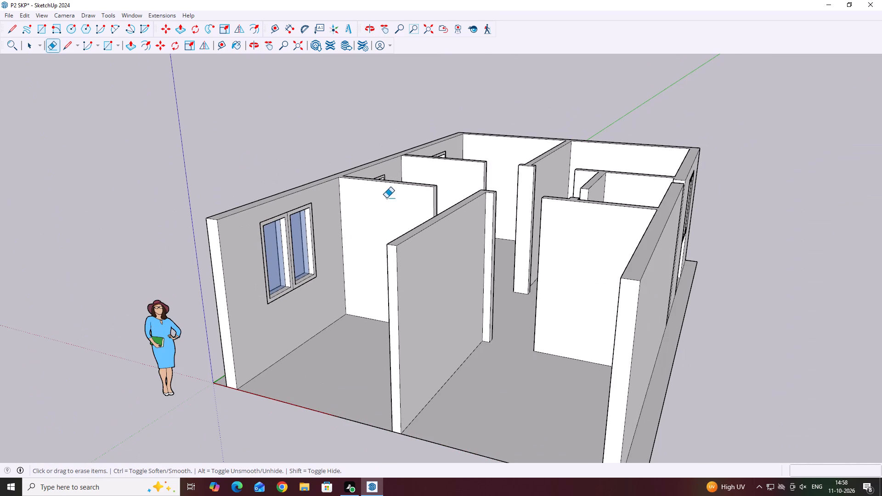
pyautogui.scroll(-1, 366, 247)
pyautogui.moveTo(622, 258); pyautogui.dragTo(612, 258, button='middle')
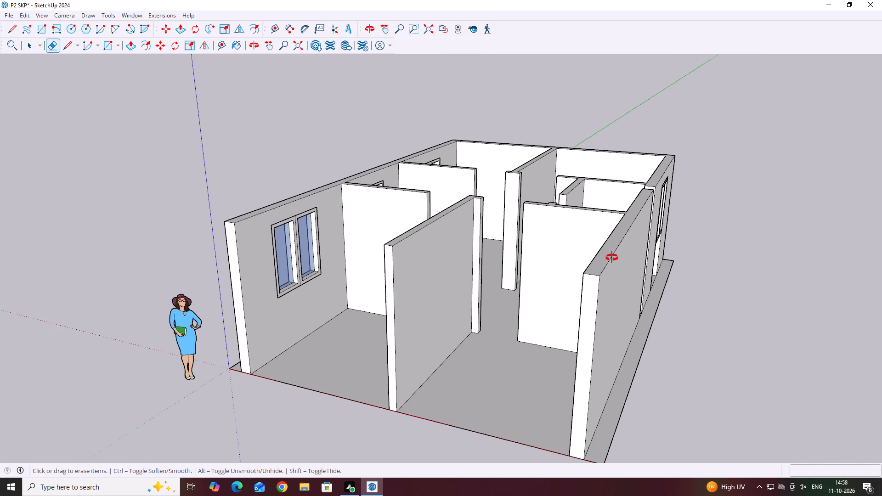
pyautogui.moveTo(612, 258); pyautogui.dragTo(536, 276, button='middle')
pyautogui.scroll(3, 455, 239)
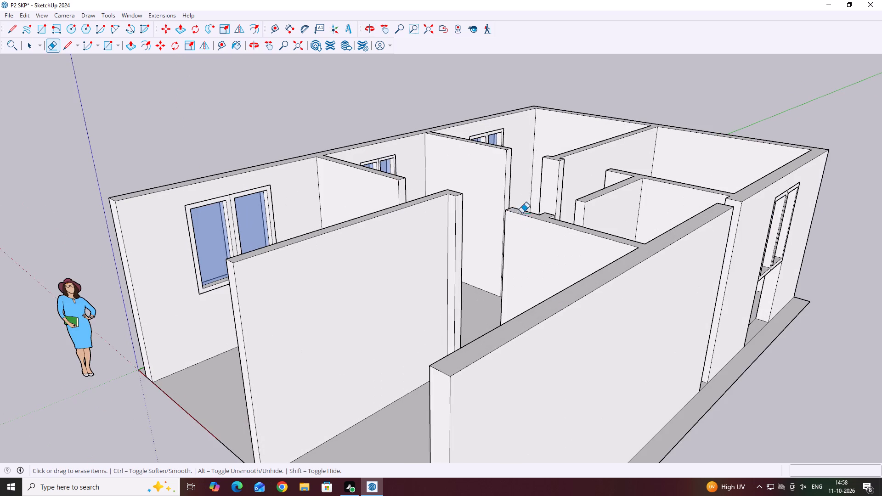
pyautogui.moveTo(506, 221); pyautogui.dragTo(370, 236, button='middle')
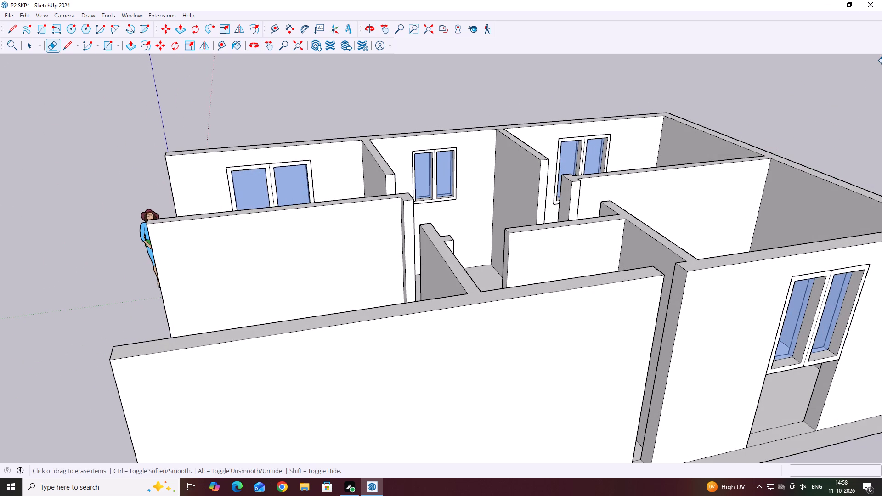
pyautogui.moveTo(682, 252); pyautogui.dragTo(531, 289, button='middle')
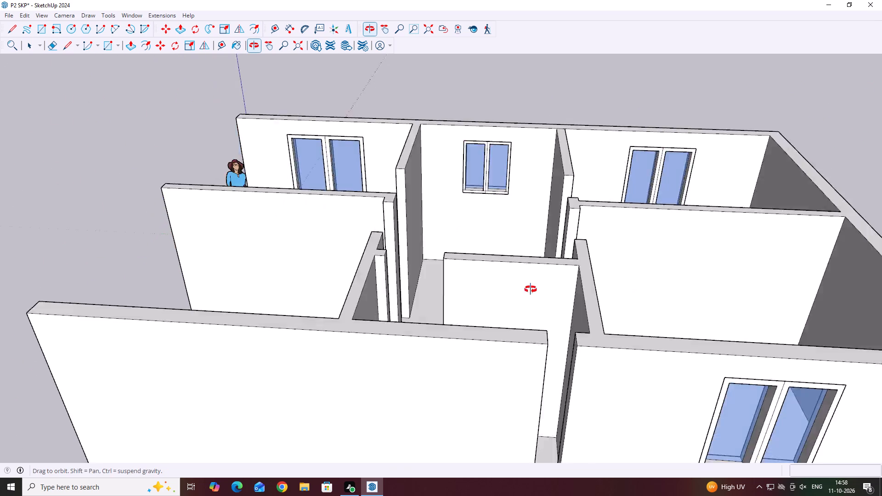
pyautogui.moveTo(531, 289); pyautogui.dragTo(447, 298, button='middle')
pyautogui.moveTo(347, 397); pyautogui.dragTo(325, 391, button='middle')
pyautogui.scroll(10, 324, 390)
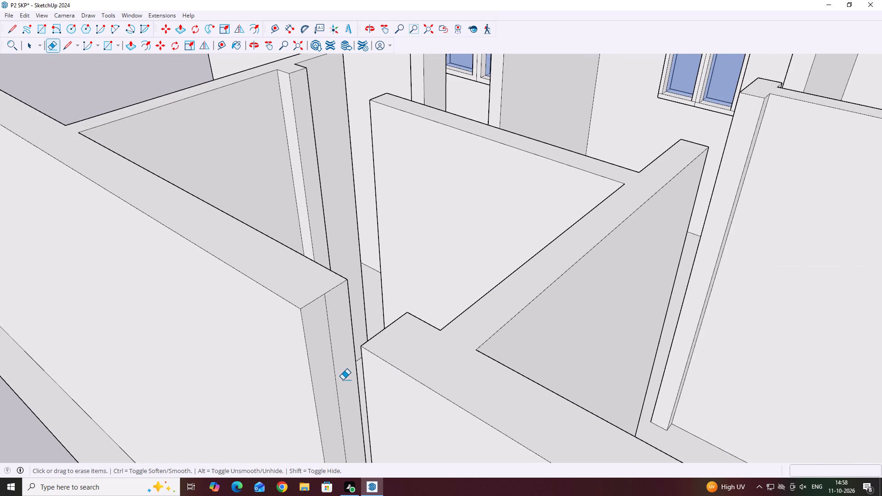
pyautogui.scroll(2, 336, 369)
pyautogui.click(335, 368)
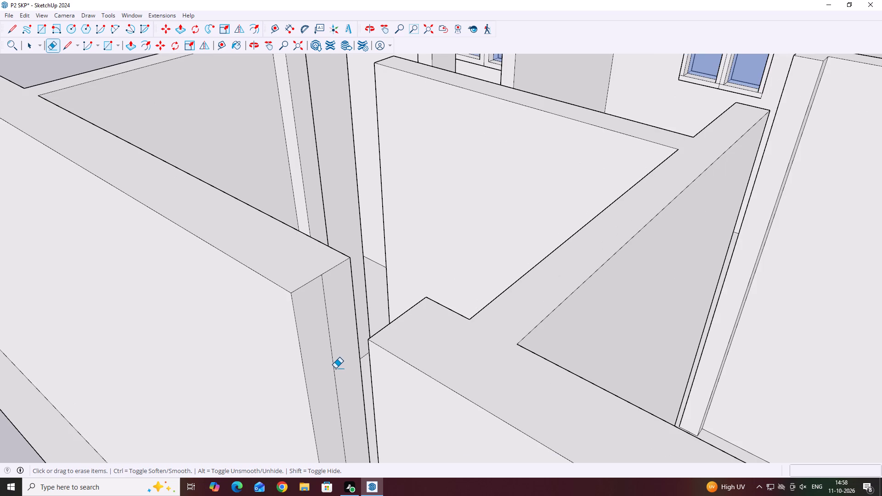
pyautogui.click(334, 368)
pyautogui.scroll(-4, 474, 391)
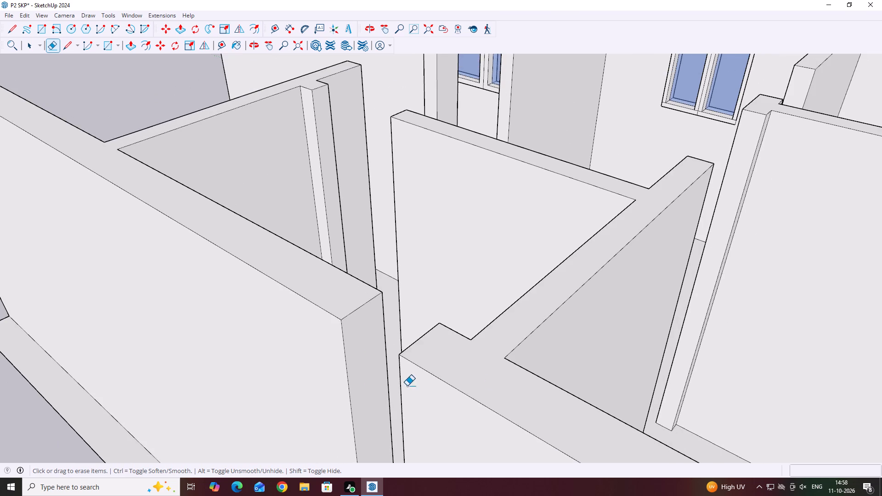
# Examine the whole house from above and at eye level, checking the walls, windows and remaining openings.
pyautogui.moveTo(409, 386); pyautogui.dragTo(597, 378, button='middle')
pyautogui.moveTo(610, 353); pyautogui.dragTo(490, 364, button='middle')
pyautogui.scroll(-2, 490, 364)
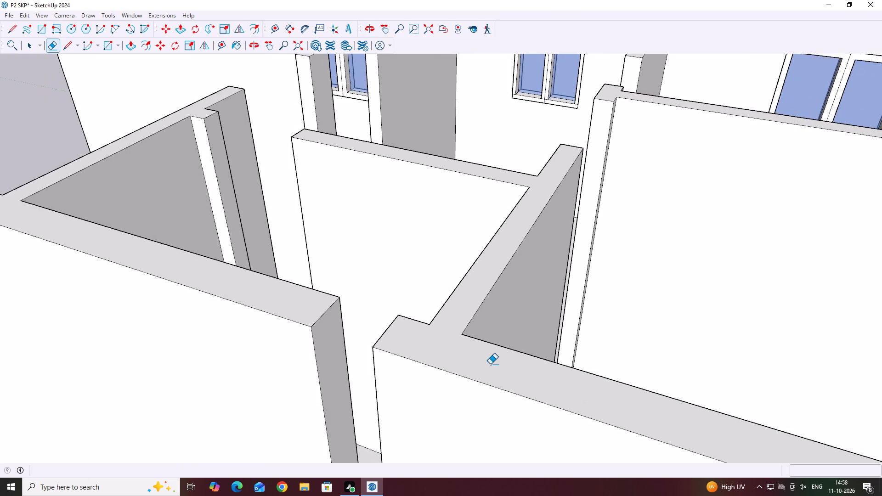
pyautogui.scroll(-13, 490, 364)
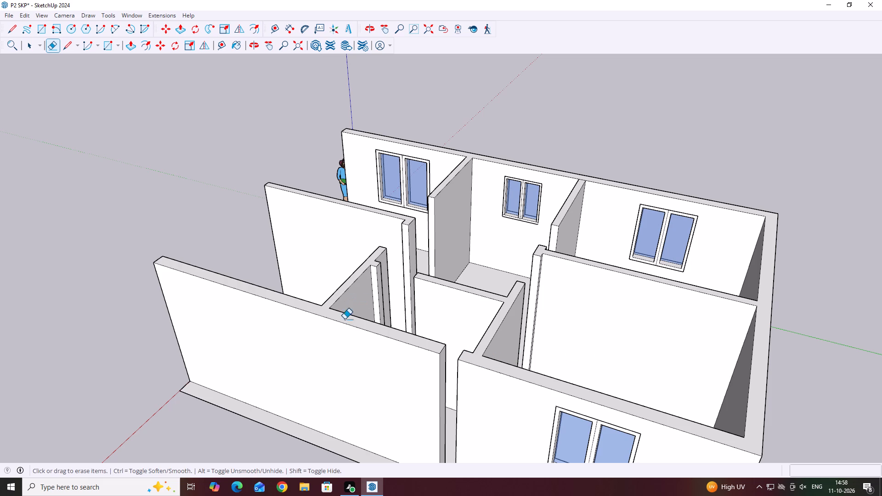
pyautogui.moveTo(506, 359); pyautogui.dragTo(550, 373, button='middle')
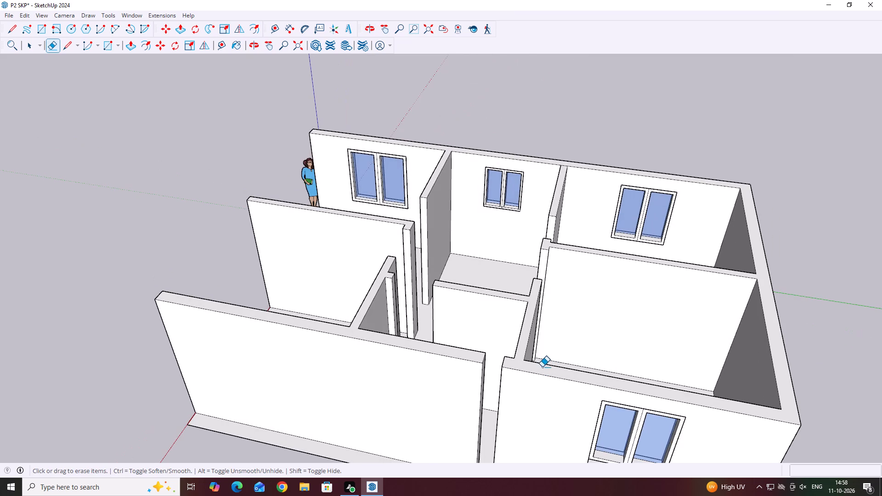
pyautogui.moveTo(717, 370); pyautogui.dragTo(666, 345, button='middle')
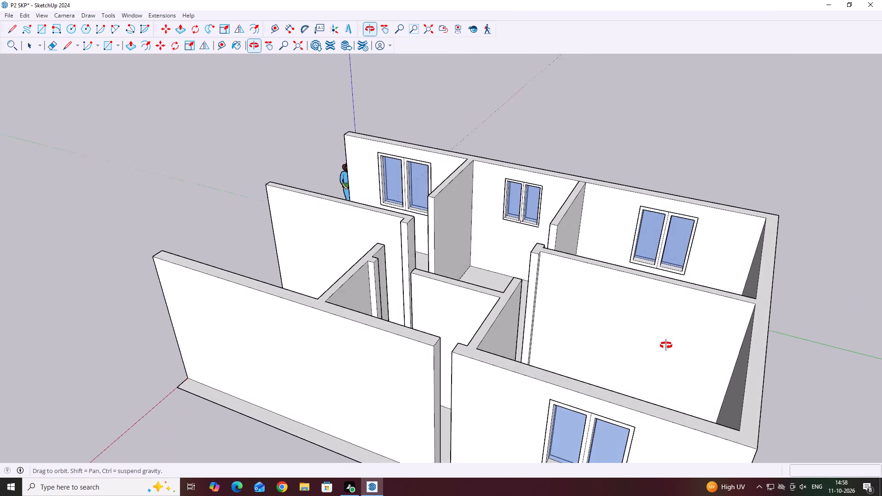
pyautogui.moveTo(666, 345); pyautogui.dragTo(539, 278, button='middle')
pyautogui.moveTo(407, 364); pyautogui.dragTo(583, 325, button='middle')
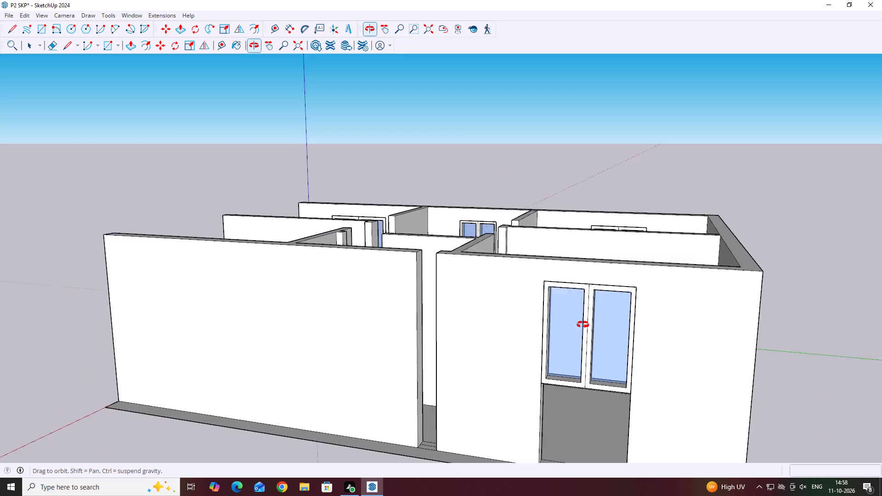
pyautogui.moveTo(583, 325); pyautogui.dragTo(612, 318, button='middle')
pyautogui.moveTo(352, 357); pyautogui.dragTo(443, 365, button='middle')
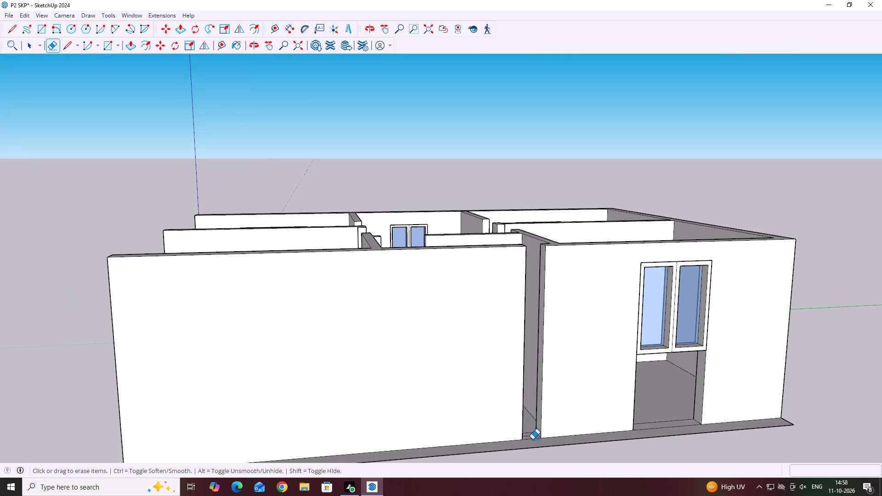
# Erase the seam line crossing the floor at the outer edge of the narrow gap in the long outer wall.
pyautogui.scroll(11, 532, 440)
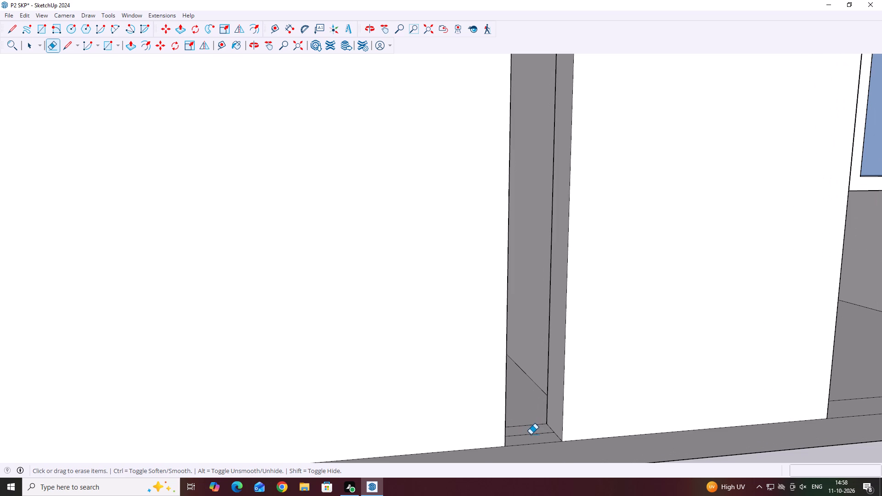
pyautogui.click(531, 434)
# Examine the whole house from the open end, from above and around to the outer wall with the narrow gap.
pyautogui.scroll(-9, 552, 434)
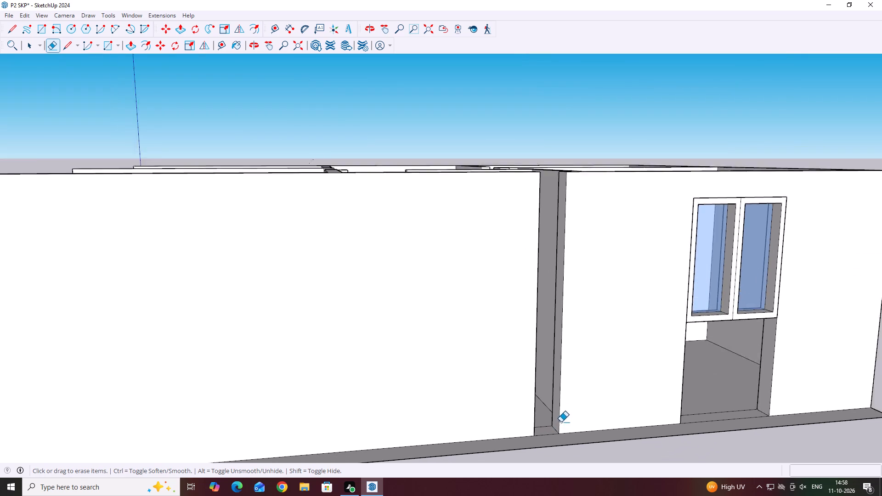
pyautogui.scroll(-6, 561, 422)
pyautogui.moveTo(371, 404); pyautogui.dragTo(712, 395, button='middle')
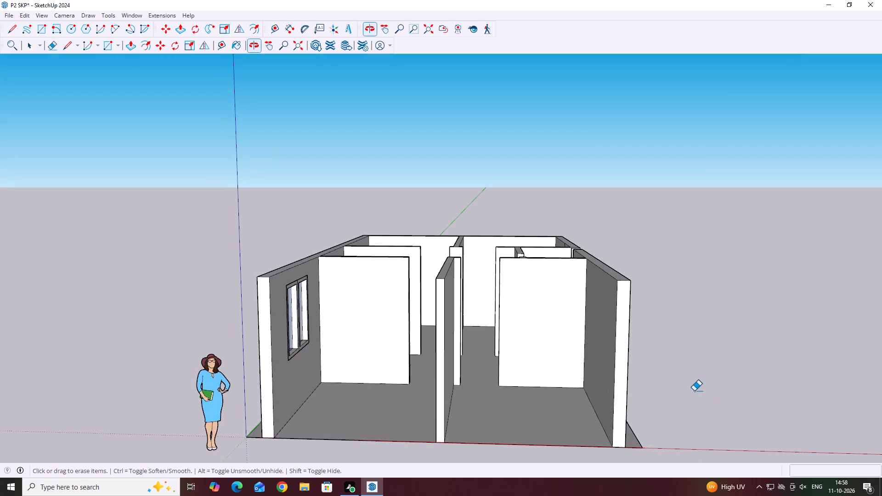
pyautogui.scroll(-5, 651, 355)
pyautogui.moveTo(625, 312); pyautogui.dragTo(624, 439, button='middle')
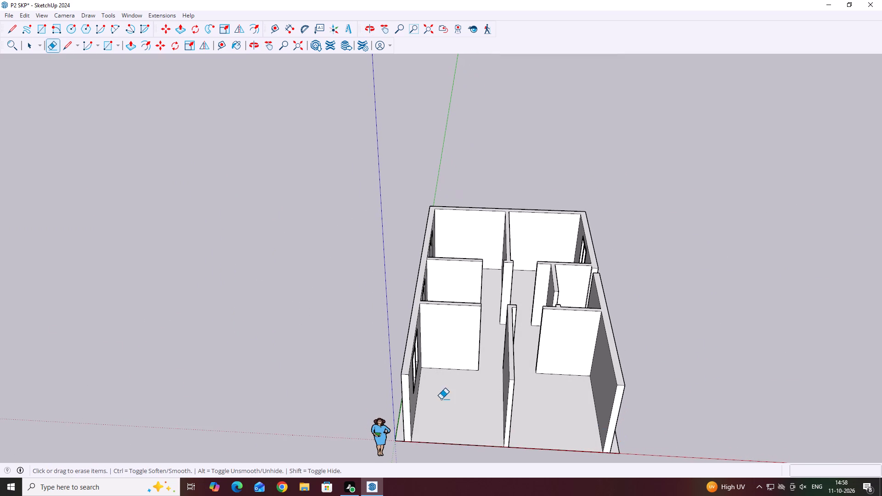
pyautogui.moveTo(590, 432); pyautogui.dragTo(613, 449, button='middle')
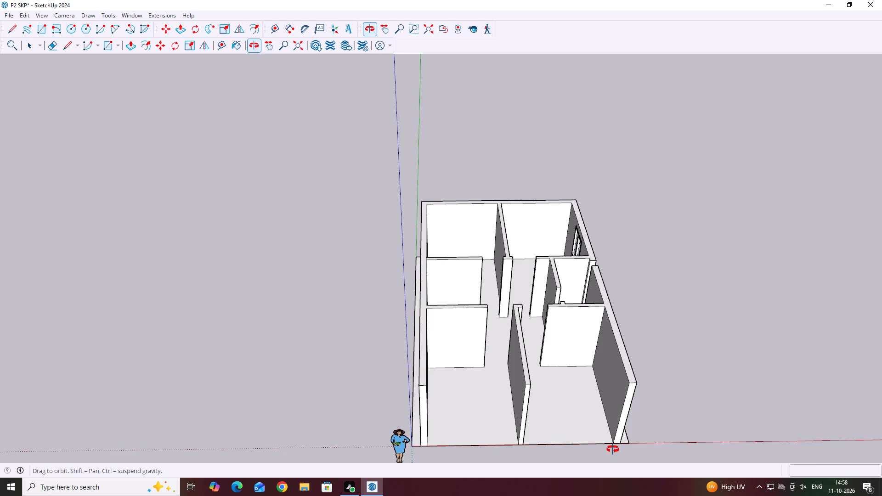
pyautogui.moveTo(613, 449); pyautogui.dragTo(605, 448, button='middle')
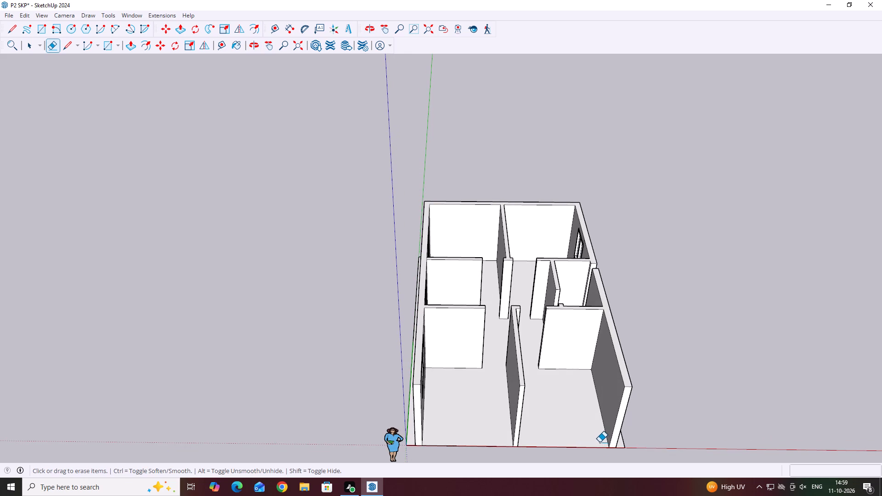
pyautogui.press('Escape')
pyautogui.press('space')
pyautogui.moveTo(711, 378); pyautogui.dragTo(652, 381, button='middle')
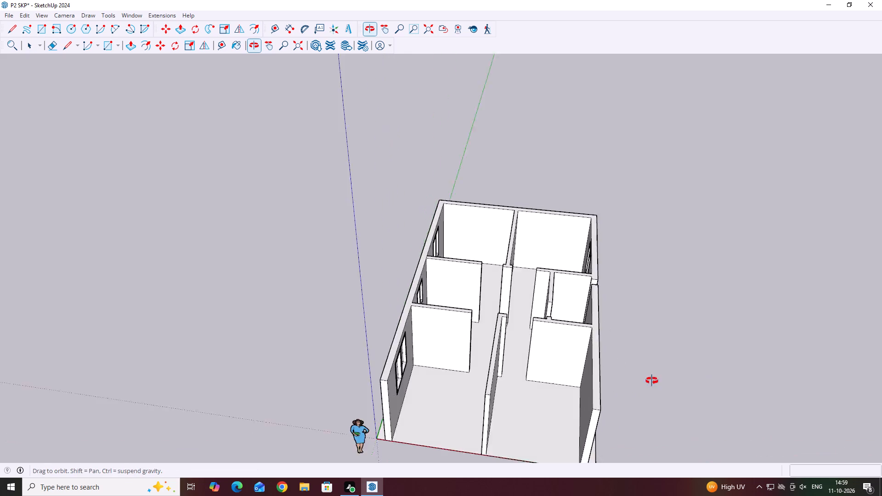
pyautogui.moveTo(652, 381); pyautogui.dragTo(580, 370, button='middle')
pyautogui.moveTo(624, 359); pyautogui.dragTo(511, 337, button='middle')
pyautogui.scroll(3, 525, 351)
pyautogui.moveTo(579, 349); pyautogui.dragTo(529, 341, button='middle')
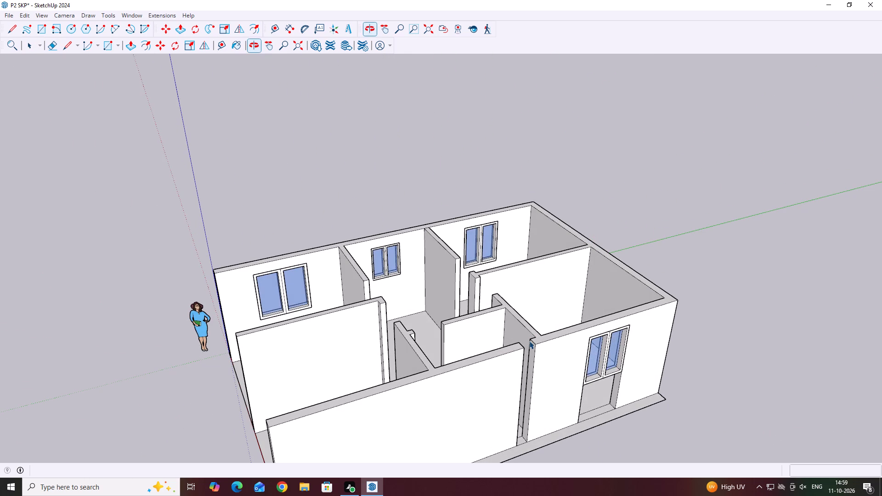
pyautogui.moveTo(672, 387); pyautogui.dragTo(627, 348, button='middle')
pyautogui.scroll(2, 567, 366)
# Copy the two-panel window above the outer wall's opening about 6' 1 5/8" along the wall to the edge of the narrow gap.
pyautogui.click(588, 363)
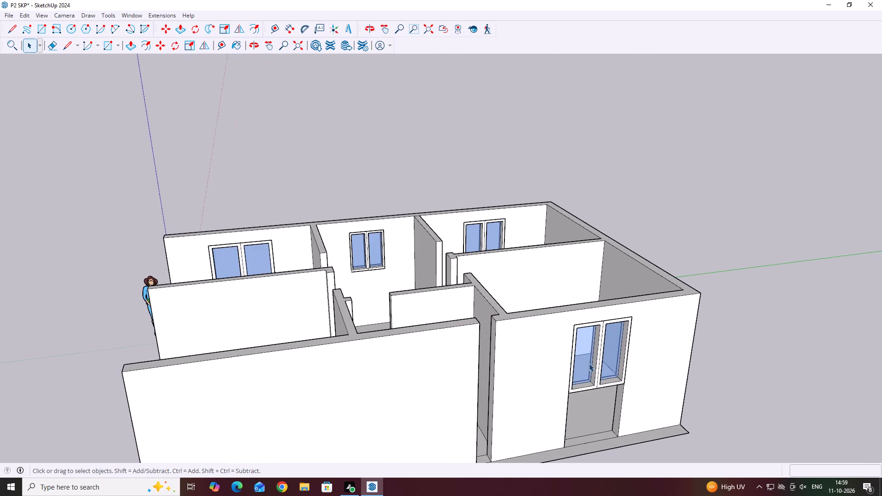
pyautogui.moveTo(628, 367); pyautogui.dragTo(611, 355, button='middle')
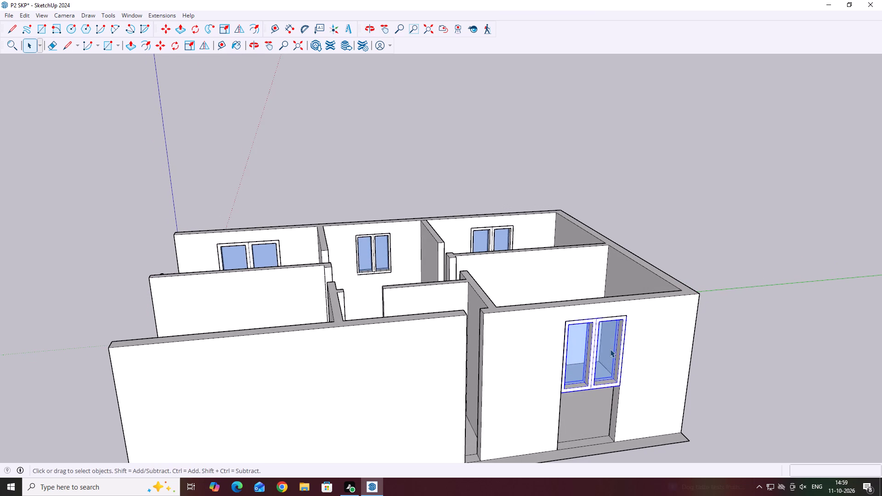
pyautogui.press('m')
pyautogui.scroll(5, 558, 322)
pyautogui.click(568, 322)
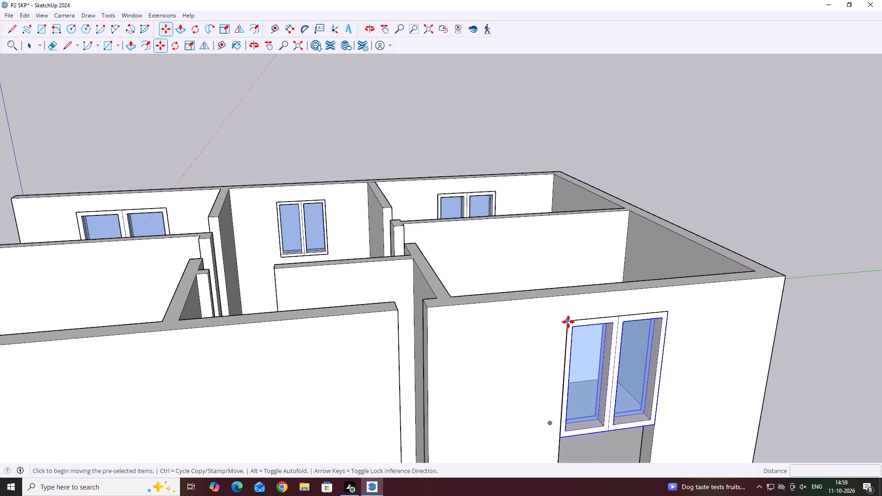
pyautogui.scroll(-2, 568, 322)
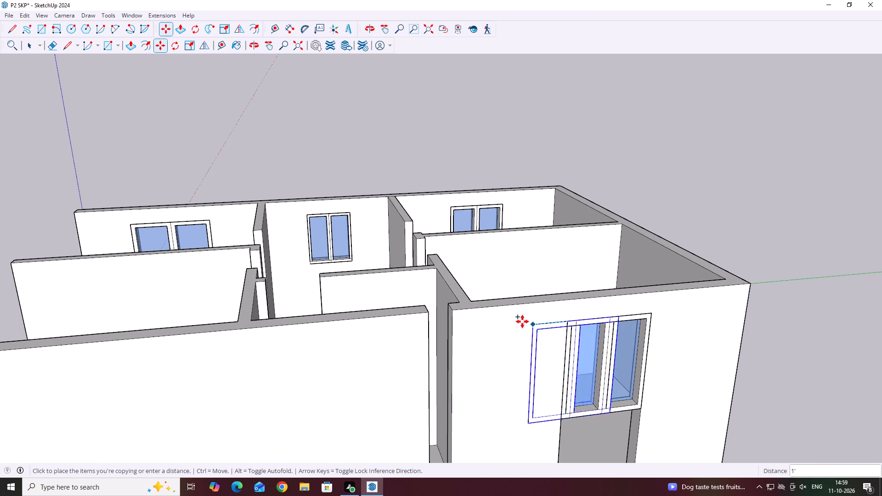
pyautogui.scroll(1, 432, 338)
pyautogui.click(430, 335)
pyautogui.press('space')
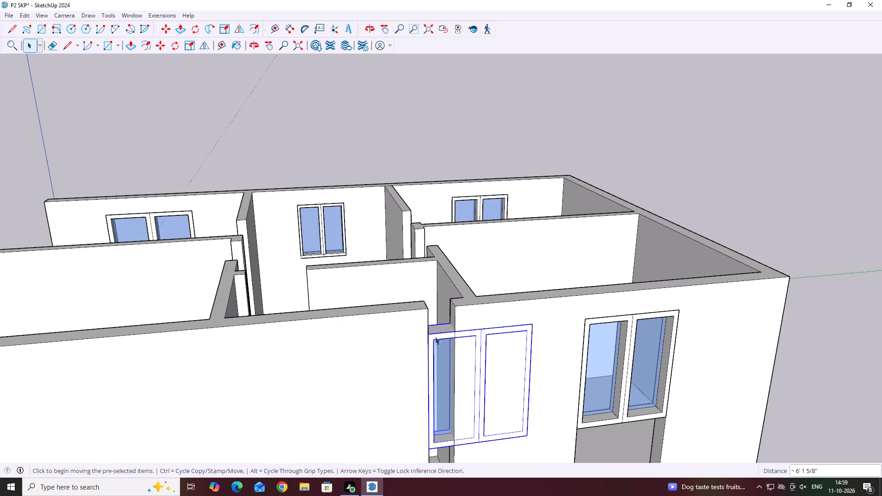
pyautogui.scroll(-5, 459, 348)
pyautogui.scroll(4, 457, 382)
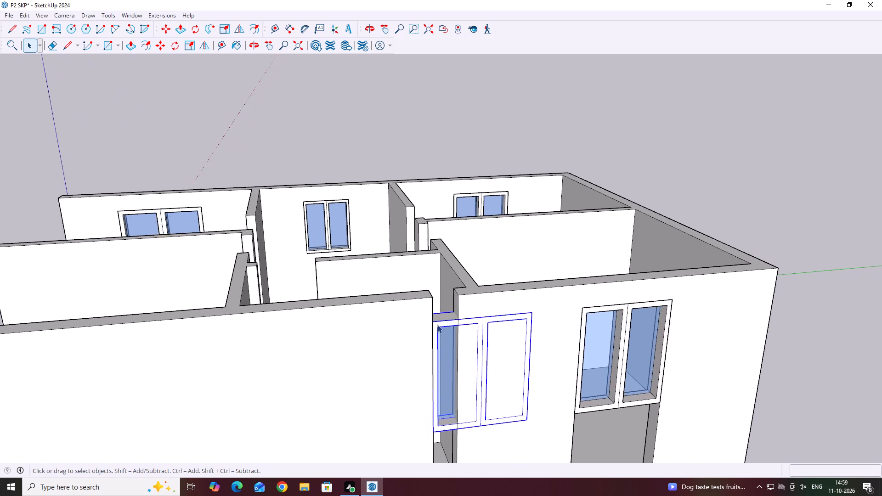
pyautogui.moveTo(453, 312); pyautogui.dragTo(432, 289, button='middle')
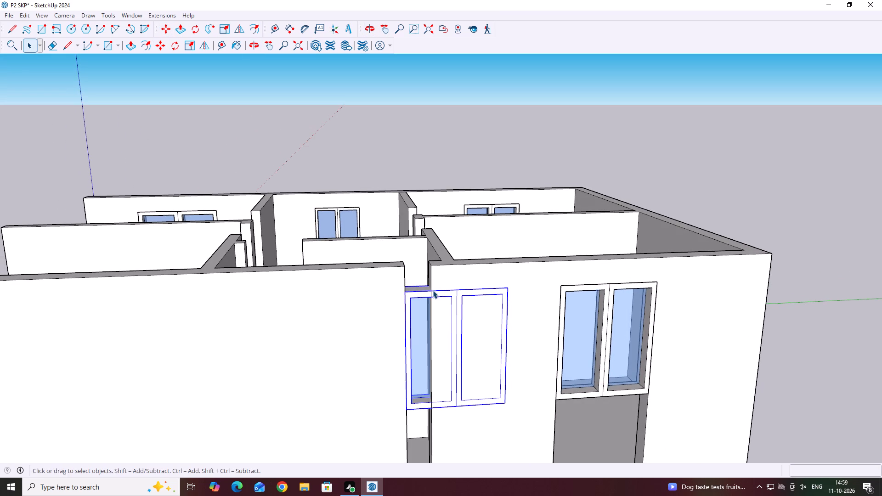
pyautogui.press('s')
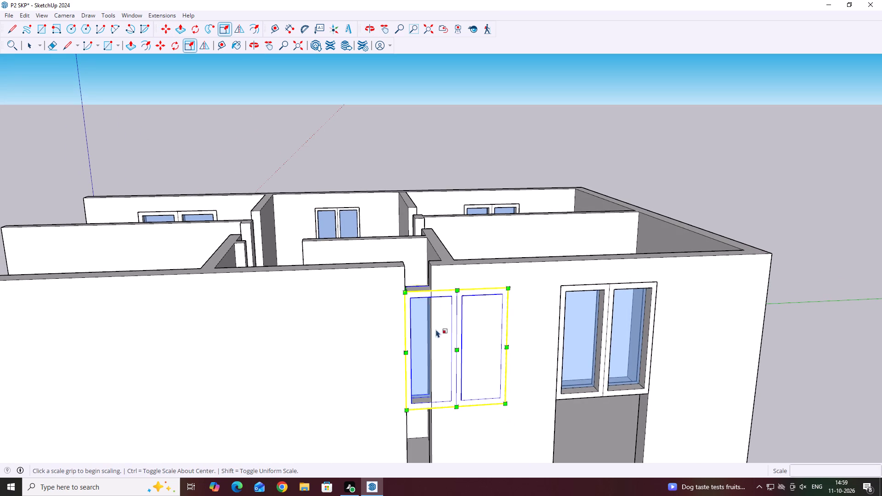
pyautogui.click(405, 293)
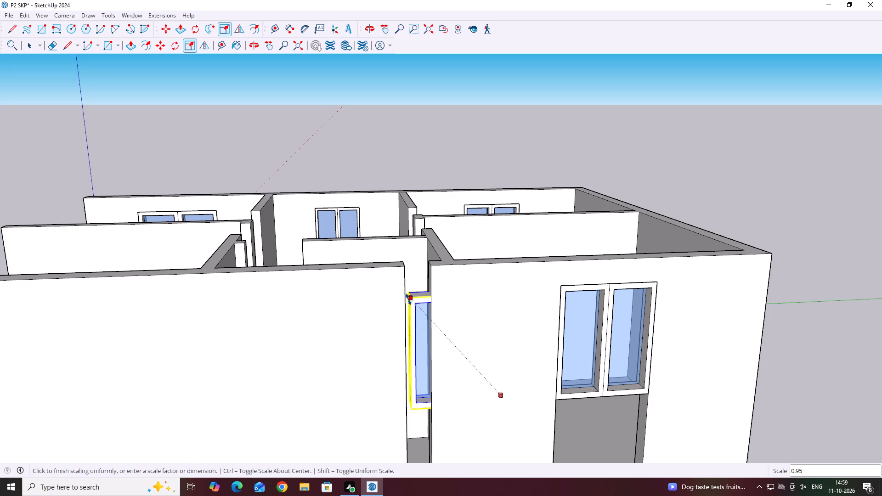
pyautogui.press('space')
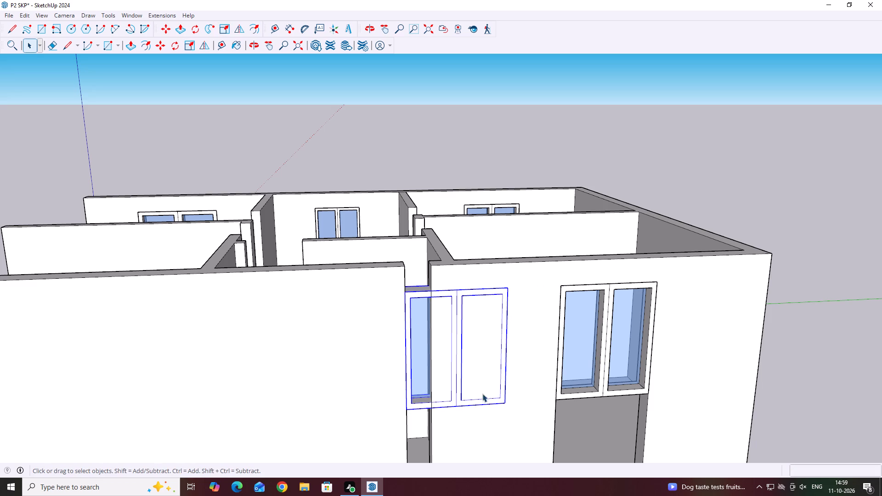
# Scale the copied window uniformly about its opposite corner to about 0.27 so it roughly spans the narrow gap.
pyautogui.press('s')
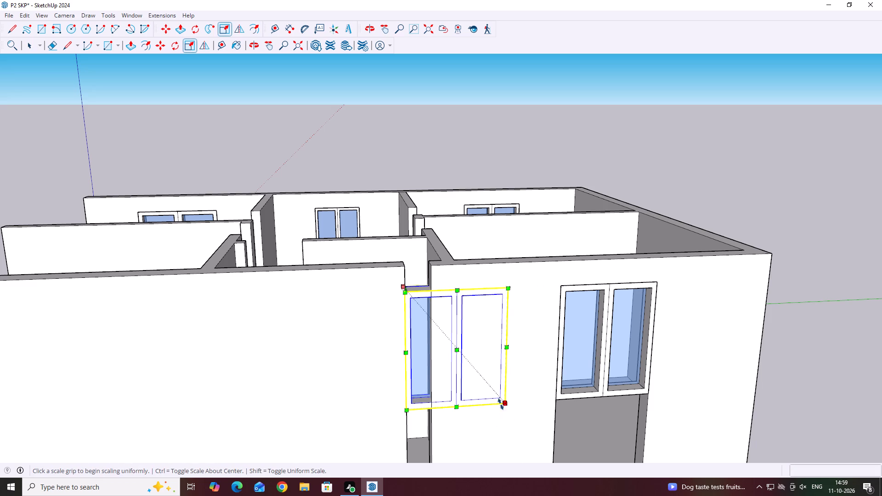
pyautogui.click(504, 402)
pyautogui.scroll(13, 430, 333)
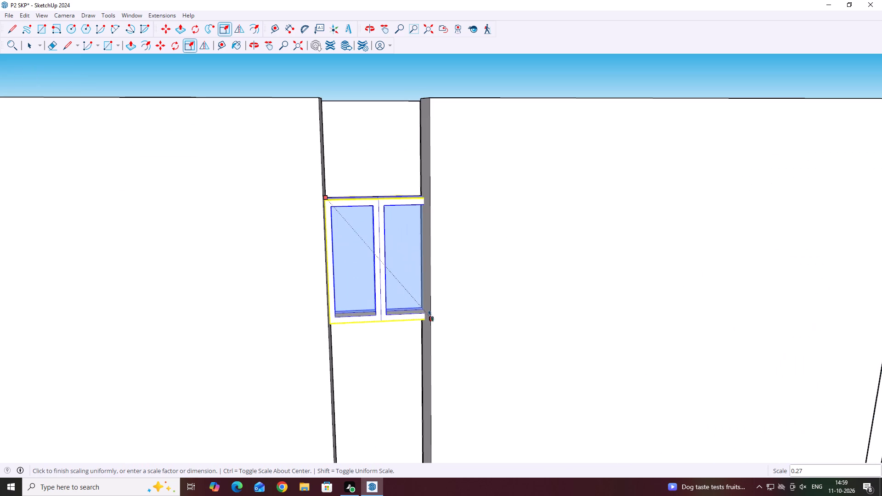
pyautogui.click(433, 319)
pyautogui.moveTo(410, 300); pyautogui.dragTo(458, 353, button='middle')
pyautogui.scroll(1, 454, 355)
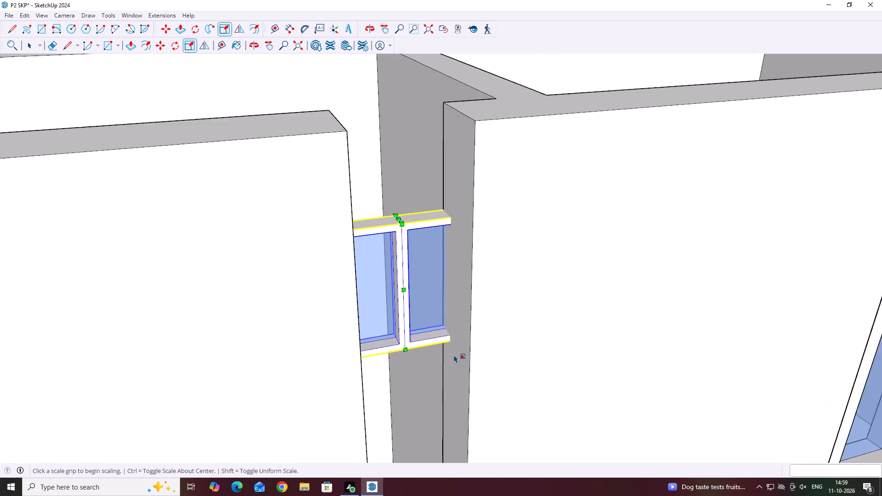
pyautogui.scroll(4, 454, 355)
pyautogui.scroll(-3, 390, 333)
pyautogui.press('Escape')
pyautogui.moveTo(398, 328); pyautogui.dragTo(327, 316, button='middle')
pyautogui.press('space')
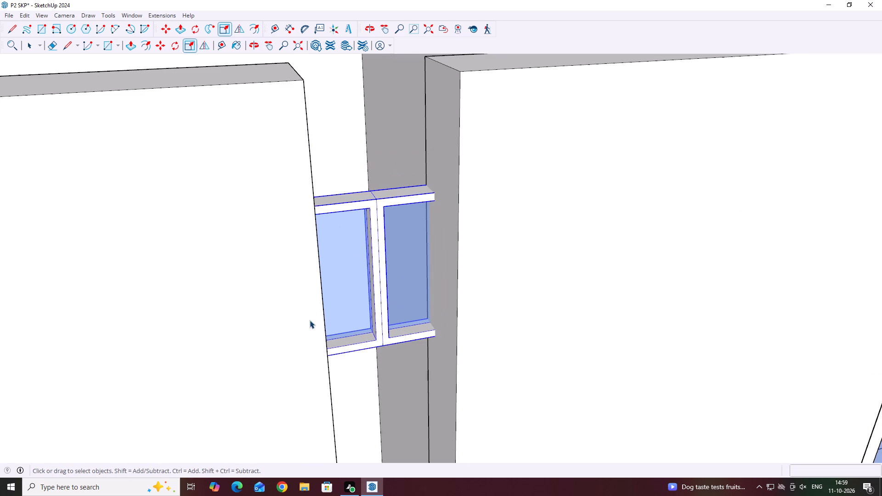
# Move the small window about 6 13/16" outward so its front corner meets the outer edge of the long wall's end face.
pyautogui.moveTo(397, 319); pyautogui.dragTo(283, 333, button='middle')
pyautogui.scroll(-1, 291, 334)
pyautogui.click(367, 297)
pyautogui.moveTo(409, 331); pyautogui.dragTo(425, 337, button='middle')
pyautogui.press('m')
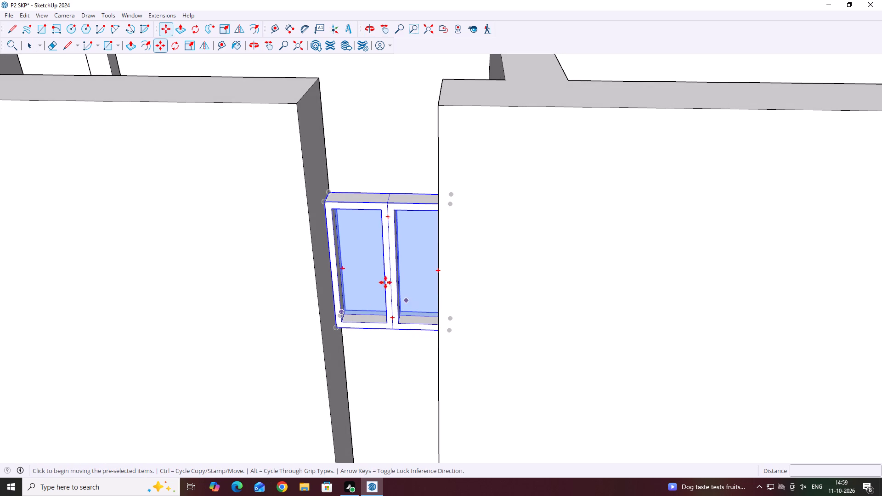
pyautogui.press('m')
pyautogui.scroll(2, 330, 221)
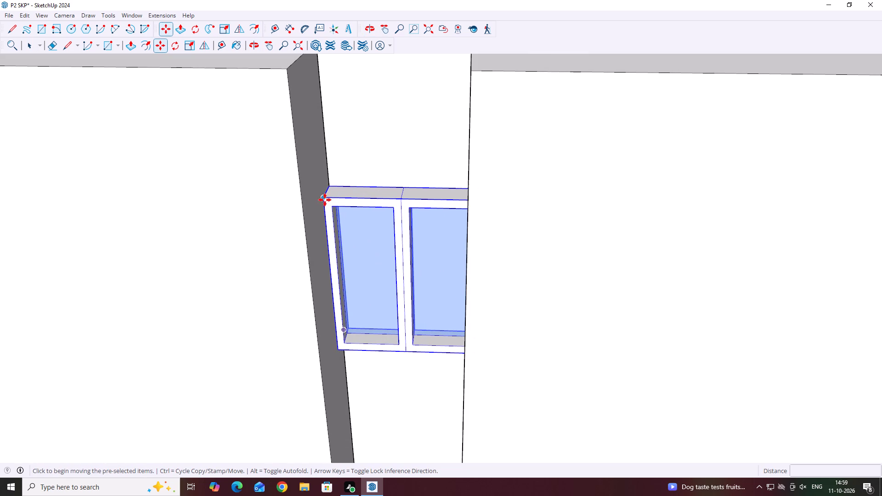
pyautogui.click(325, 198)
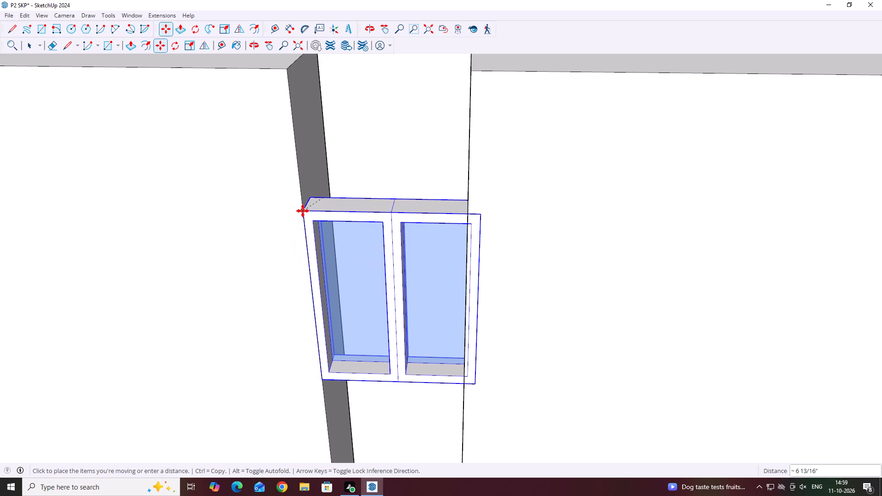
pyautogui.click(303, 211)
pyautogui.press('space')
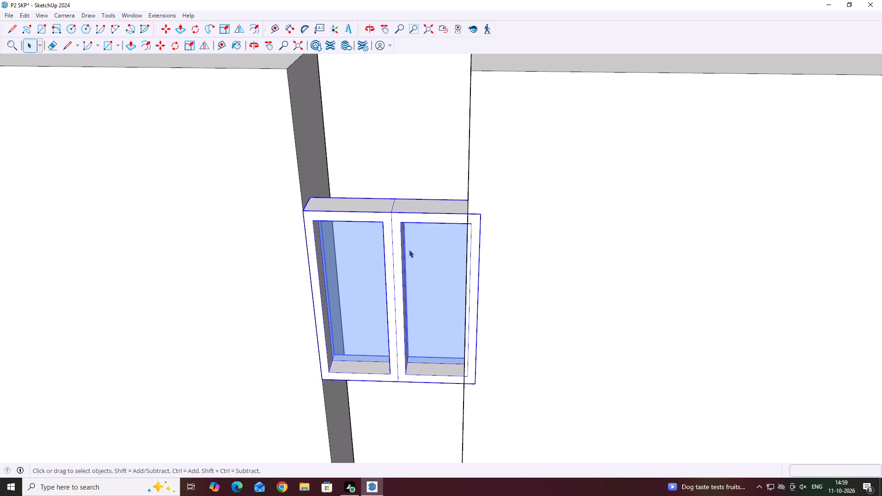
# Scale the small window uniformly from two opposite corners, to about 0.99 and about 0.92, to fit between the gap's walls.
pyautogui.press('s')
pyautogui.scroll(2, 477, 218)
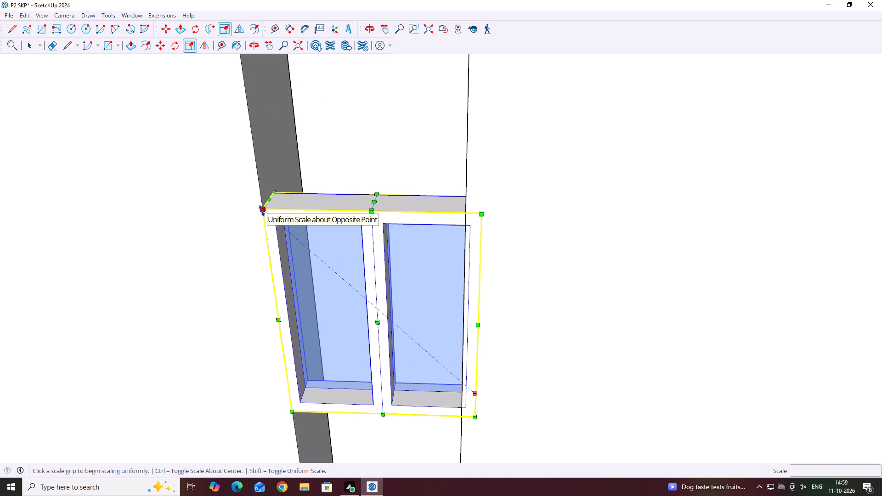
pyautogui.click(262, 211)
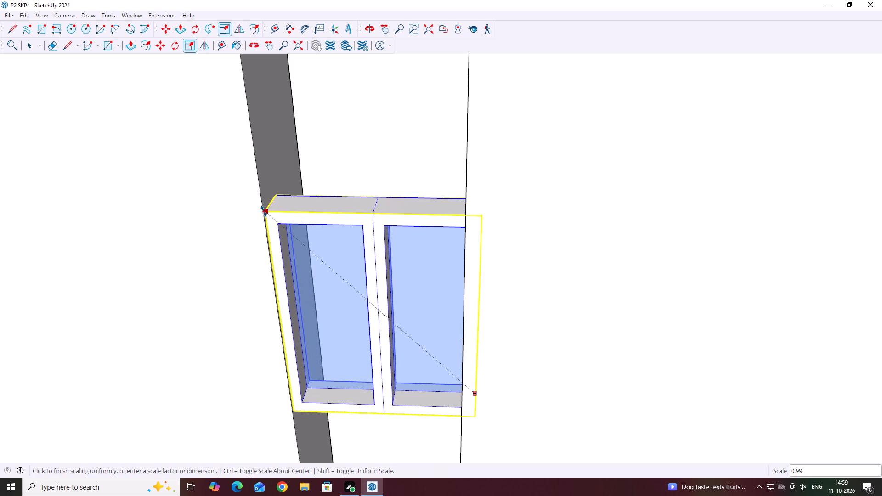
pyautogui.click(264, 211)
pyautogui.scroll(1, 464, 412)
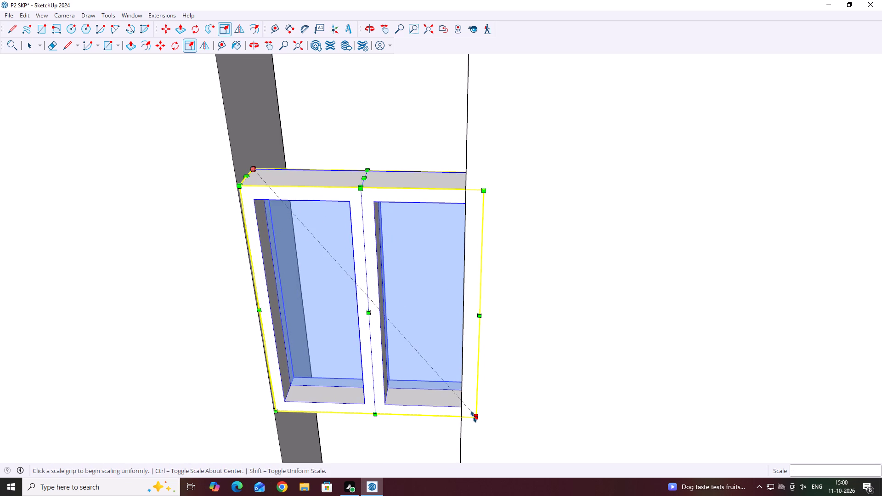
pyautogui.click(476, 416)
pyautogui.click(462, 398)
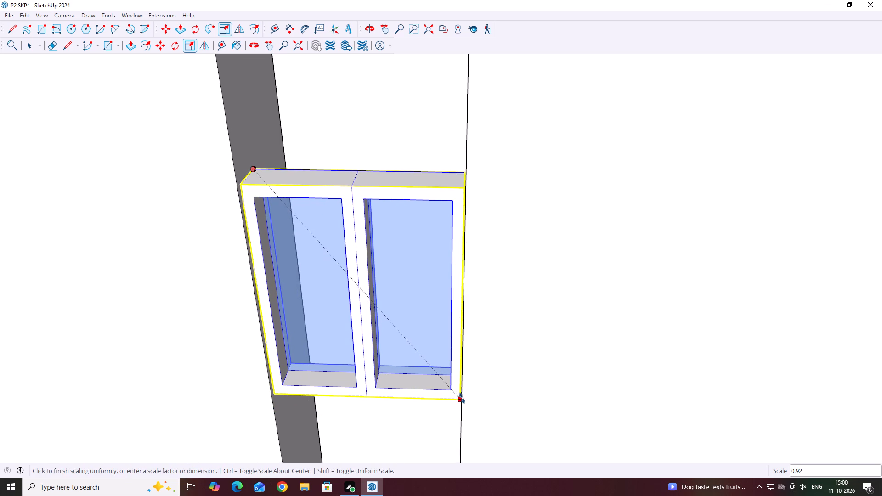
pyautogui.press('space')
# Deselect the small window and examine its fit in the narrow gap from outside and above.
pyautogui.scroll(-20, 328, 316)
pyautogui.scroll(-8, 328, 316)
pyautogui.middleClick(328, 316)
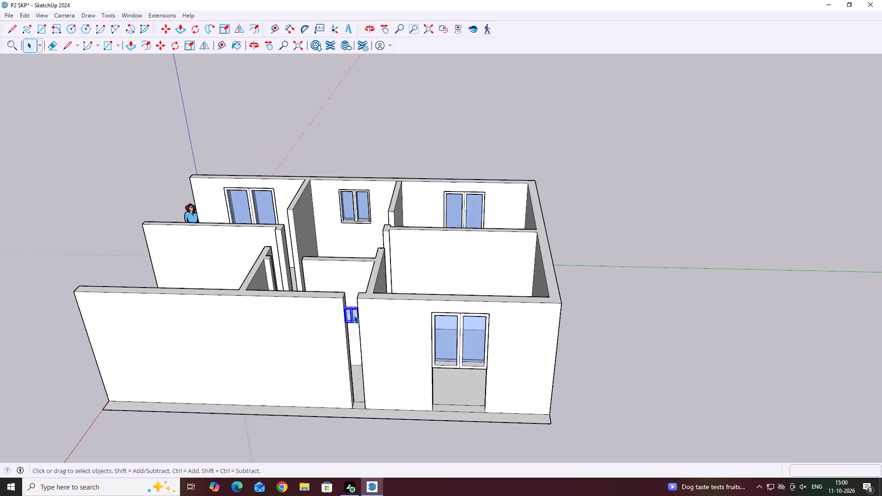
pyautogui.click(735, 402)
pyautogui.scroll(4, 344, 316)
pyautogui.moveTo(355, 305); pyautogui.dragTo(381, 293, button='middle')
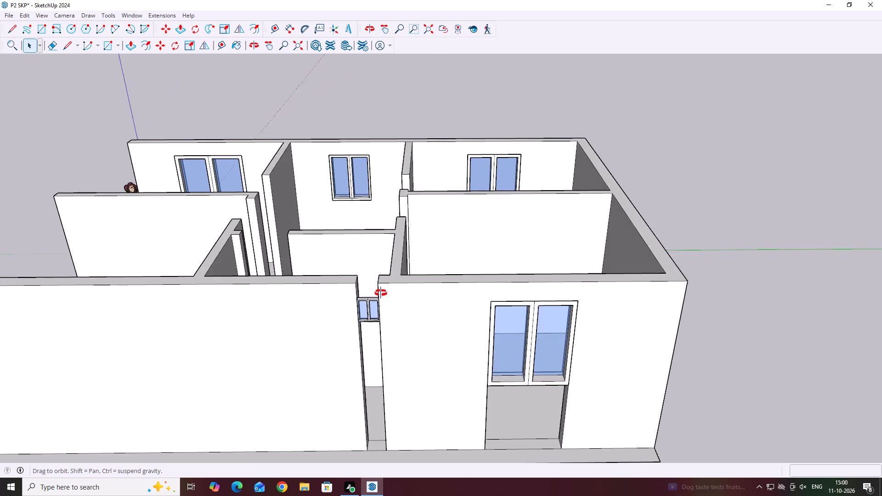
pyautogui.moveTo(381, 293); pyautogui.dragTo(390, 295, button='middle')
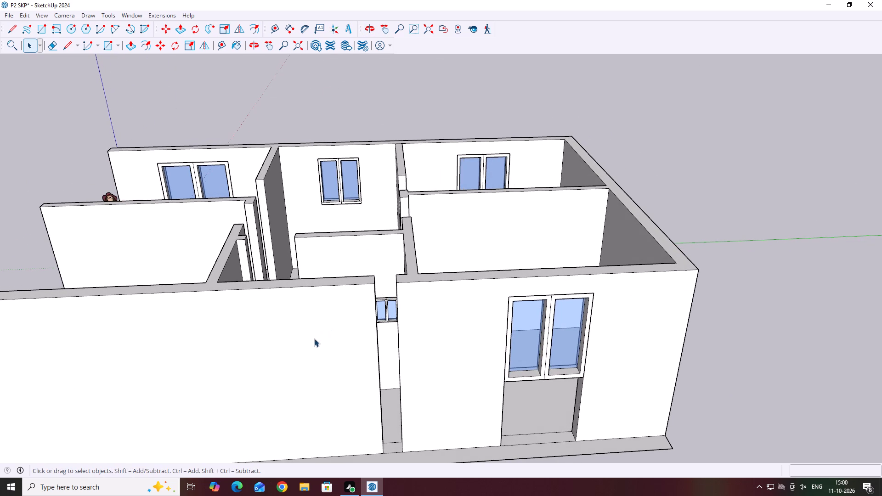
pyautogui.moveTo(273, 259); pyautogui.dragTo(183, 259, button='middle')
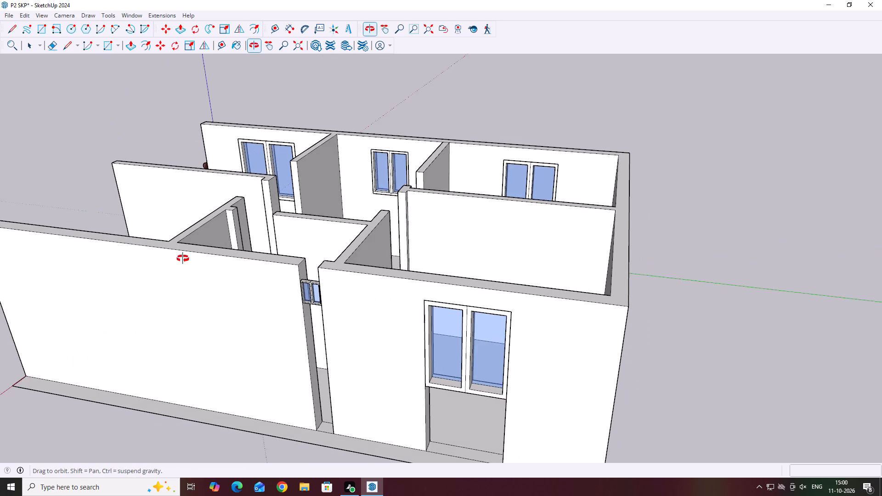
pyautogui.moveTo(183, 259); pyautogui.dragTo(181, 260, button='middle')
# Draw a 1' line down the front edge of the long wall's end face, starting from its top corner.
pyautogui.press('l')
pyautogui.moveTo(302, 264); pyautogui.dragTo(253, 318, button='middle')
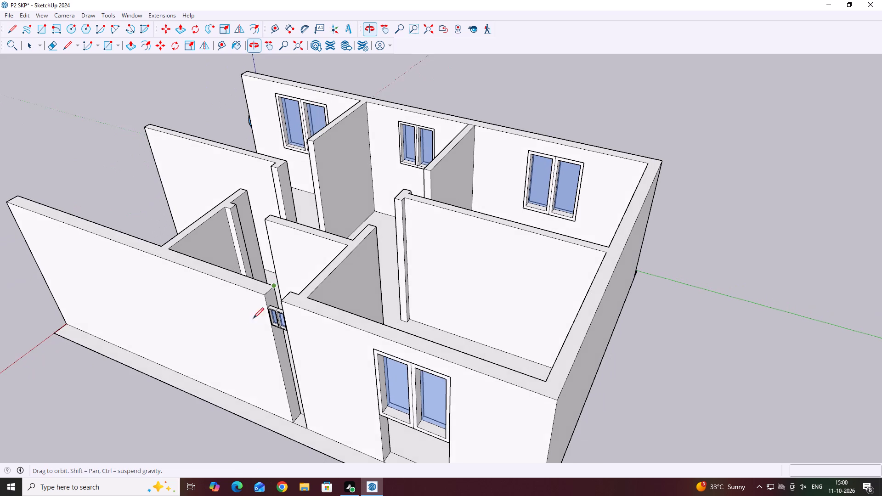
pyautogui.scroll(9, 273, 307)
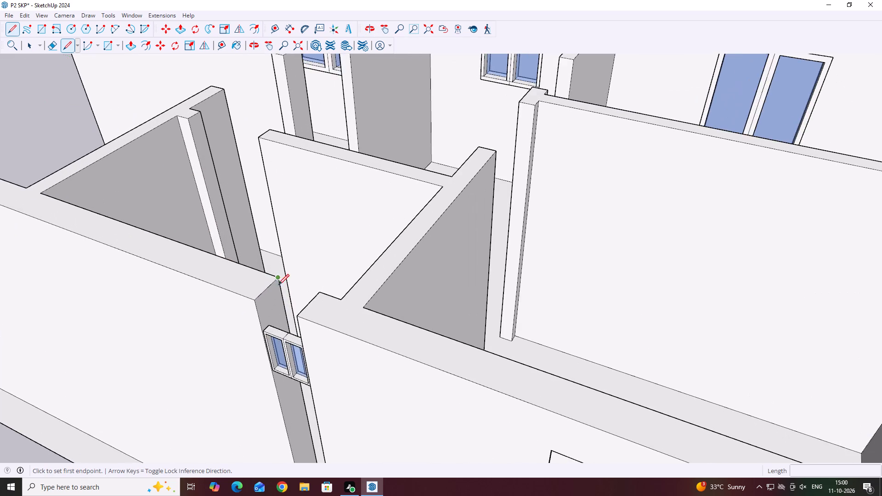
pyautogui.scroll(6, 263, 300)
pyautogui.moveTo(257, 304); pyautogui.dragTo(236, 269, button='middle')
pyautogui.scroll(3, 257, 304)
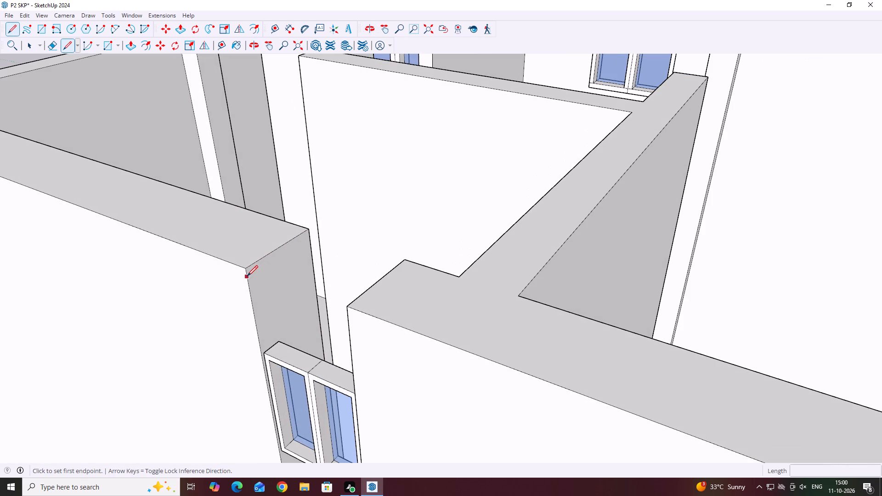
pyautogui.click(248, 268)
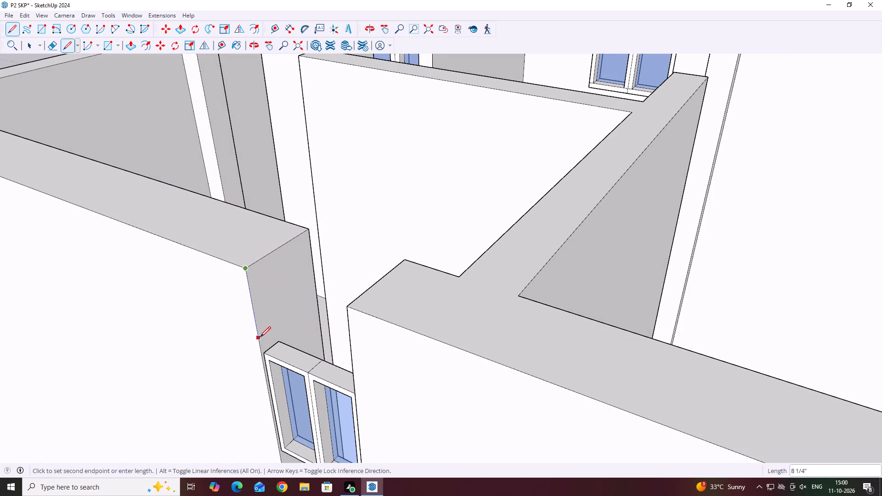
pyautogui.write("1'")
pyautogui.press('Return')
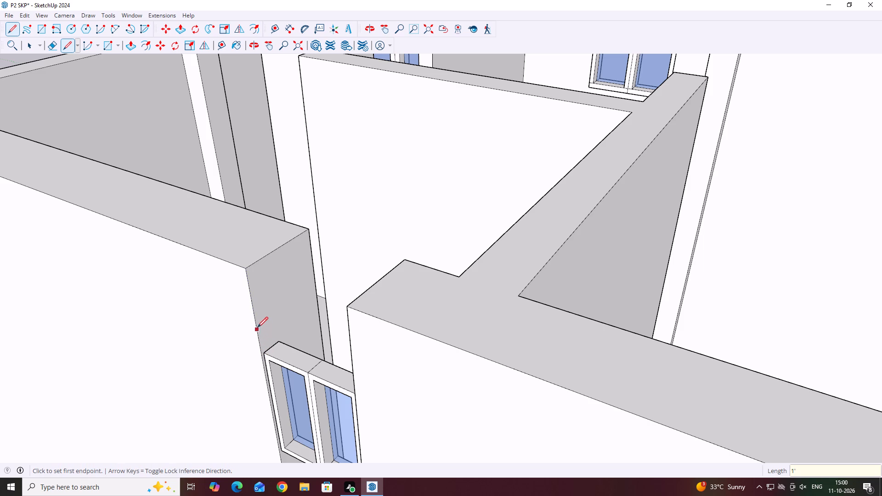
# Draw a 9" line across the wall's end face from the lower end of the 1' edge line.
pyautogui.scroll(-4, 259, 336)
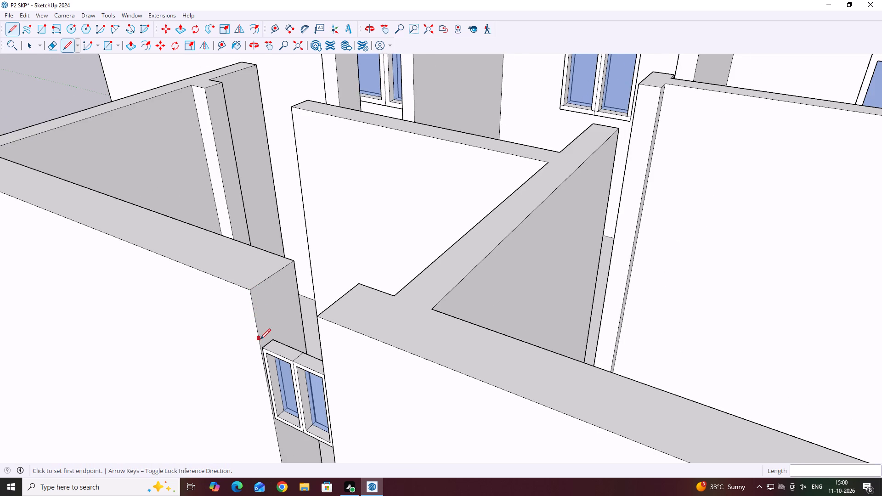
pyautogui.scroll(-1, 260, 339)
pyautogui.moveTo(260, 356); pyautogui.dragTo(310, 355, button='middle')
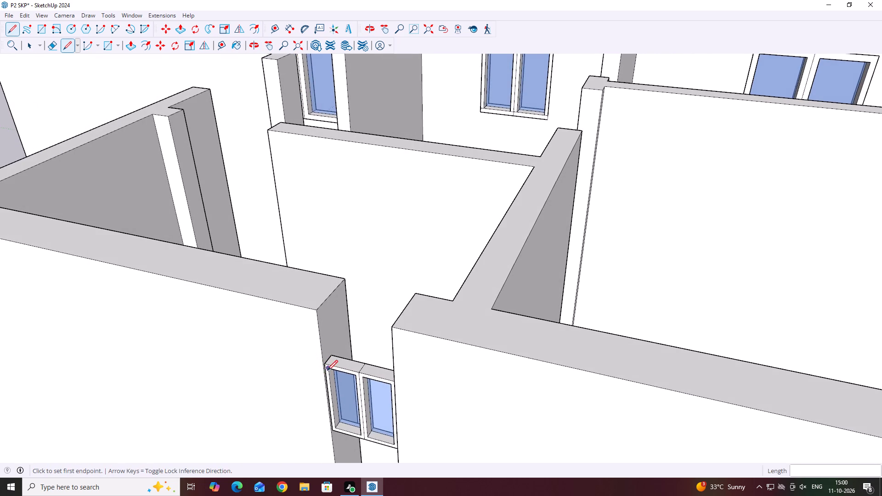
pyautogui.scroll(2, 328, 372)
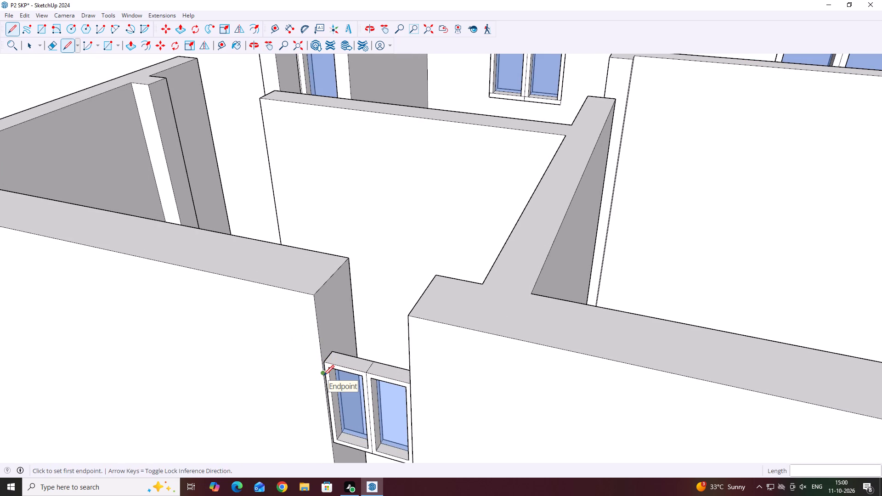
pyautogui.click(323, 376)
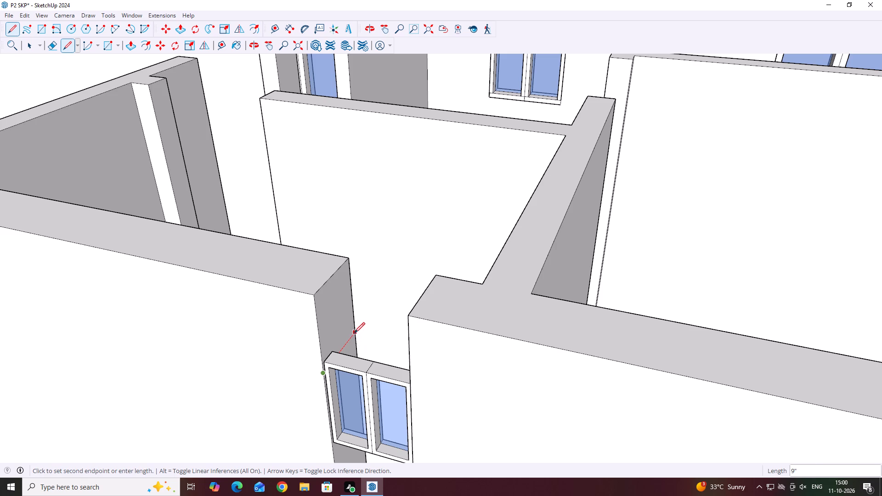
pyautogui.click(354, 330)
pyautogui.press('space')
# Push/pull the upper section of the end face 1' across the narrow gap to meet the opposite wall.
pyautogui.click(330, 313)
pyautogui.moveTo(344, 326); pyautogui.dragTo(384, 332, button='middle')
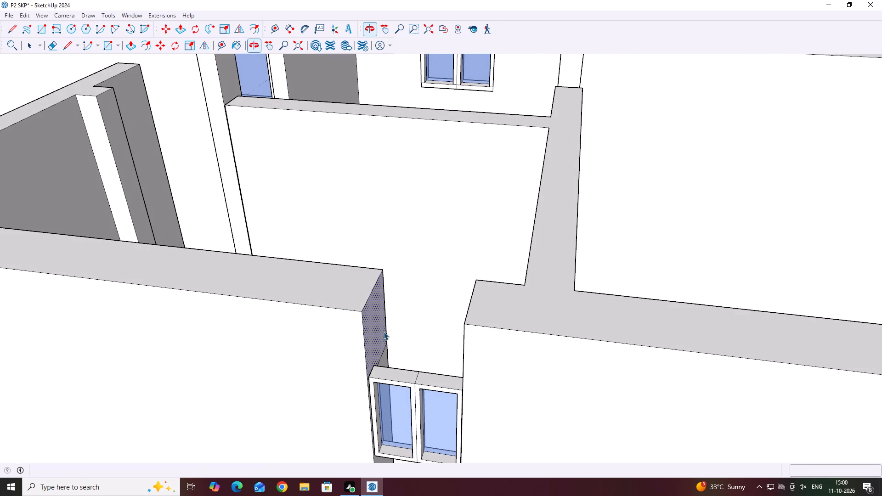
pyautogui.press('p')
pyautogui.click(373, 322)
pyautogui.click(467, 324)
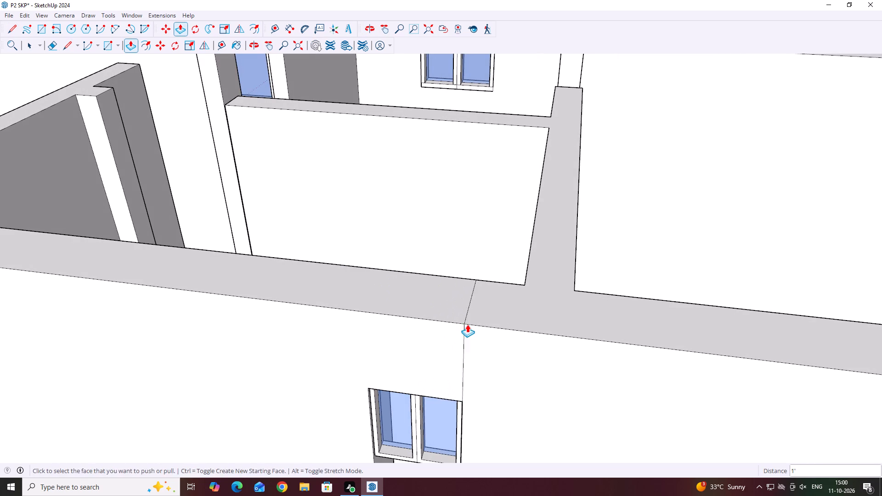
pyautogui.moveTo(446, 375); pyautogui.dragTo(475, 322, button='middle')
pyautogui.press('space')
# Move the small window down about 1 11/16" so its top corner meets the underside of the new wall section, and deselect it.
pyautogui.scroll(-6, 478, 319)
pyautogui.moveTo(435, 422); pyautogui.dragTo(478, 304, button='middle')
pyautogui.scroll(-5, 489, 315)
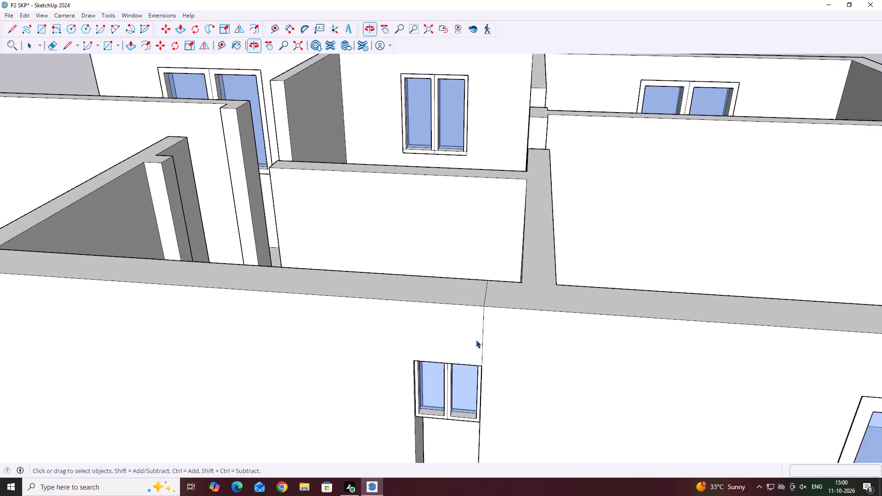
pyautogui.scroll(-8, 476, 340)
pyautogui.moveTo(478, 376); pyautogui.dragTo(501, 323, button='middle')
pyautogui.scroll(3, 467, 304)
pyautogui.click(475, 303)
pyautogui.moveTo(475, 324); pyautogui.dragTo(521, 283, button='middle')
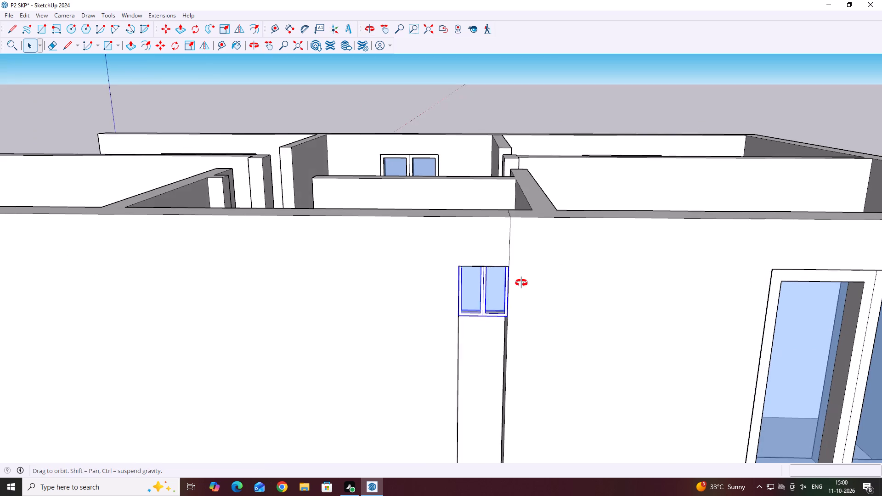
pyautogui.moveTo(521, 283); pyautogui.dragTo(518, 290, button='middle')
pyautogui.press('m')
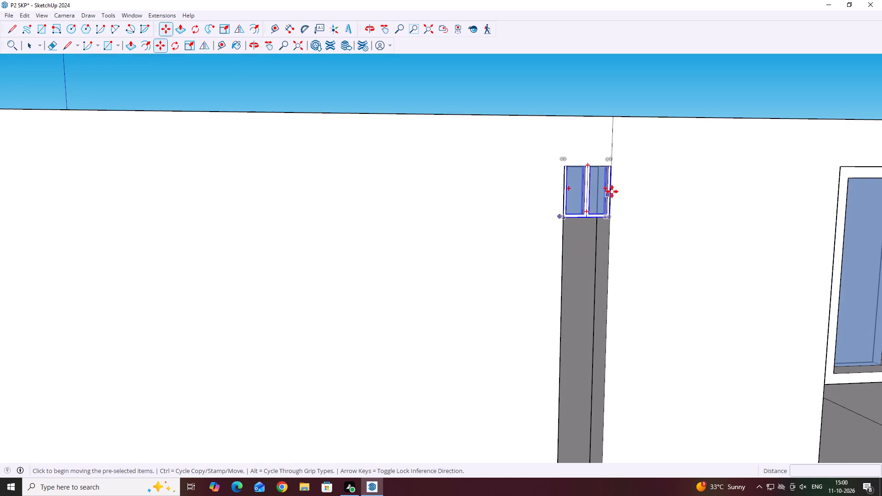
pyautogui.scroll(6, 615, 180)
pyautogui.click(610, 148)
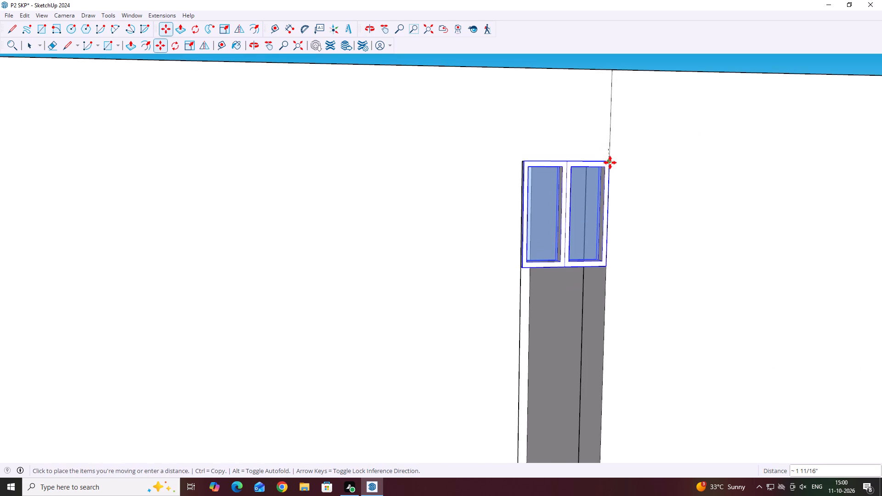
pyautogui.click(611, 163)
pyautogui.scroll(-1, 504, 274)
pyautogui.moveTo(526, 277); pyautogui.dragTo(435, 299, button='middle')
pyautogui.press('space')
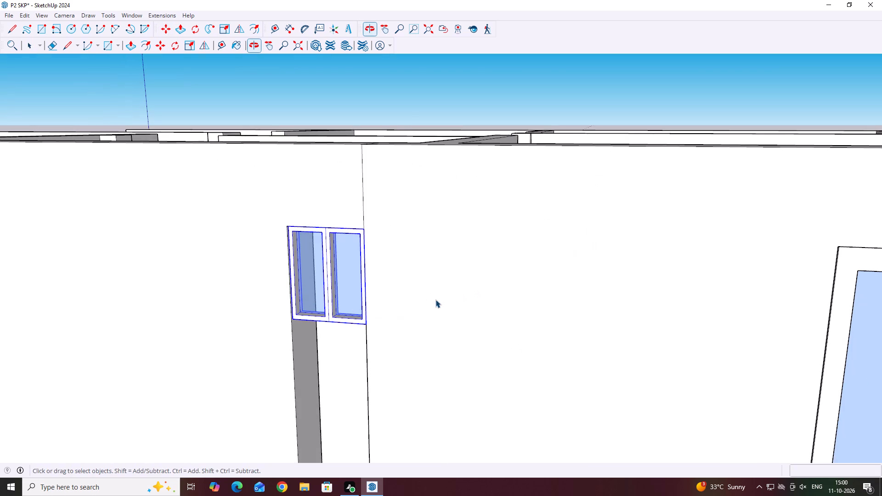
pyautogui.scroll(-18, 343, 243)
pyautogui.click(666, 339)
# Delete the leftover seams above the small window, on the wall's outer face and across its top.
pyautogui.moveTo(258, 259); pyautogui.dragTo(309, 306, button='middle')
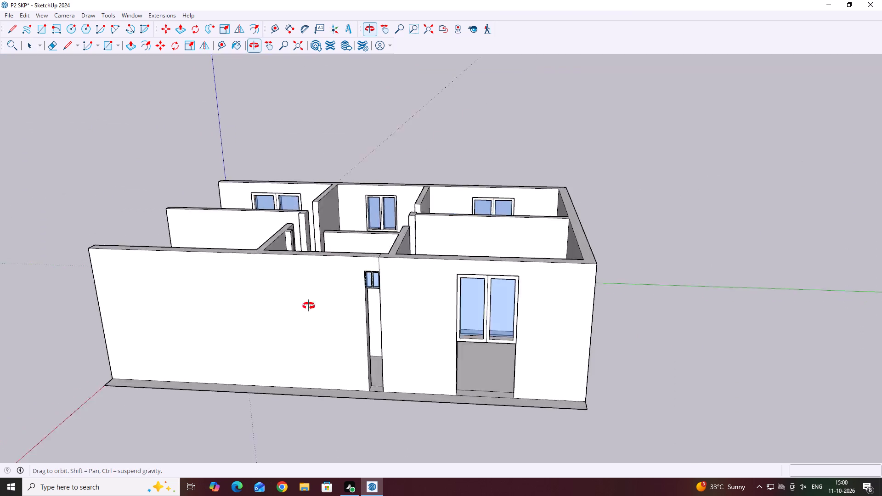
pyautogui.moveTo(309, 306); pyautogui.dragTo(375, 349, button='middle')
pyautogui.scroll(5, 453, 308)
pyautogui.click(431, 304)
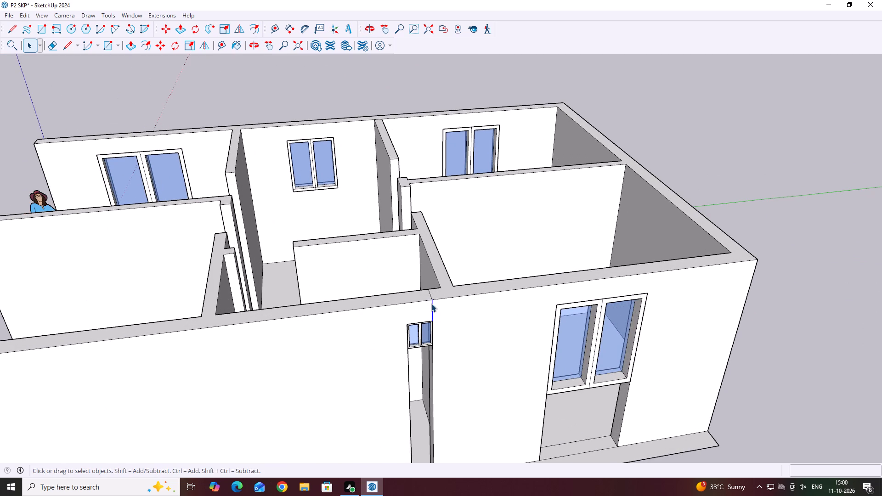
pyautogui.press('Delete')
pyautogui.moveTo(437, 292); pyautogui.dragTo(448, 362, button='middle')
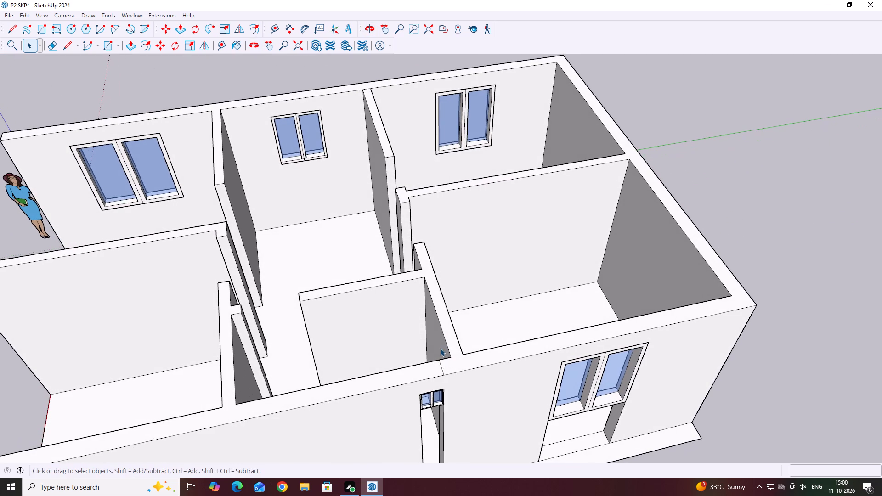
pyautogui.scroll(2, 447, 368)
pyautogui.click(441, 368)
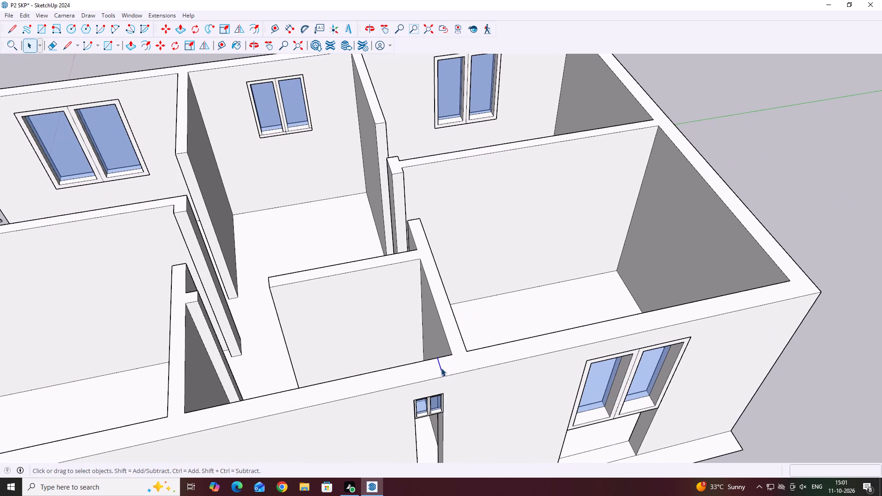
pyautogui.press('Delete')
# Push/pull the floor face of the opening below the large window up about 4' 4 13/16" to the window's underside.
pyautogui.scroll(-5, 430, 364)
pyautogui.moveTo(475, 391); pyautogui.dragTo(440, 281, button='middle')
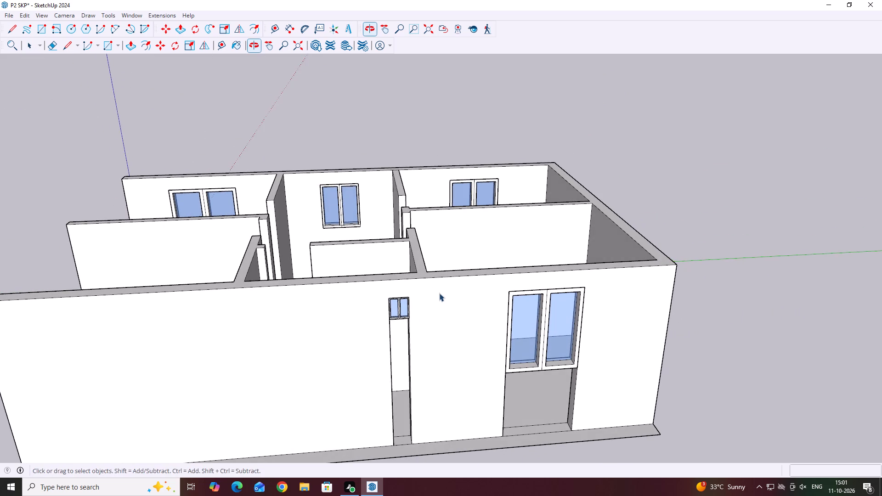
pyautogui.moveTo(422, 337); pyautogui.dragTo(438, 360, button='middle')
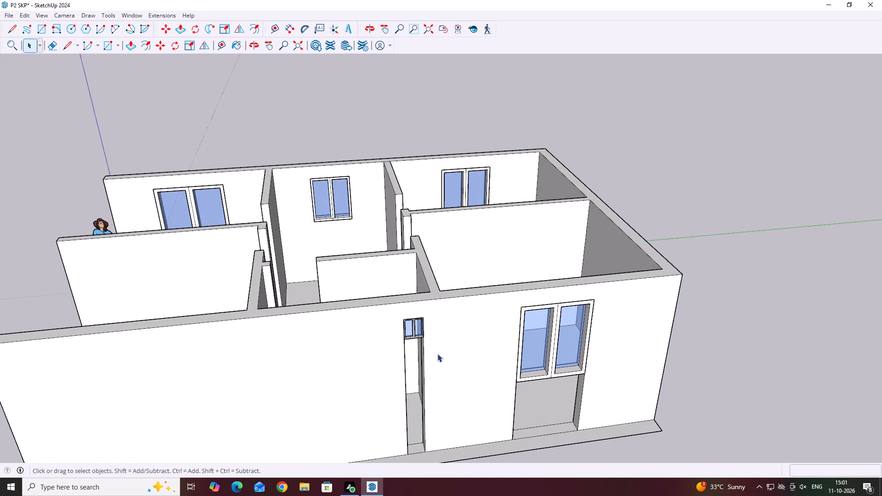
pyautogui.moveTo(437, 440); pyautogui.dragTo(480, 381, button='middle')
pyautogui.moveTo(571, 357); pyautogui.dragTo(567, 384, button='middle')
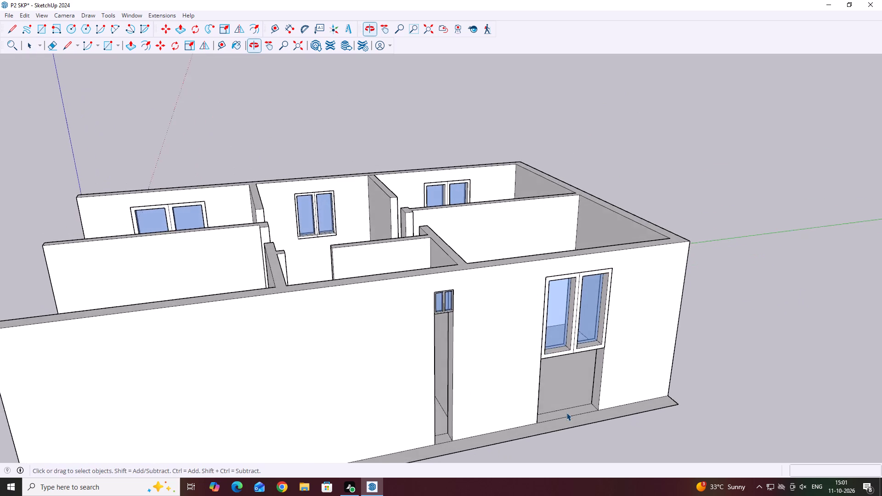
pyautogui.scroll(3, 567, 414)
pyautogui.click(566, 411)
pyautogui.moveTo(601, 422); pyautogui.dragTo(580, 433, button='middle')
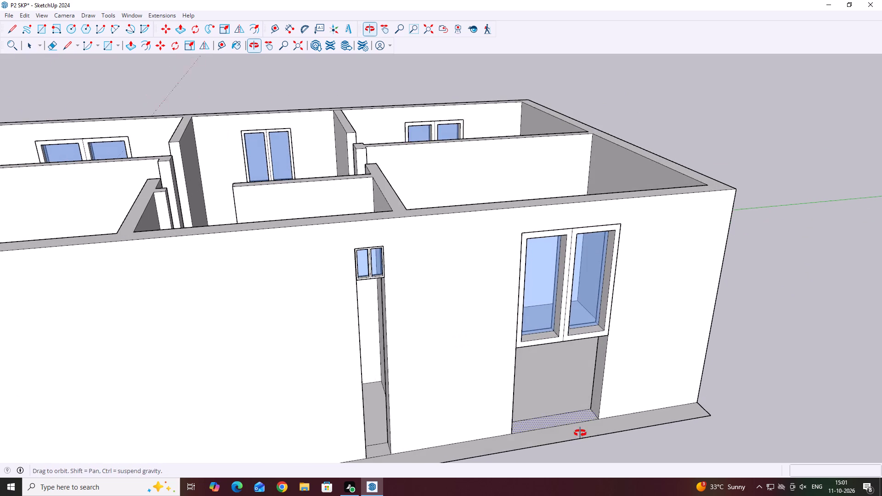
pyautogui.moveTo(580, 433); pyautogui.dragTo(574, 438, button='middle')
pyautogui.moveTo(597, 448); pyautogui.dragTo(551, 473, button='middle')
pyautogui.press('p')
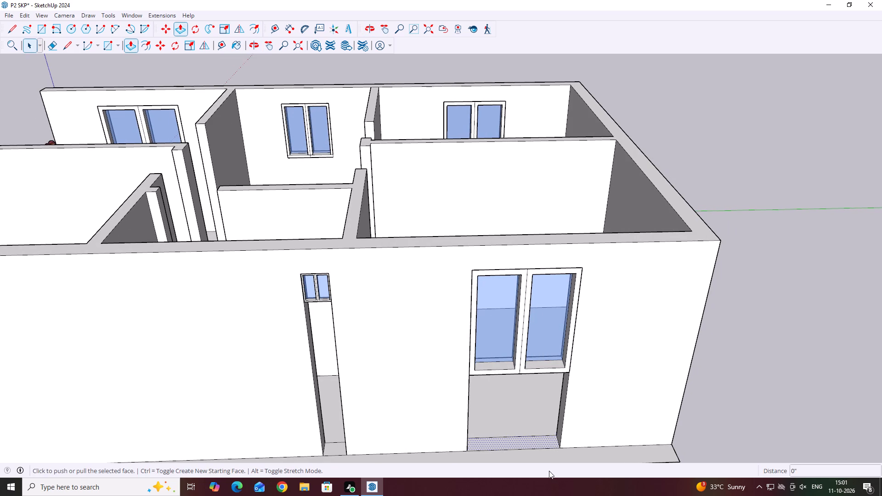
pyautogui.click(535, 438)
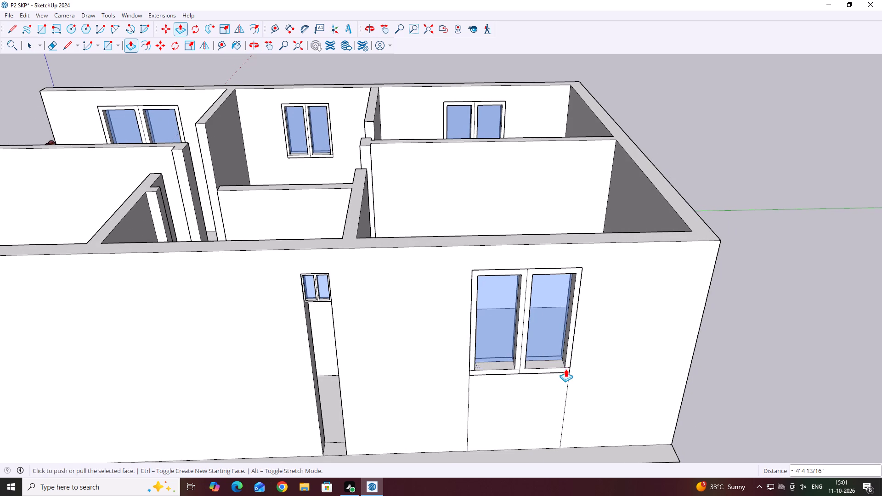
pyautogui.click(565, 369)
pyautogui.moveTo(452, 373); pyautogui.dragTo(466, 350, button='middle')
pyautogui.scroll(-3, 466, 350)
pyautogui.press('space')
# Push/pull the floor face of the narrow gap up to the underside of the small window.
pyautogui.scroll(3, 355, 418)
pyautogui.click(381, 420)
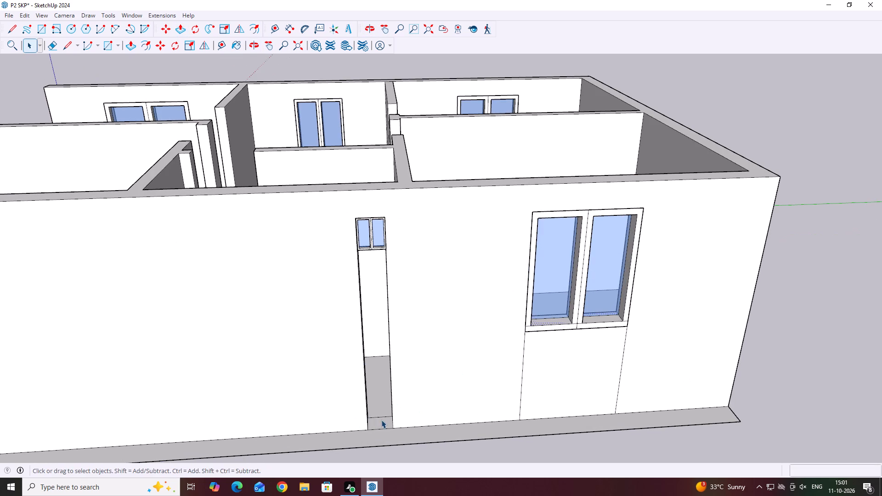
pyautogui.press('p')
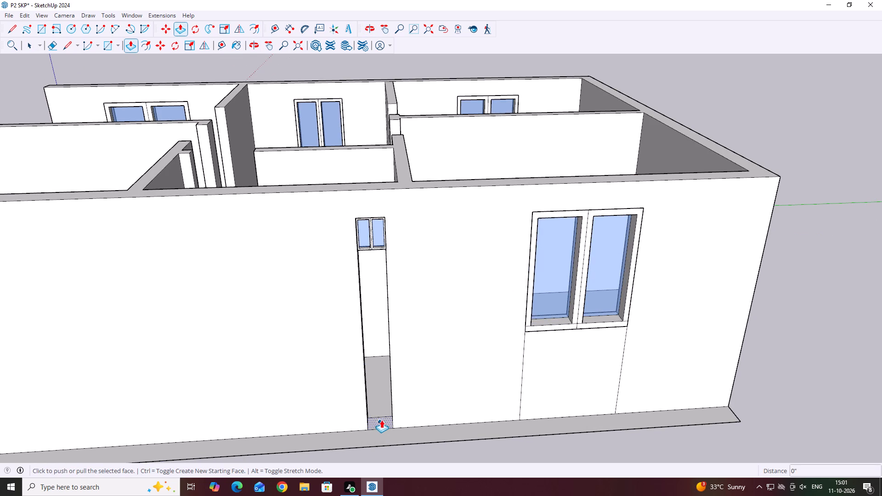
pyautogui.click(381, 419)
pyautogui.scroll(3, 383, 246)
pyautogui.click(383, 246)
pyautogui.press('space')
# Delete the four vertical seams on the outer wall face below the large and small windows.
pyautogui.scroll(-11, 403, 308)
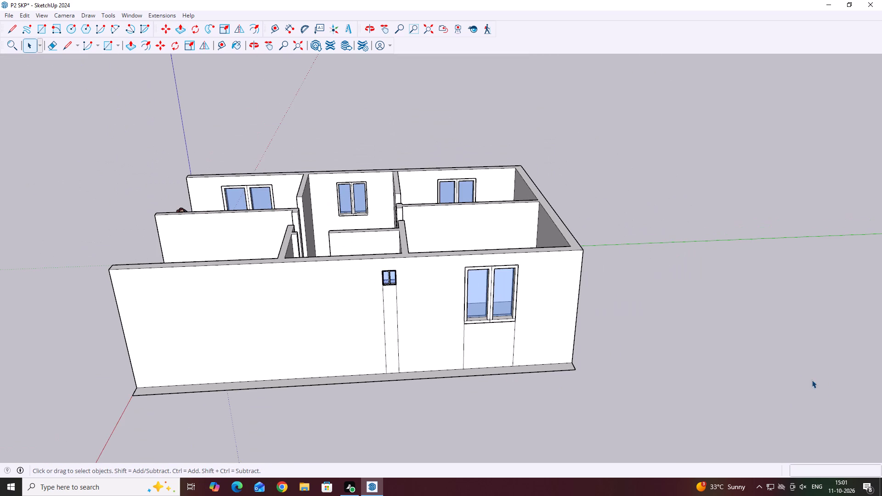
pyautogui.click(729, 356)
pyautogui.scroll(3, 481, 349)
pyautogui.click(458, 338)
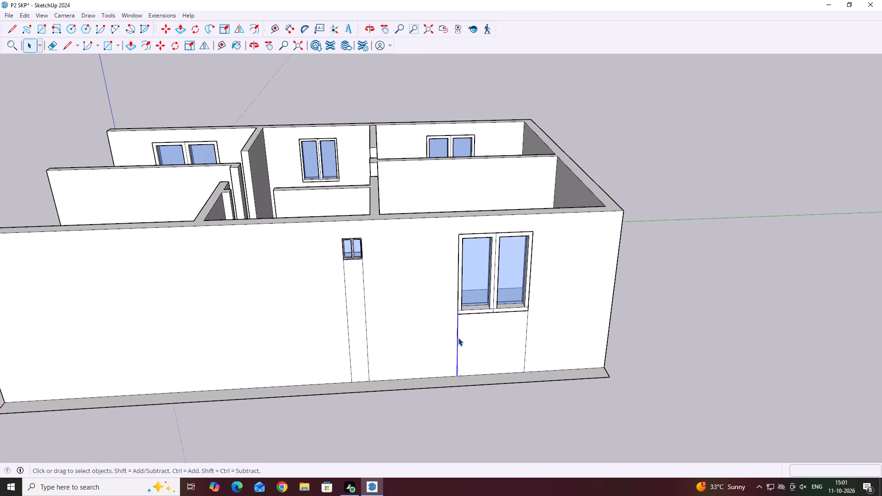
pyautogui.press('Delete')
pyautogui.click(525, 339)
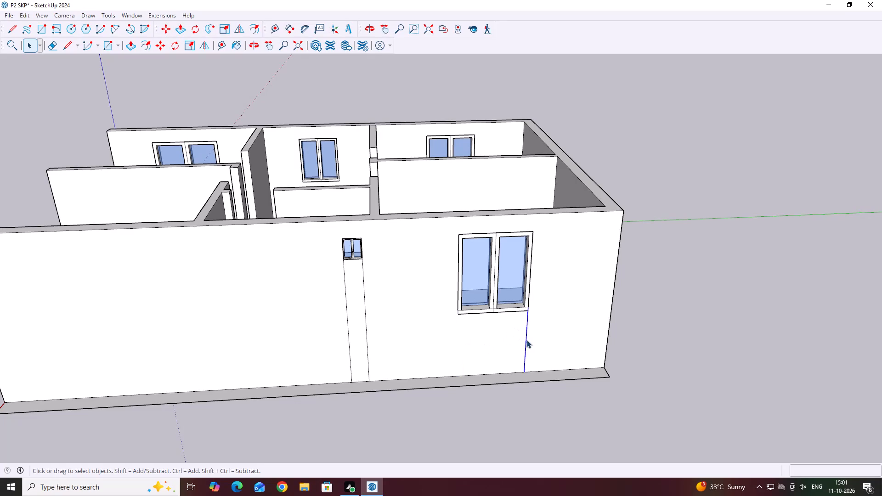
pyautogui.press('Delete')
pyautogui.click(365, 292)
pyautogui.press('Delete')
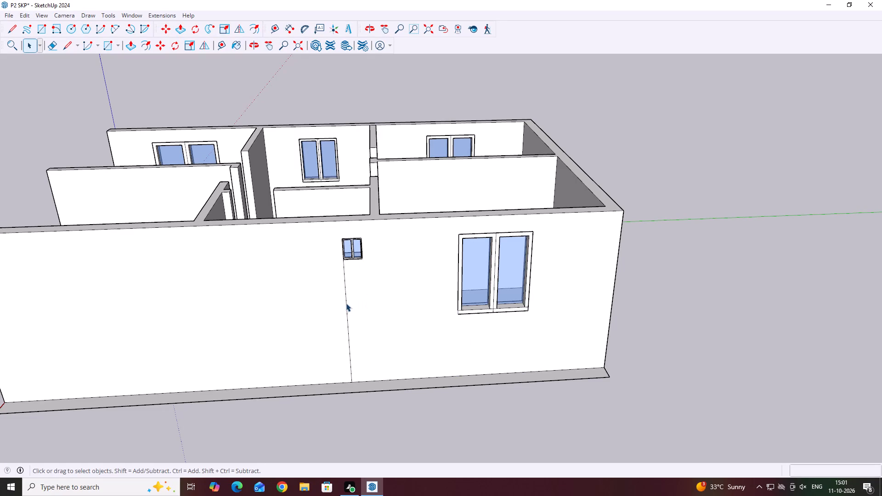
pyautogui.click(346, 303)
pyautogui.press('Delete')
# Examine the completed window wall and the rest of the floor plan from several sides.
pyautogui.scroll(-5, 603, 351)
pyautogui.moveTo(651, 335); pyautogui.dragTo(652, 365, button='middle')
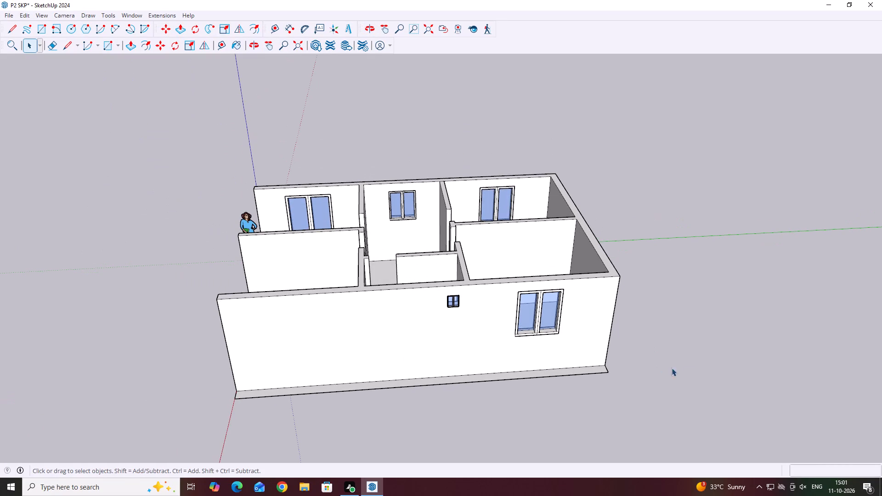
pyautogui.moveTo(688, 369); pyautogui.dragTo(650, 382, button='middle')
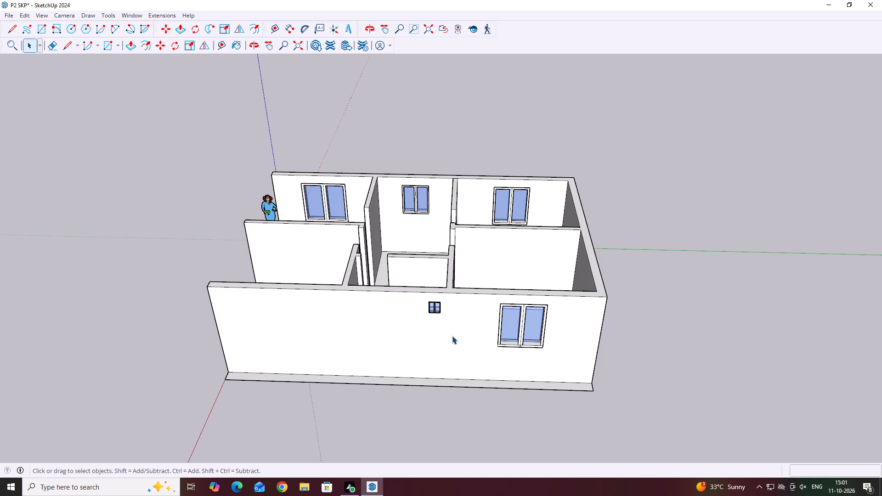
pyautogui.scroll(4, 441, 305)
pyautogui.moveTo(697, 303); pyautogui.dragTo(380, 318, button='middle')
pyautogui.scroll(-5, 682, 317)
pyautogui.moveTo(860, 334); pyautogui.dragTo(803, 393, button='middle')
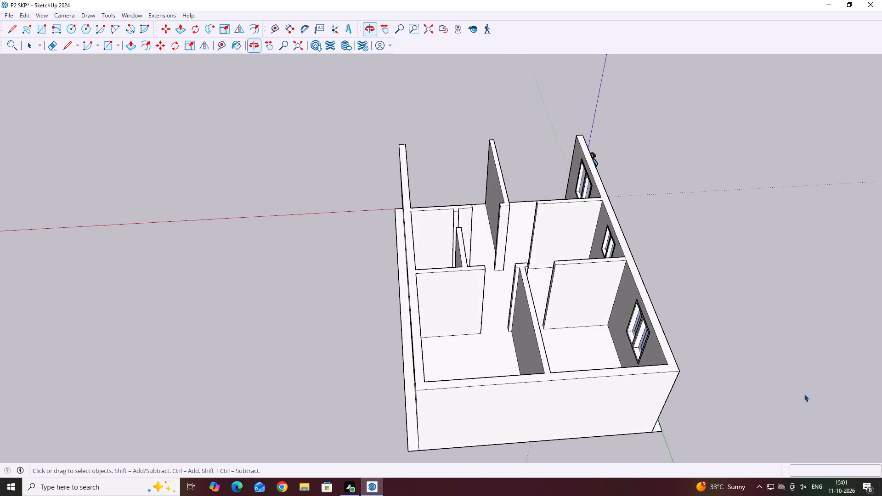
# Examine the small window in its recess from inside the room and from the outer wall face.
pyautogui.scroll(-4, 804, 394)
pyautogui.moveTo(854, 367); pyautogui.dragTo(492, 343, button='middle')
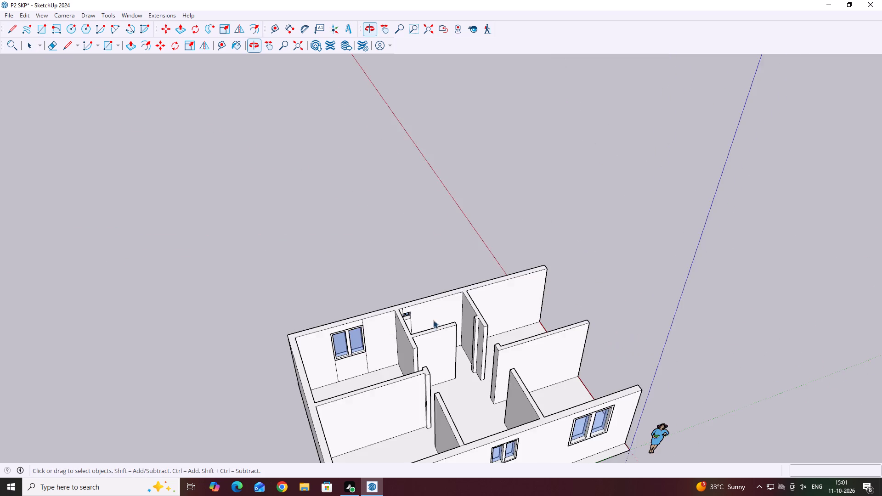
pyautogui.scroll(9, 399, 317)
pyautogui.moveTo(495, 328); pyautogui.dragTo(414, 328, button='middle')
pyautogui.scroll(4, 403, 314)
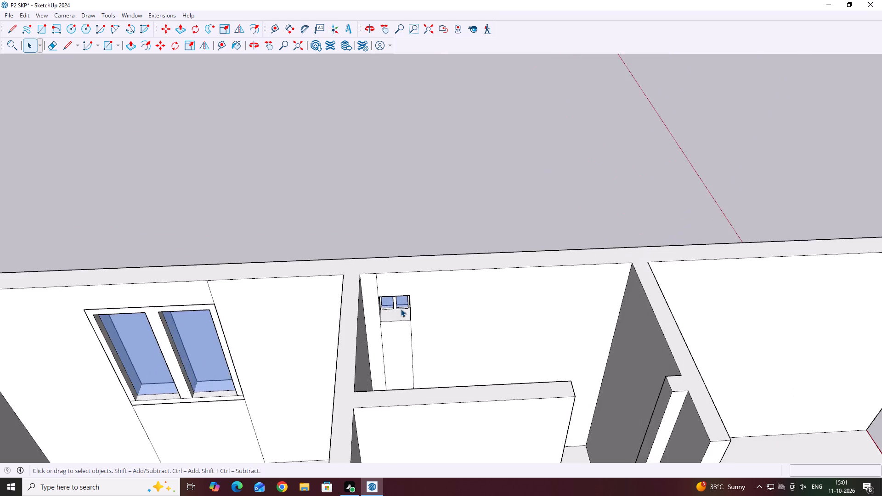
pyautogui.scroll(3, 401, 309)
pyautogui.moveTo(399, 305); pyautogui.dragTo(415, 268, button='middle')
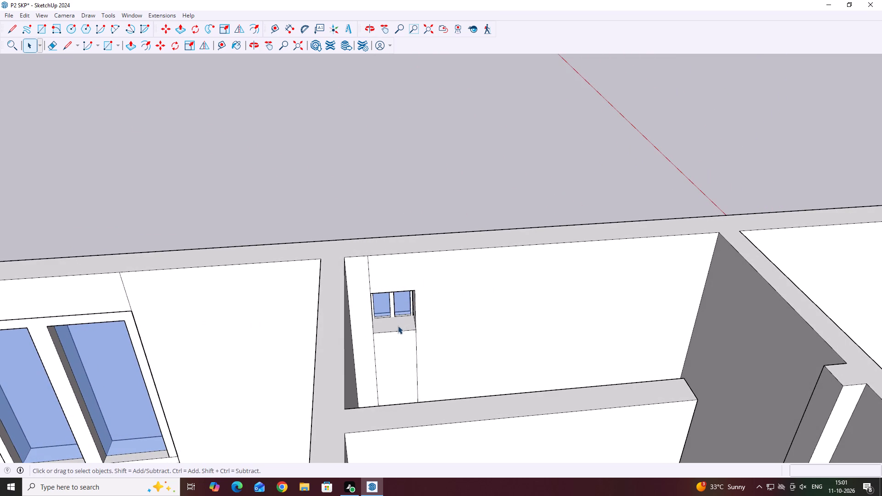
pyautogui.moveTo(364, 334); pyautogui.dragTo(398, 340, button='middle')
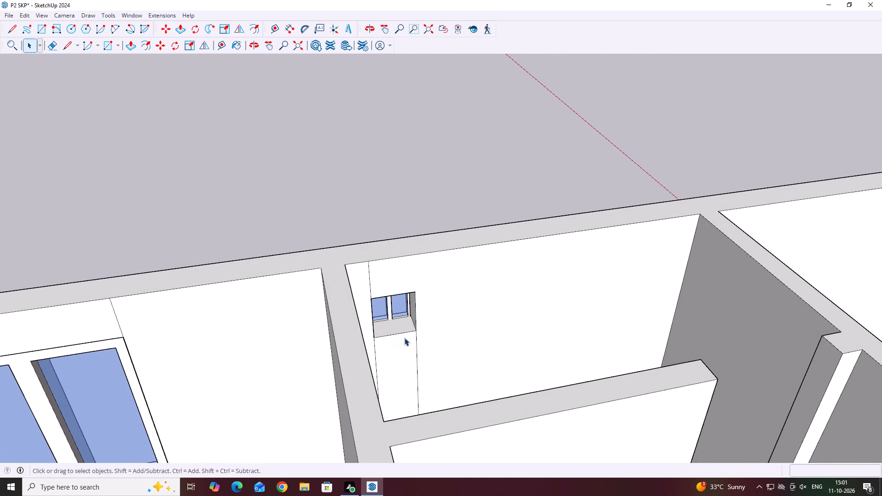
pyautogui.scroll(10, 412, 320)
pyautogui.click(407, 305)
pyautogui.moveTo(407, 306); pyautogui.dragTo(408, 303, button='middle')
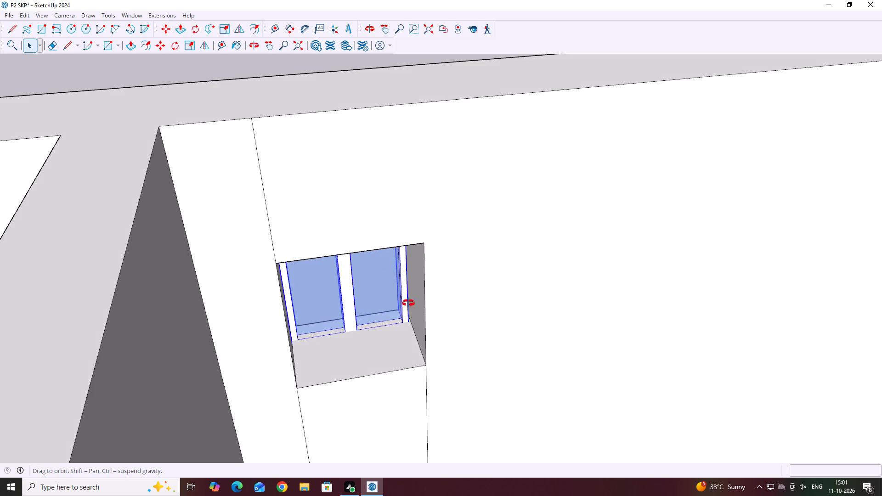
pyautogui.moveTo(408, 303); pyautogui.dragTo(680, 307, button='middle')
pyautogui.scroll(-5, 680, 307)
pyautogui.moveTo(185, 314); pyautogui.dragTo(471, 344, button='middle')
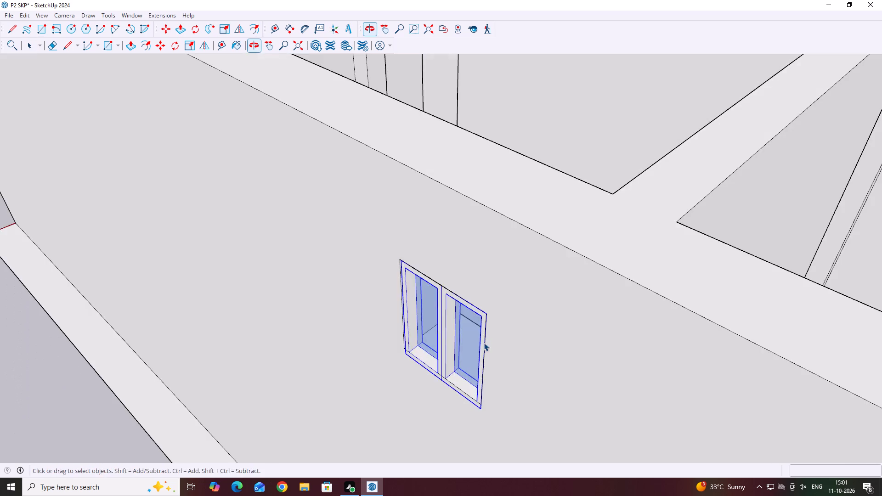
pyautogui.moveTo(395, 365); pyautogui.dragTo(498, 351, button='middle')
pyautogui.moveTo(492, 354); pyautogui.dragTo(518, 358, button='middle')
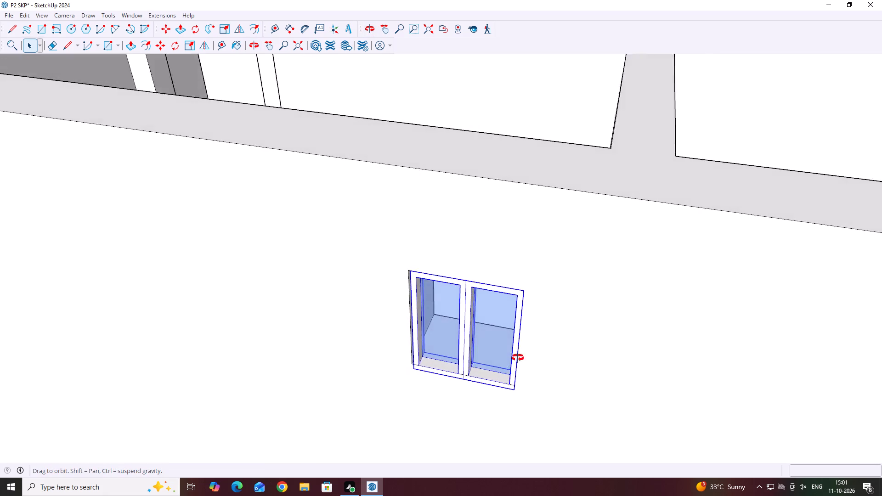
pyautogui.moveTo(518, 358); pyautogui.dragTo(537, 347, button='middle')
pyautogui.moveTo(497, 382); pyautogui.dragTo(248, 379, button='middle')
pyautogui.moveTo(457, 346); pyautogui.dragTo(408, 368, button='middle')
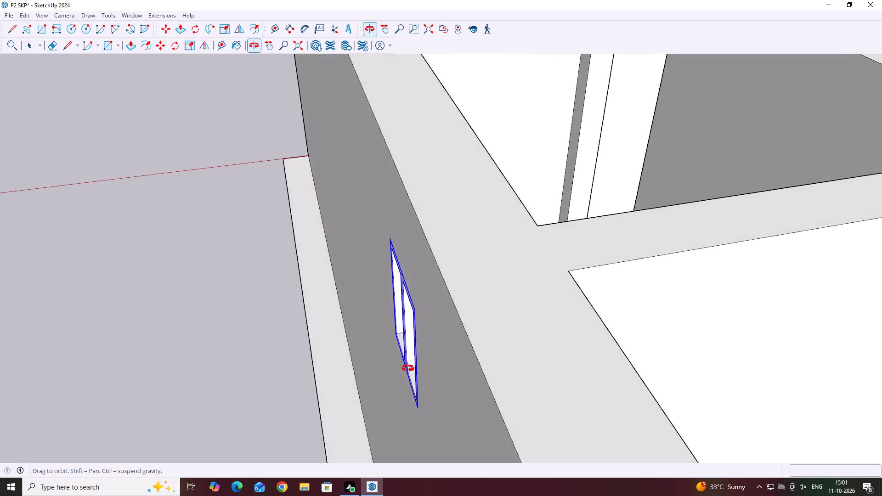
pyautogui.moveTo(408, 368); pyautogui.dragTo(503, 333, button='middle')
pyautogui.moveTo(319, 347); pyautogui.dragTo(369, 368, button='middle')
pyautogui.moveTo(527, 369); pyautogui.dragTo(507, 385, button='middle')
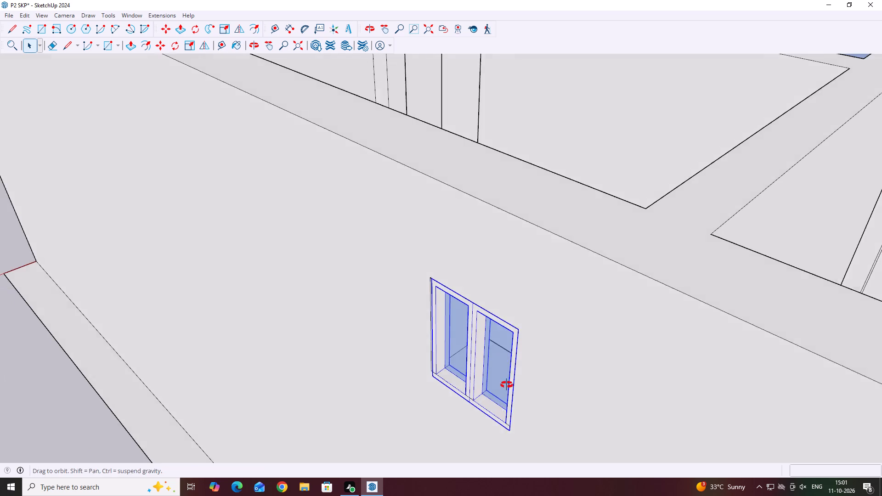
pyautogui.moveTo(507, 385); pyautogui.dragTo(448, 405, button='middle')
pyautogui.scroll(-11, 448, 405)
# Examine the small window's sill and frame up close from inside the room.
pyautogui.moveTo(523, 406); pyautogui.dragTo(251, 393, button='middle')
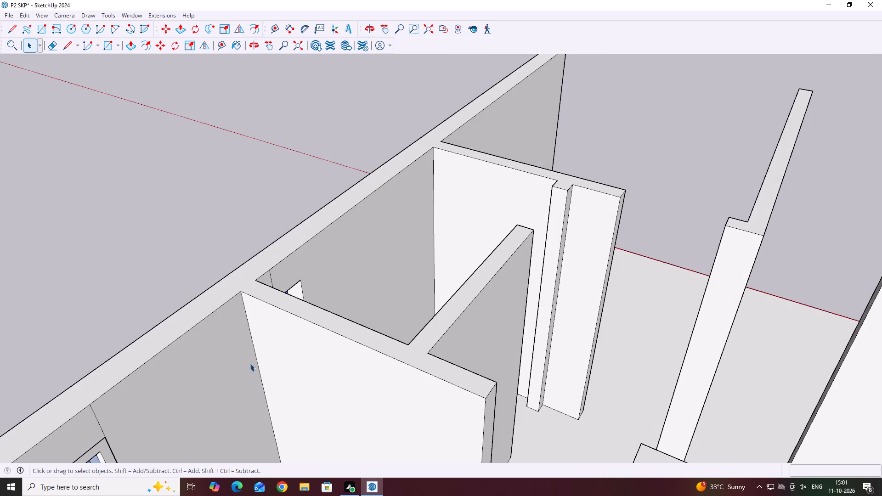
pyautogui.moveTo(298, 336); pyautogui.dragTo(142, 348, button='middle')
pyautogui.moveTo(392, 284); pyautogui.dragTo(264, 325, button='middle')
pyautogui.scroll(8, 287, 197)
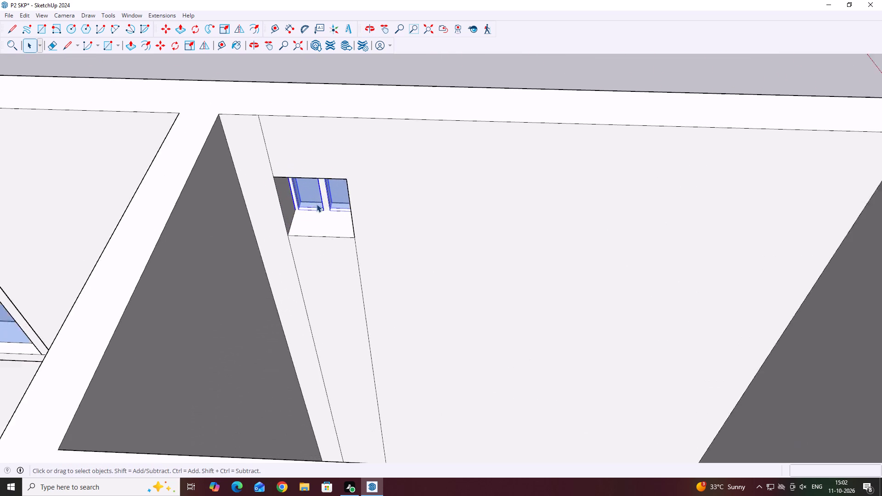
pyautogui.scroll(11, 317, 204)
pyautogui.click(362, 217)
pyautogui.doubleClick(364, 214)
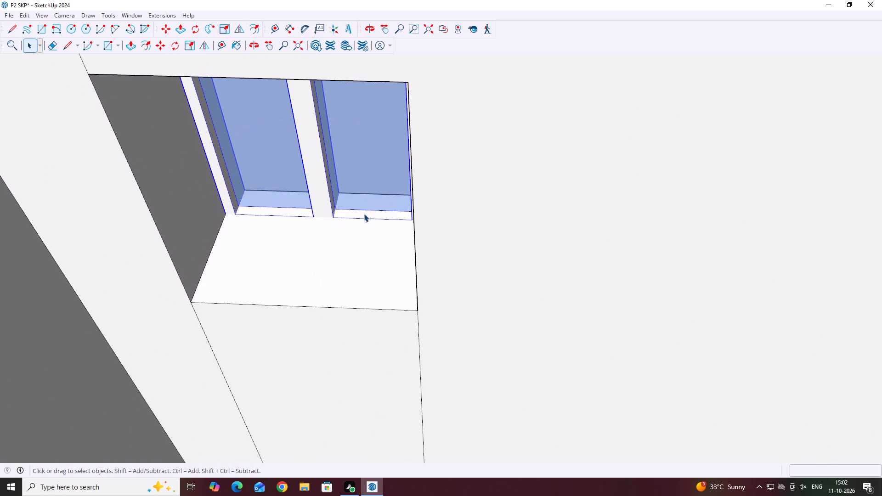
pyautogui.click(364, 214)
pyautogui.scroll(3, 364, 213)
pyautogui.click(366, 212)
pyautogui.scroll(2, 377, 217)
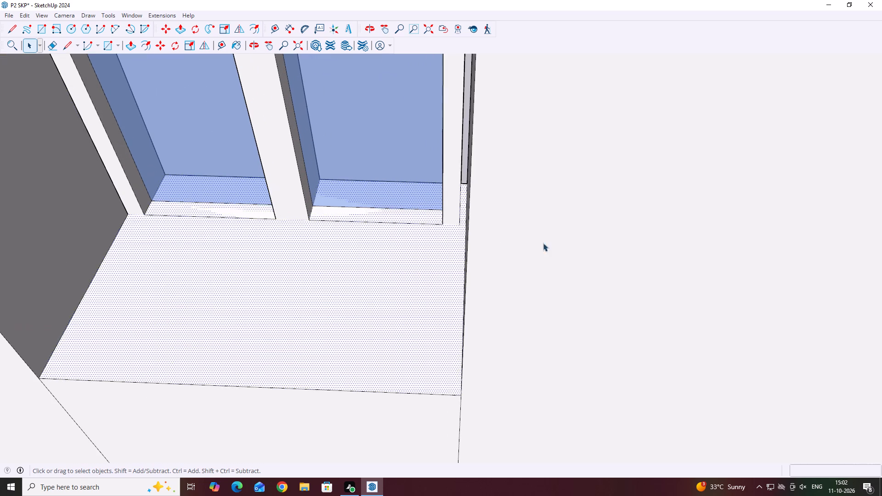
pyautogui.click(563, 245)
pyautogui.scroll(3, 430, 220)
pyautogui.click(436, 216)
pyautogui.moveTo(435, 216); pyautogui.dragTo(466, 183, button='middle')
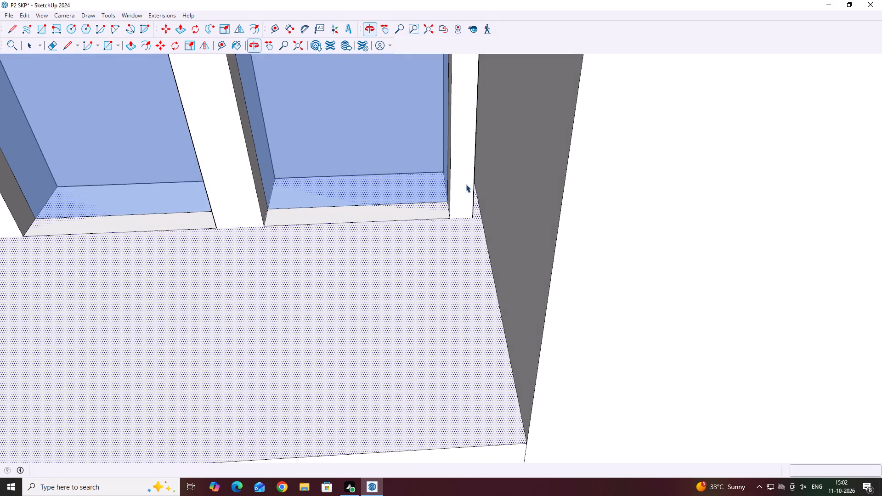
# Scale the small window uniformly by 0.92 from its lower outer corner.
pyautogui.click(462, 202)
pyautogui.scroll(-18, 462, 202)
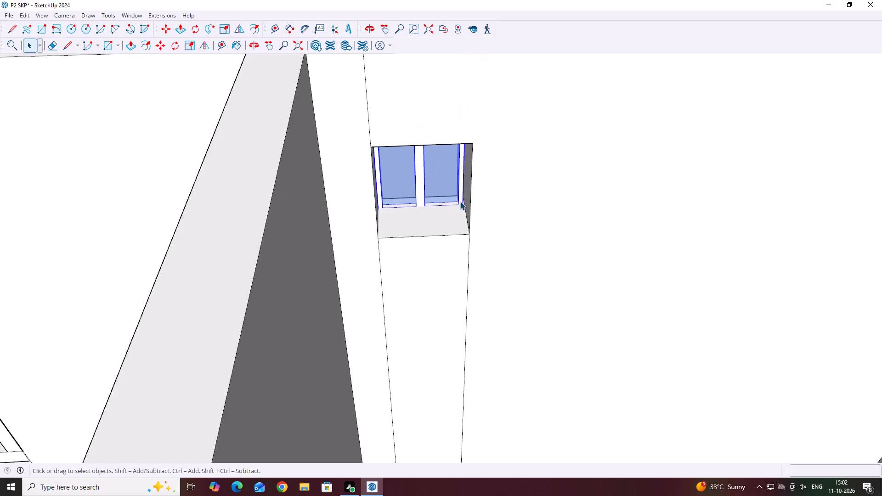
pyautogui.moveTo(460, 203); pyautogui.dragTo(815, 257, button='middle')
pyautogui.moveTo(188, 249); pyautogui.dragTo(557, 269, button='middle')
pyautogui.moveTo(233, 291); pyautogui.dragTo(384, 240, button='middle')
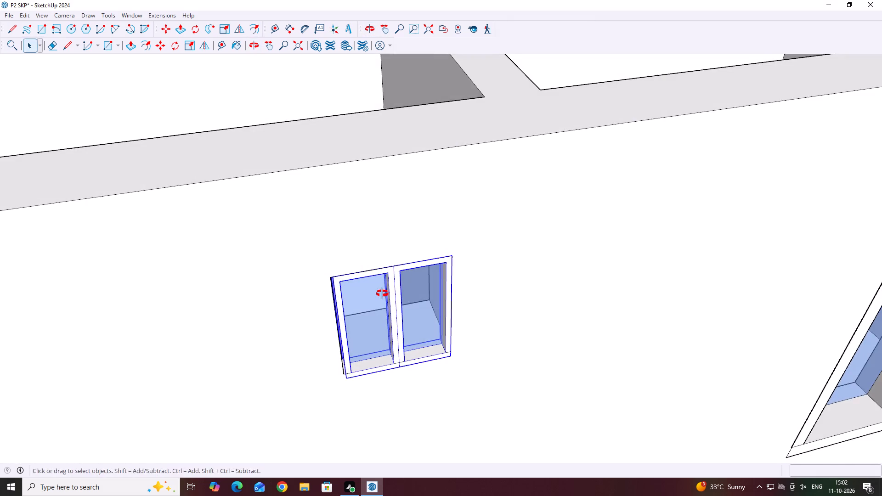
pyautogui.moveTo(381, 304); pyautogui.dragTo(391, 233, button='middle')
pyautogui.moveTo(370, 316); pyautogui.dragTo(345, 239, button='middle')
pyautogui.moveTo(298, 304); pyautogui.dragTo(362, 315, button='middle')
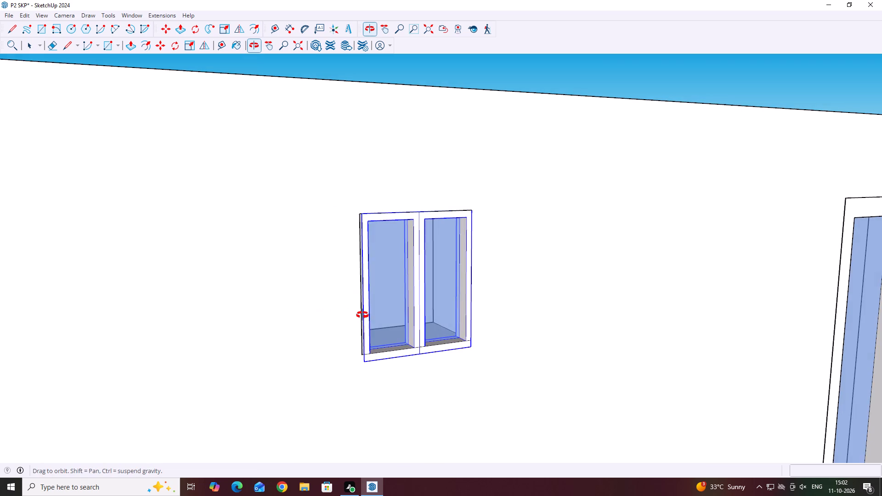
pyautogui.moveTo(362, 315); pyautogui.dragTo(295, 305, button='middle')
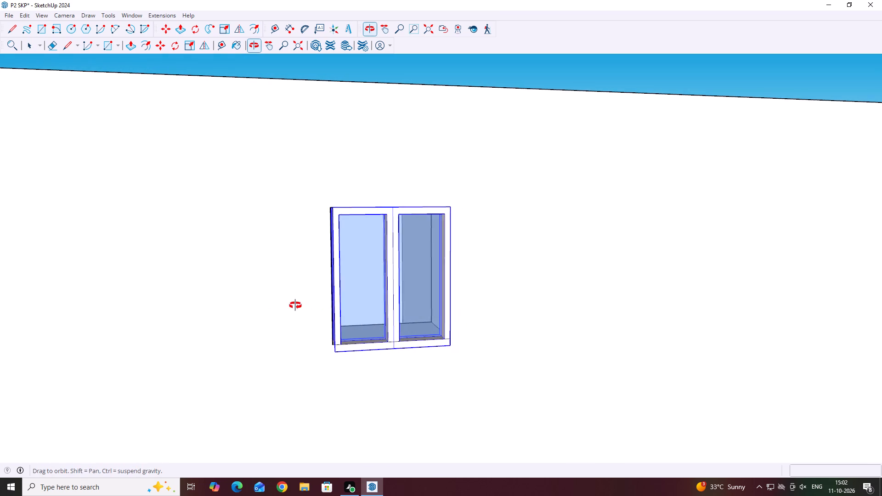
pyautogui.moveTo(295, 305); pyautogui.dragTo(278, 303, button='middle')
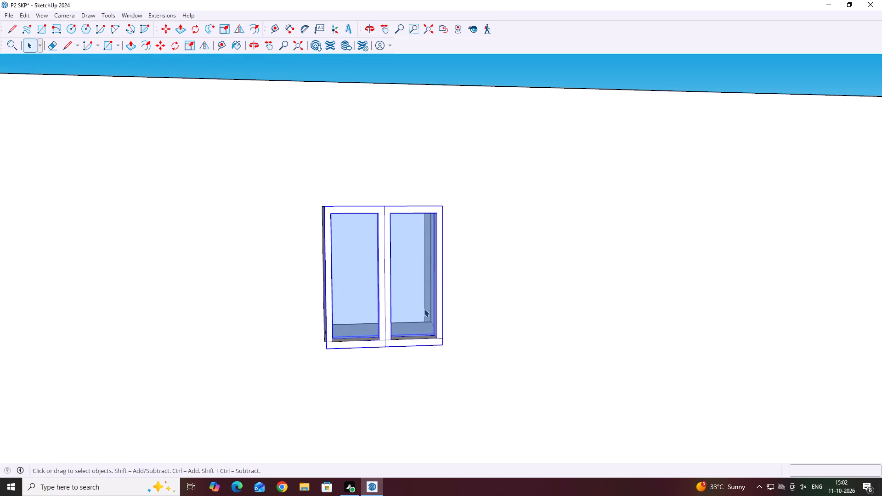
pyautogui.press('s')
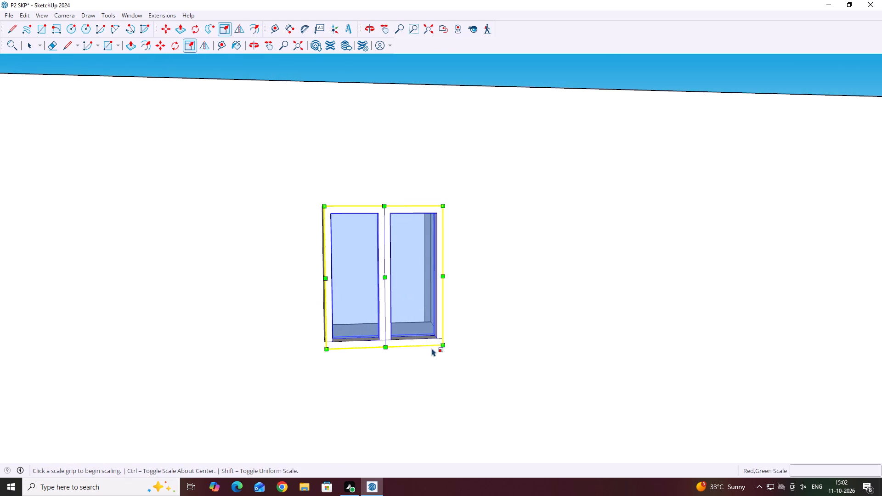
pyautogui.scroll(6, 432, 348)
pyautogui.click(447, 343)
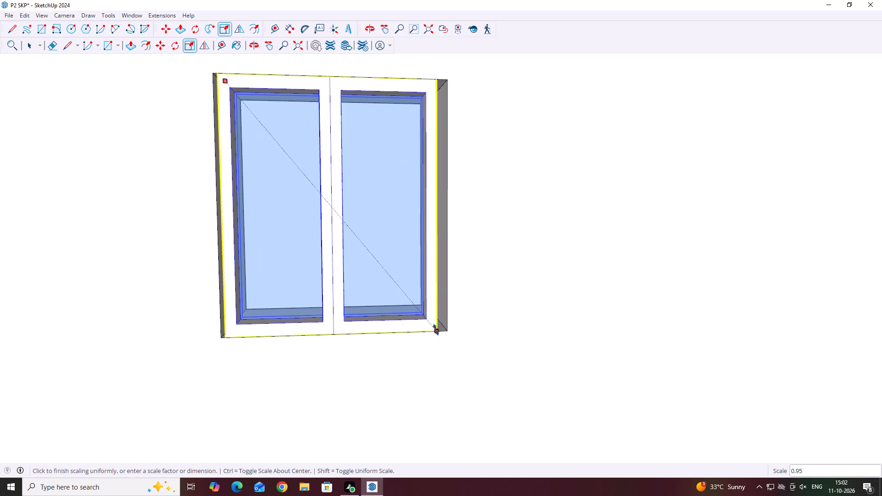
pyautogui.scroll(1, 448, 300)
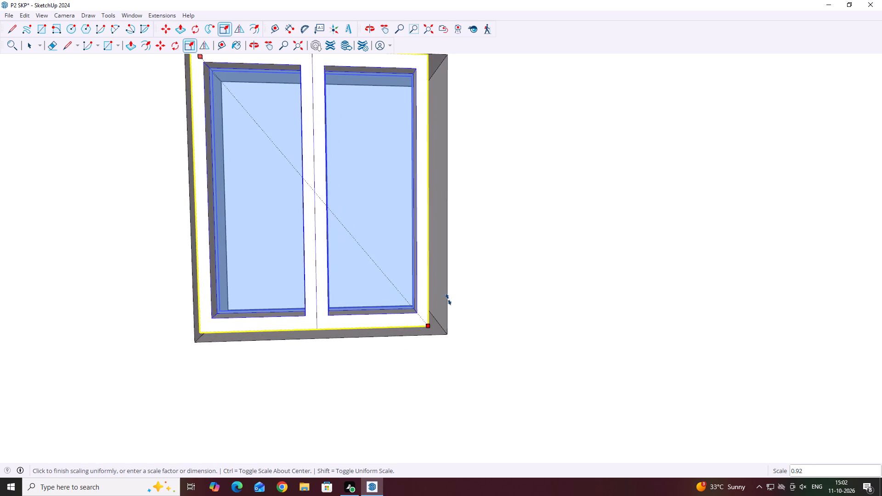
pyautogui.click(448, 304)
# Stretch the small window sideways by about 1.09 so its frame reaches the side edge of the opening.
pyautogui.moveTo(422, 331); pyautogui.dragTo(424, 329, button='middle')
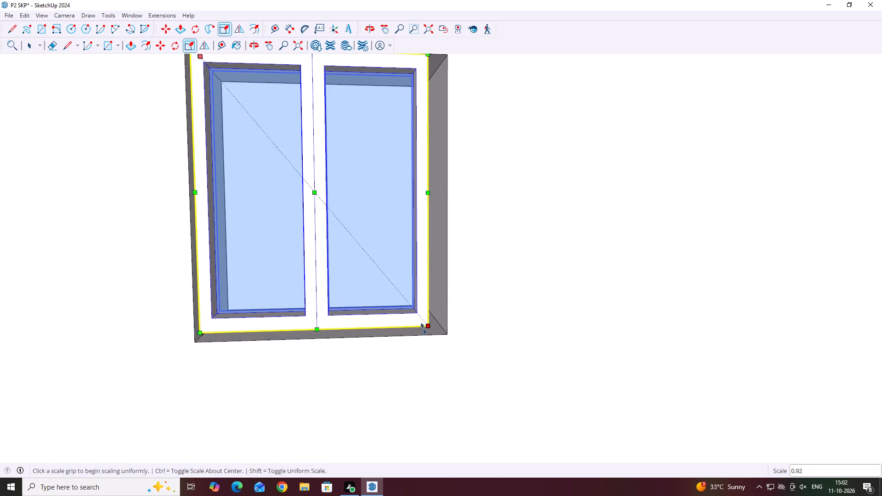
pyautogui.moveTo(424, 329); pyautogui.dragTo(373, 377, button='middle')
pyautogui.click(412, 201)
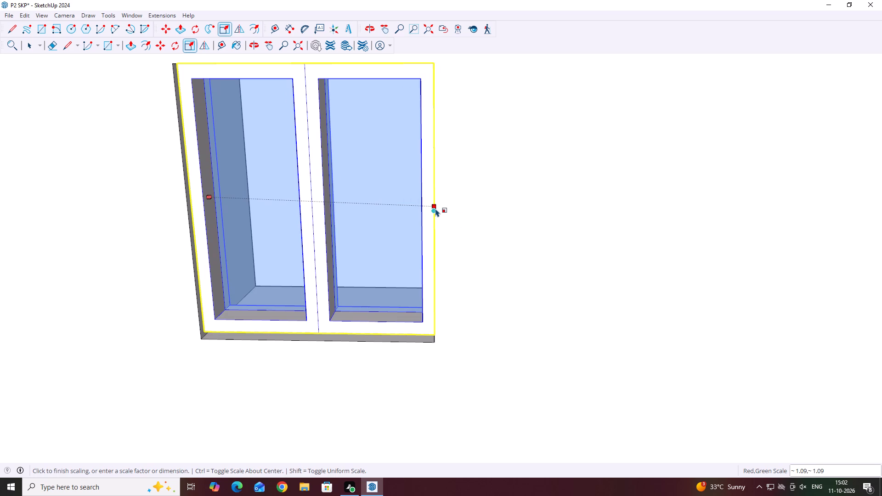
pyautogui.click(435, 209)
# Scale the small window uniformly by about 1.02 towards the opposite lower corner of the opening.
pyautogui.moveTo(289, 293); pyautogui.dragTo(373, 251, button='middle')
pyautogui.scroll(-1, 321, 285)
pyautogui.scroll(5, 211, 338)
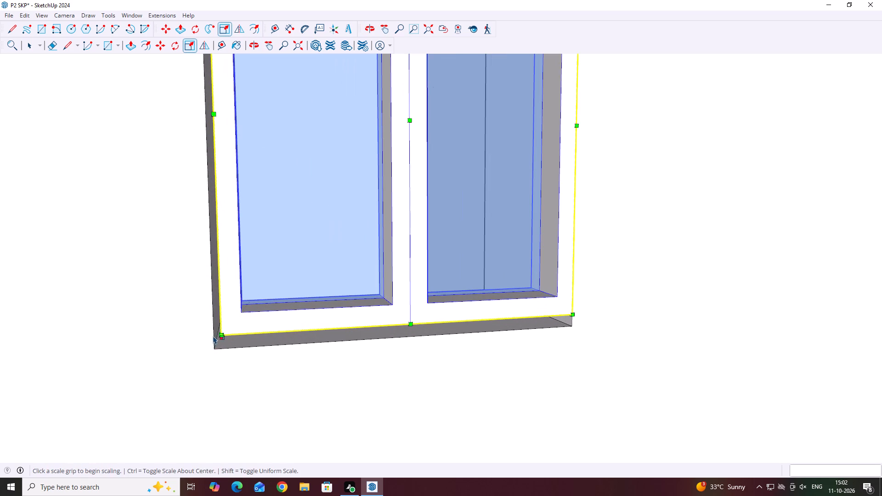
pyautogui.click(221, 333)
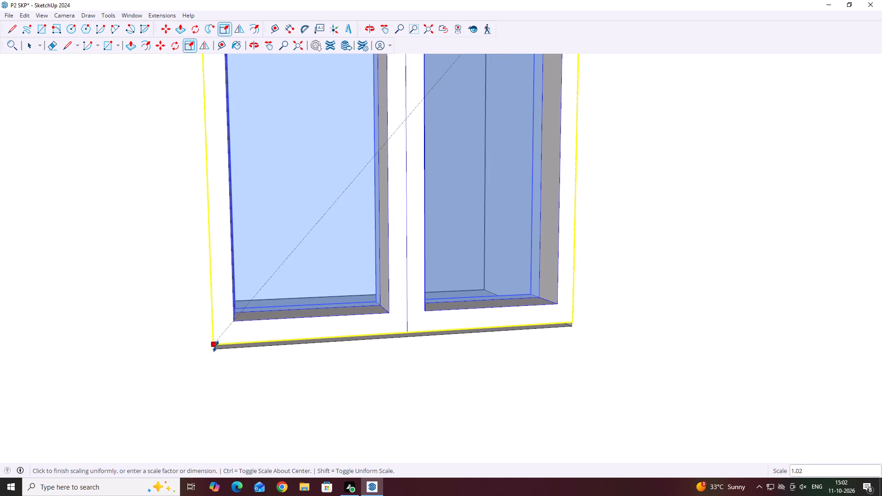
pyautogui.click(216, 346)
# Stretch the small window downward from its bottom middle grip to the lower edge of the opening, and deselect it.
pyautogui.scroll(7, 398, 335)
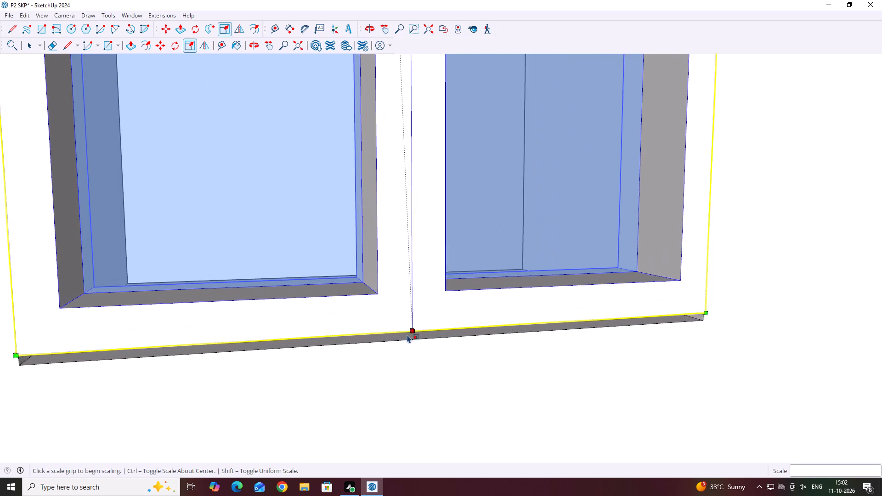
pyautogui.scroll(1, 407, 335)
pyautogui.click(409, 329)
pyautogui.moveTo(377, 328); pyautogui.dragTo(291, 282, button='middle')
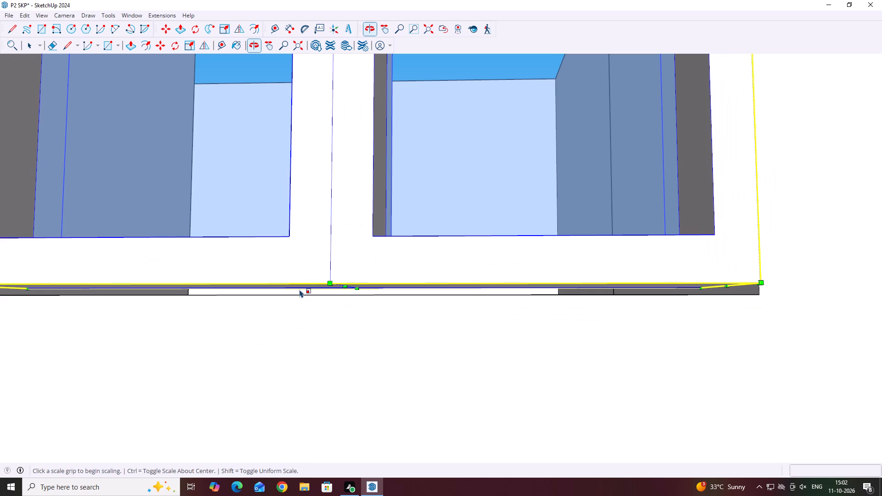
pyautogui.scroll(6, 331, 290)
pyautogui.scroll(-4, 353, 308)
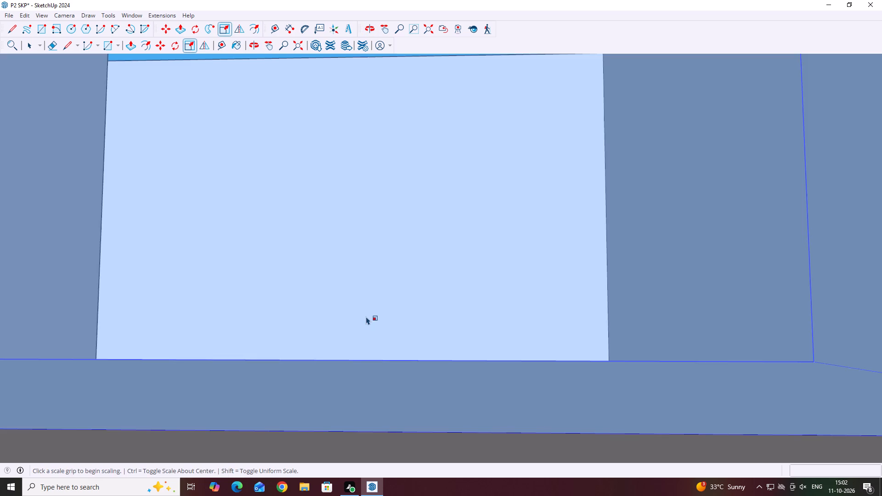
pyautogui.scroll(-20, 366, 316)
pyautogui.scroll(-17, 366, 316)
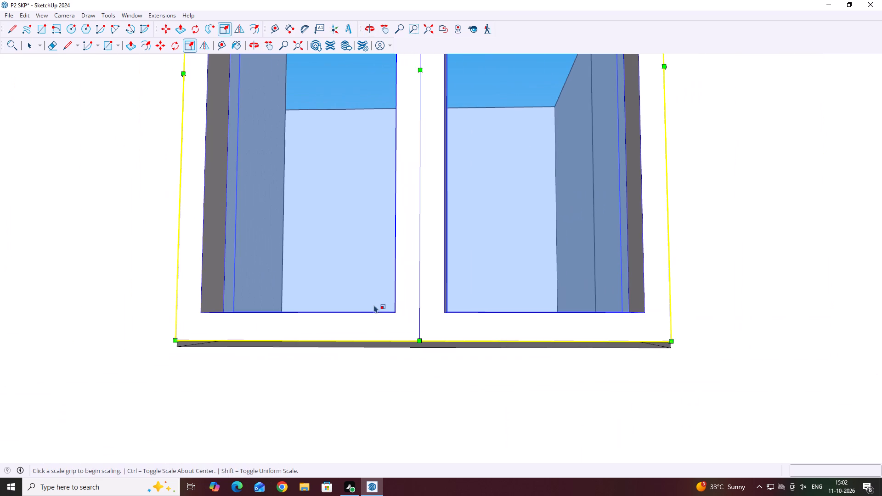
pyautogui.scroll(5, 419, 333)
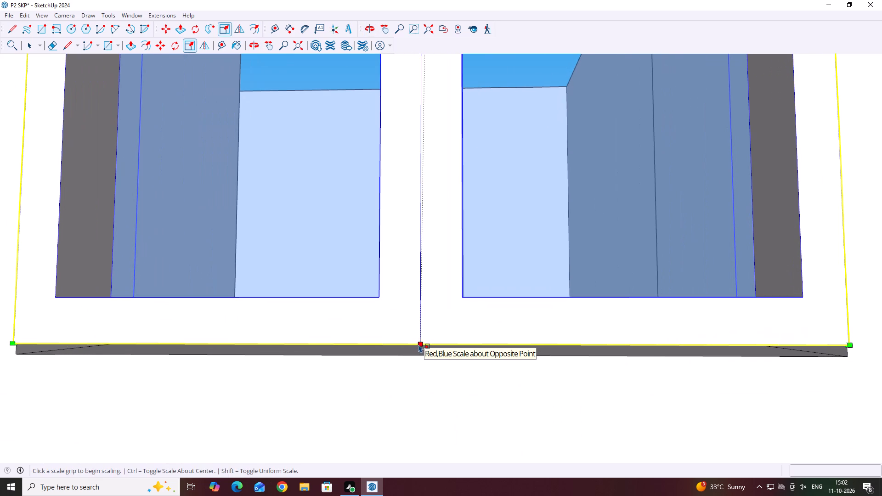
pyautogui.click(420, 344)
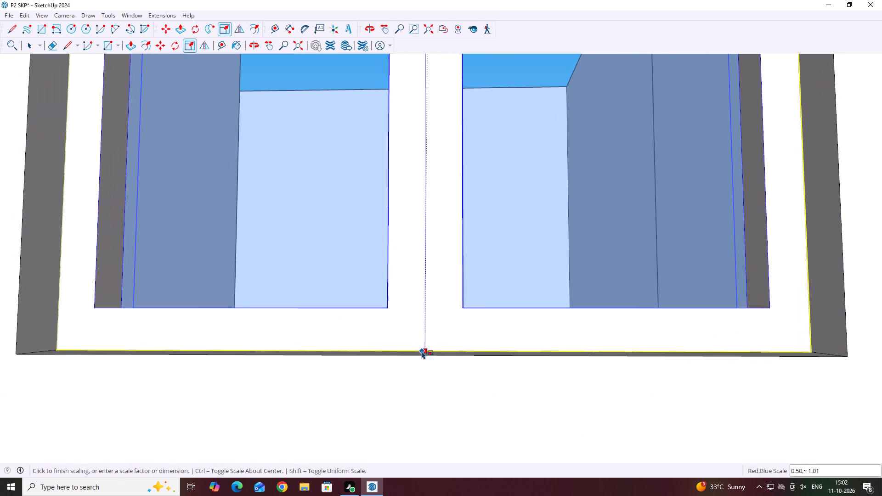
pyautogui.click(422, 354)
pyautogui.scroll(-19, 399, 342)
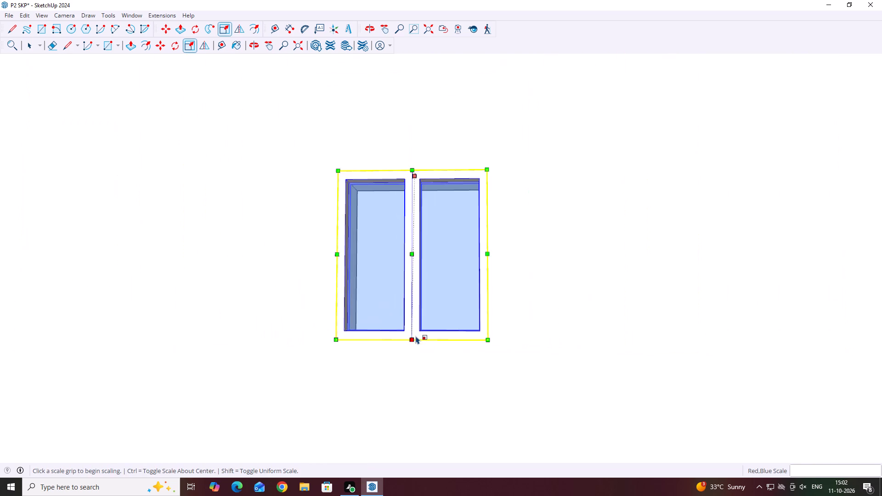
pyautogui.scroll(-5, 416, 336)
pyautogui.press('space')
pyautogui.scroll(-20, 338, 305)
pyautogui.scroll(-4, 338, 305)
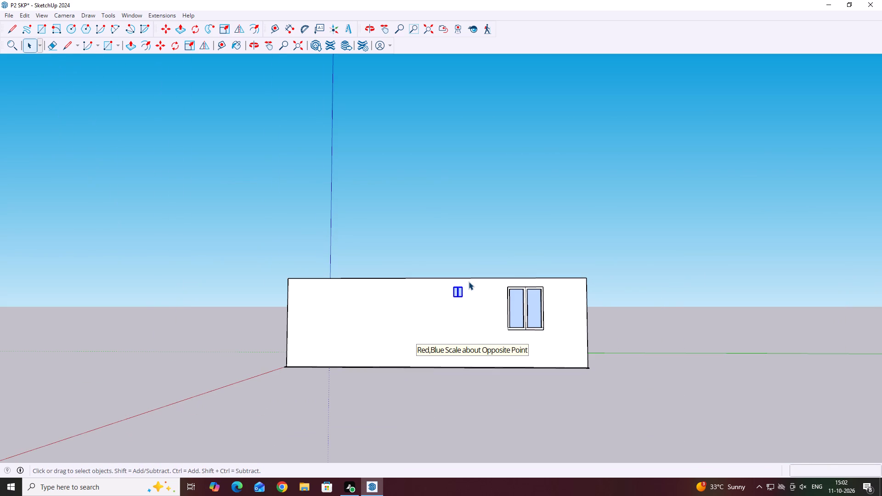
pyautogui.click(467, 395)
pyautogui.moveTo(458, 289); pyautogui.dragTo(446, 382, button='middle')
pyautogui.scroll(6, 447, 315)
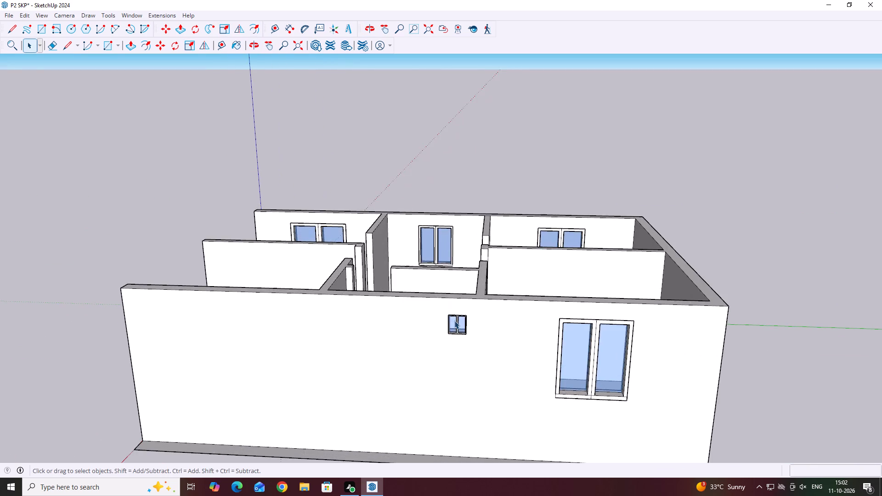
# Examine the fitted windows, interior walls and room layout from outside and from above.
pyautogui.scroll(6, 454, 321)
pyautogui.moveTo(455, 320); pyautogui.dragTo(476, 365, button='middle')
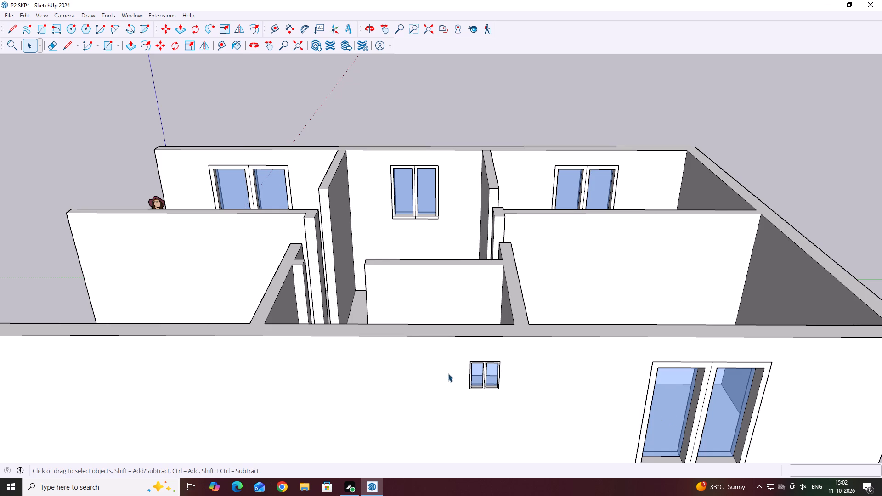
pyautogui.moveTo(438, 373); pyautogui.dragTo(469, 362, button='middle')
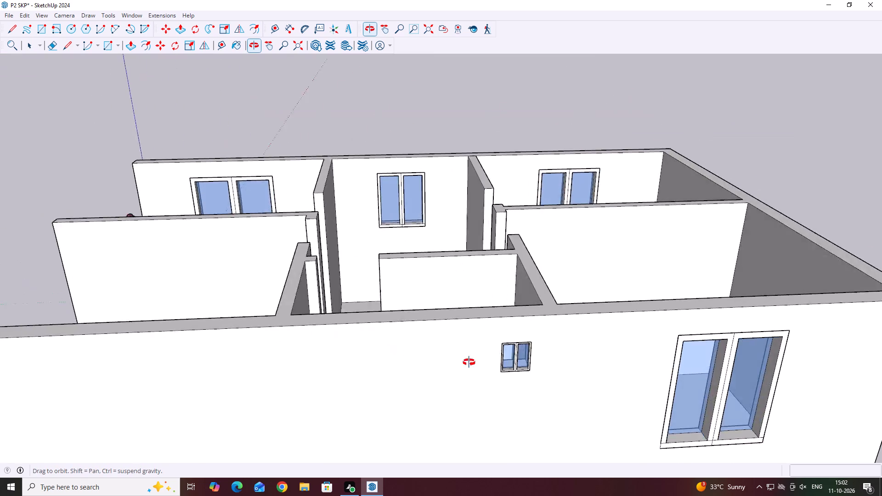
pyautogui.moveTo(469, 362); pyautogui.dragTo(554, 373, button='middle')
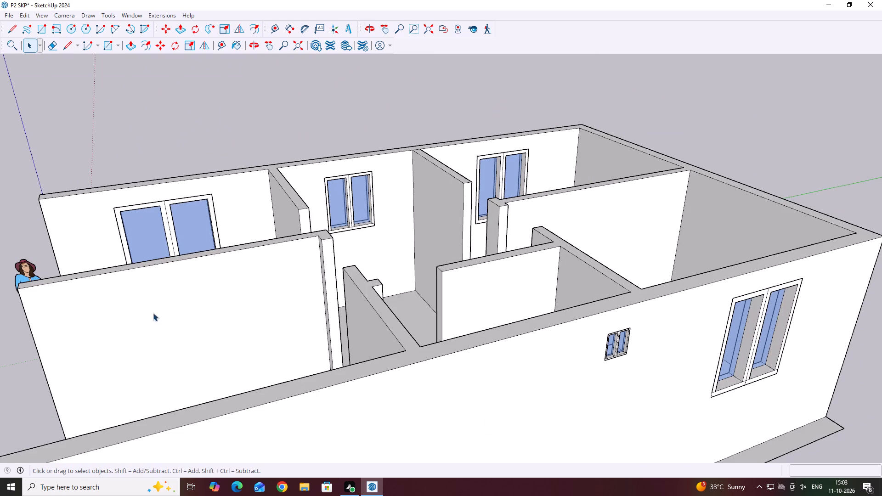
pyautogui.moveTo(109, 300); pyautogui.dragTo(445, 336, button='middle')
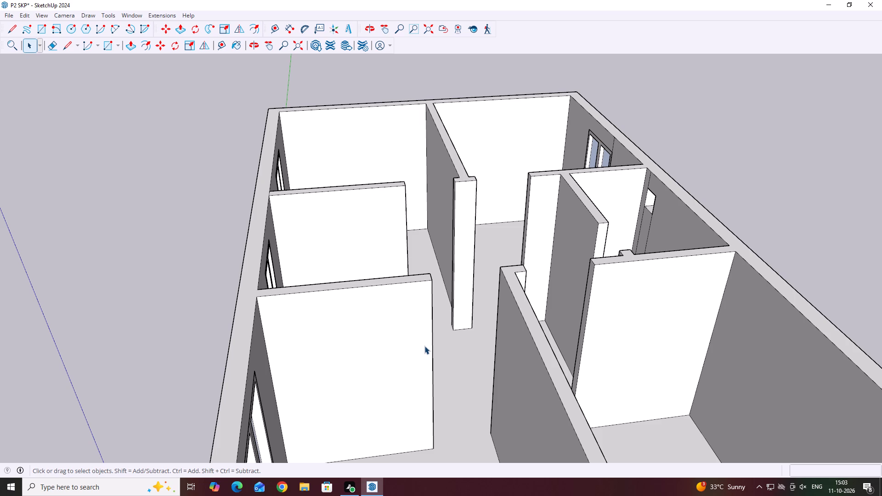
pyautogui.moveTo(567, 363); pyautogui.dragTo(562, 394, button='middle')
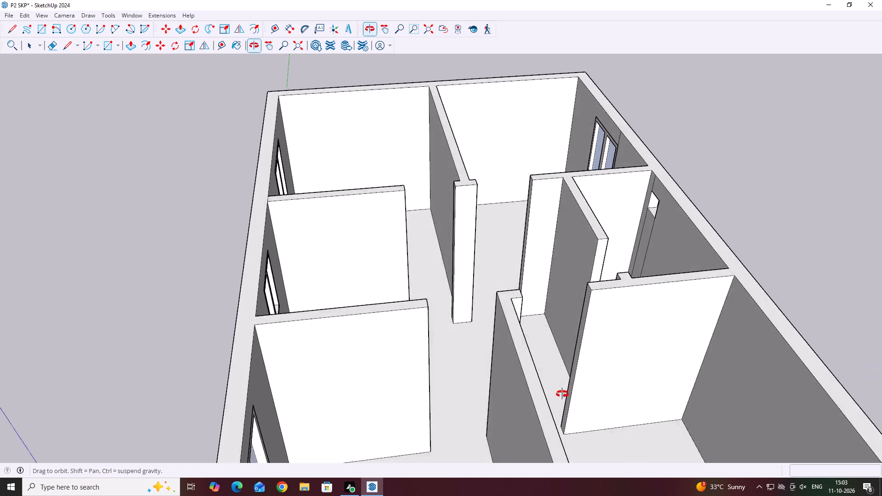
pyautogui.moveTo(562, 394); pyautogui.dragTo(562, 395, button='middle')
pyautogui.scroll(-10, 562, 395)
pyautogui.moveTo(534, 323); pyautogui.dragTo(511, 425, button='middle')
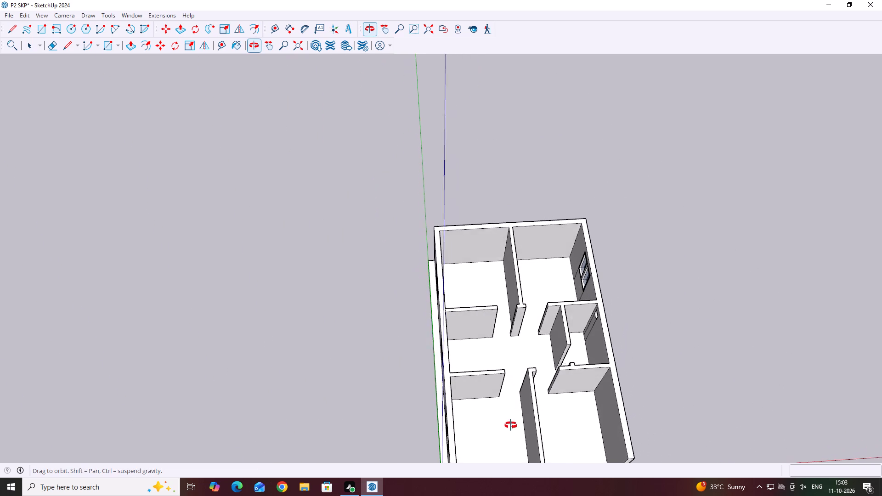
pyautogui.moveTo(511, 425); pyautogui.dragTo(510, 427, button='middle')
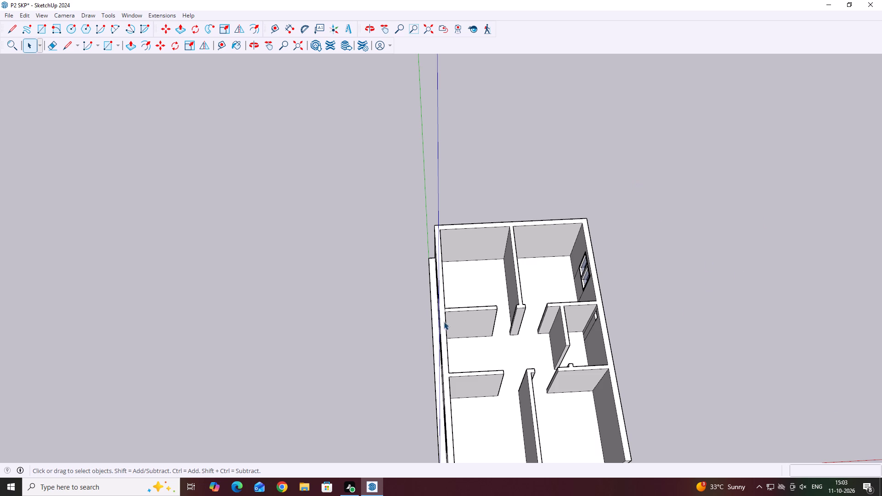
pyautogui.moveTo(475, 282); pyautogui.dragTo(428, 303, button='middle')
pyautogui.scroll(3, 460, 301)
pyautogui.moveTo(517, 299); pyautogui.dragTo(494, 335, button='middle')
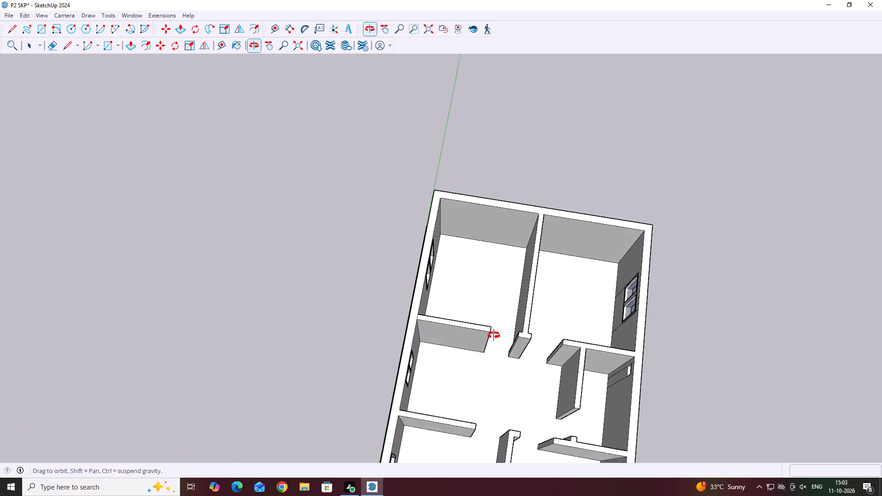
pyautogui.moveTo(494, 335); pyautogui.dragTo(484, 378, button='middle')
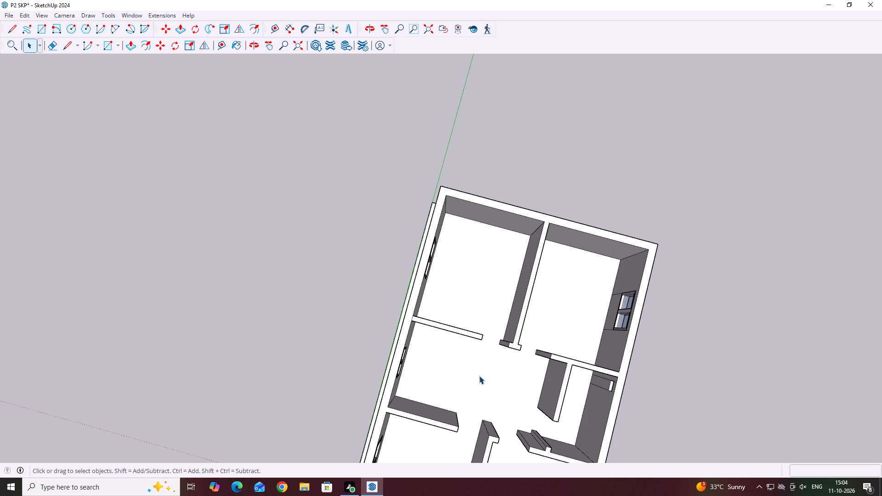
# Paint the floor of the whole plan with Carrera Marble from the Stone materials, and close the materials tray.
pyautogui.press('b')
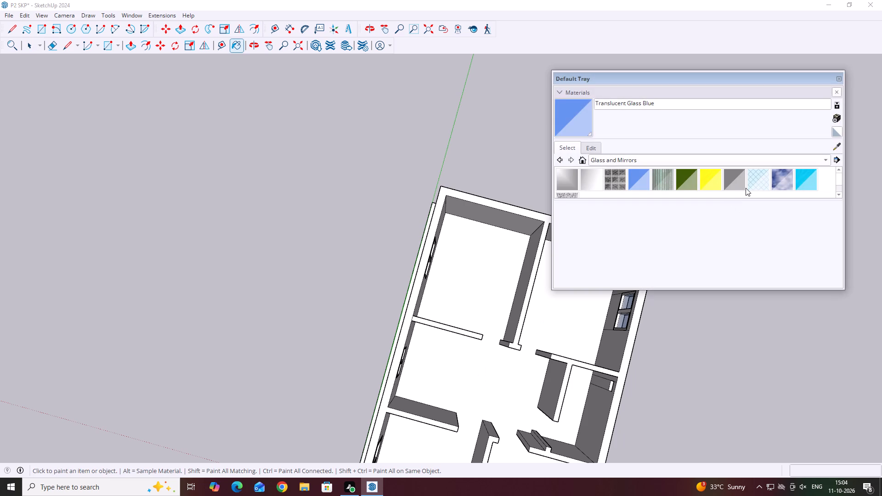
pyautogui.click(633, 161)
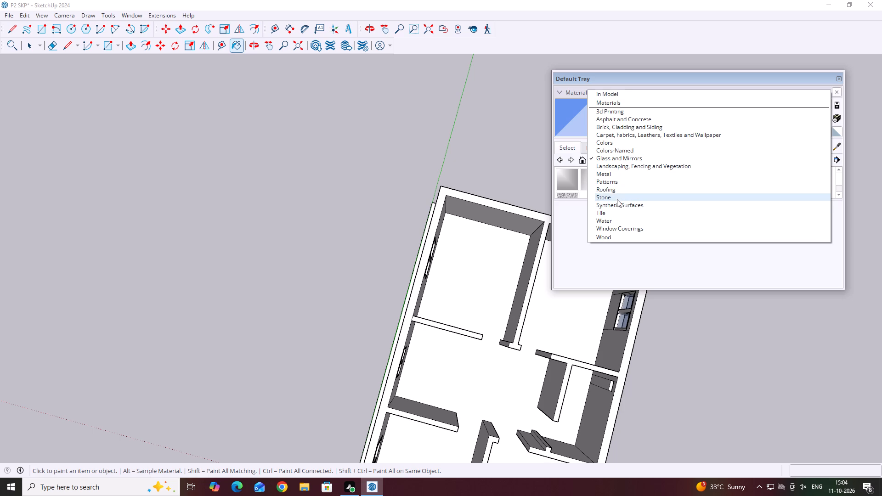
pyautogui.click(617, 199)
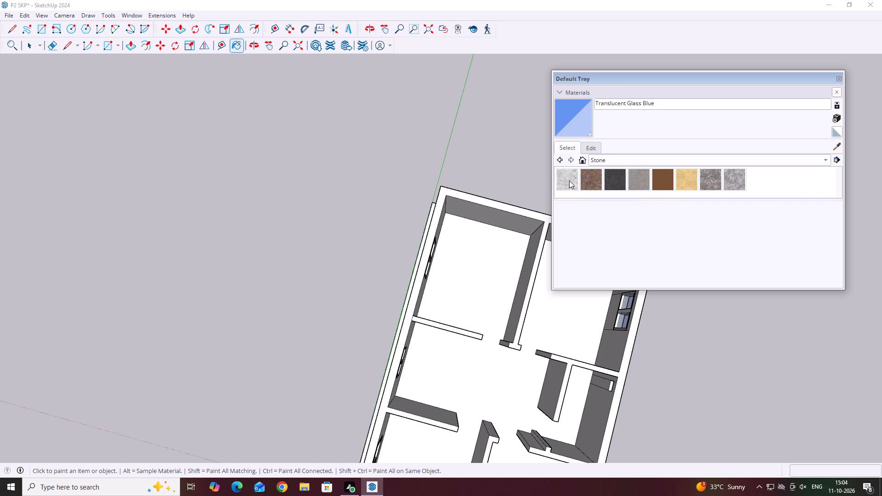
pyautogui.click(569, 180)
pyautogui.click(491, 259)
pyautogui.moveTo(463, 304); pyautogui.dragTo(443, 242, button='middle')
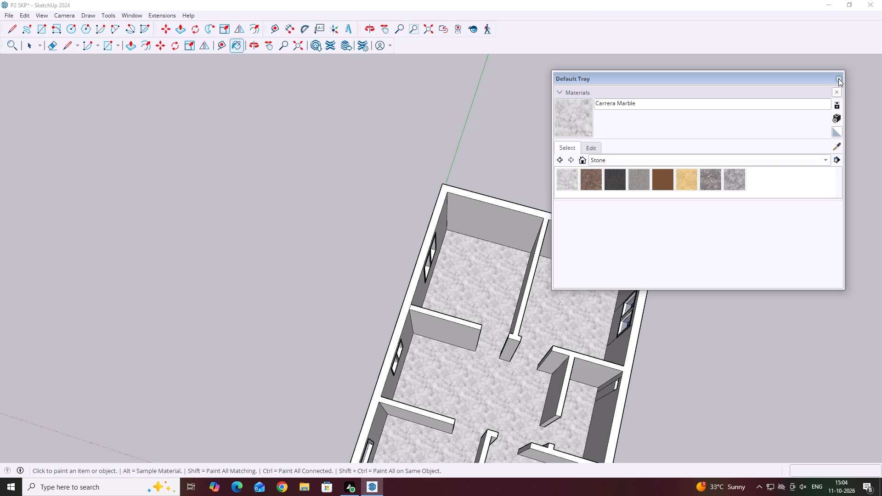
pyautogui.click(838, 79)
pyautogui.moveTo(525, 361); pyautogui.dragTo(504, 282, button='middle')
pyautogui.scroll(-5, 504, 282)
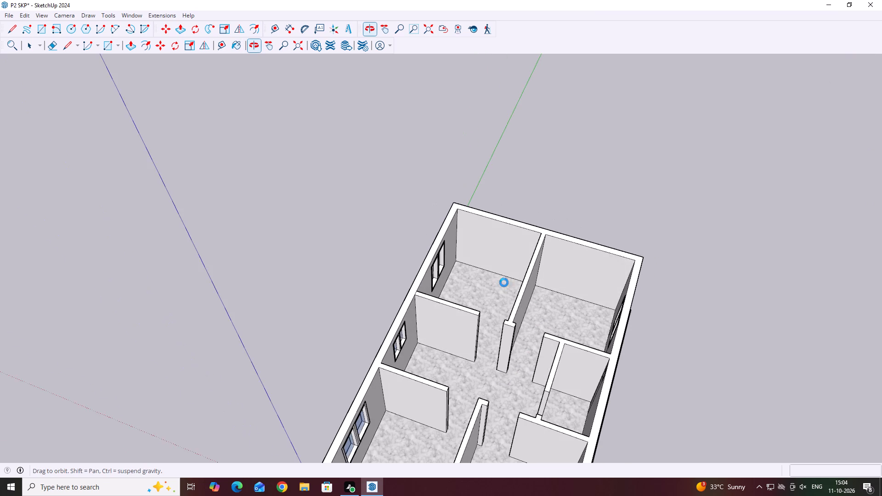
pyautogui.press('Escape')
pyautogui.press('space')
pyautogui.scroll(-4, 448, 342)
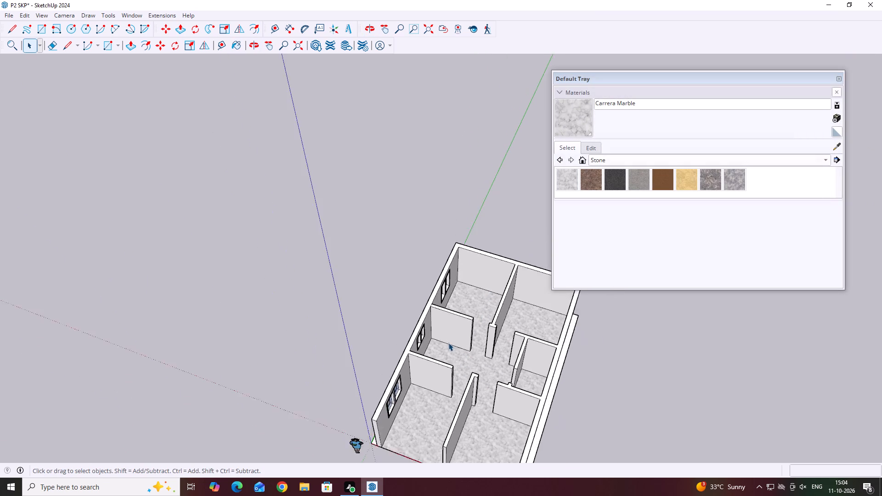
pyautogui.scroll(-4, 448, 344)
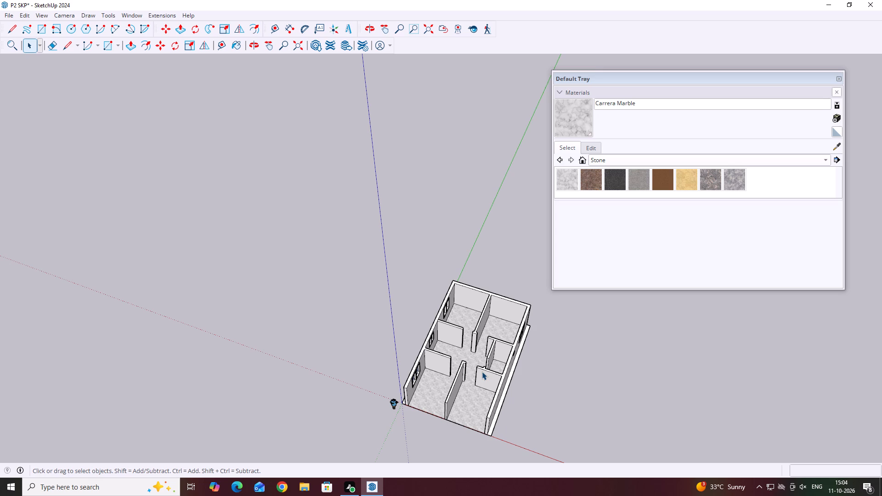
pyautogui.click(839, 79)
# Examine the marble floor, rooms and door gaps from several overhead angles.
pyautogui.moveTo(440, 405); pyautogui.dragTo(534, 436, button='middle')
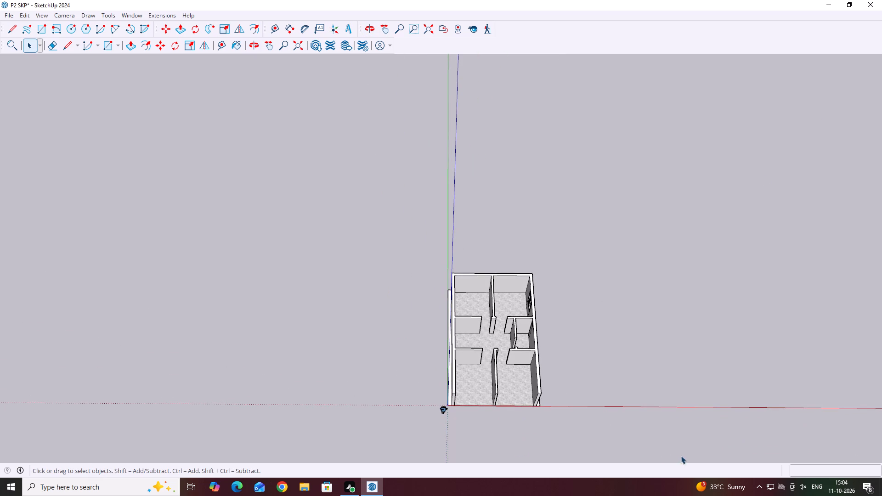
pyautogui.moveTo(523, 373); pyautogui.dragTo(518, 430, button='middle')
pyautogui.scroll(7, 491, 314)
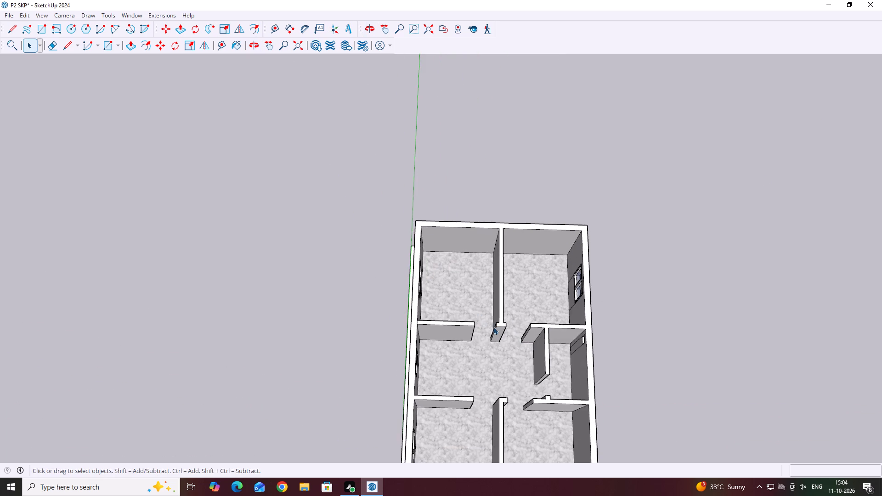
pyautogui.moveTo(499, 332); pyautogui.dragTo(441, 313, button='middle')
pyautogui.moveTo(451, 363); pyautogui.dragTo(498, 318, button='middle')
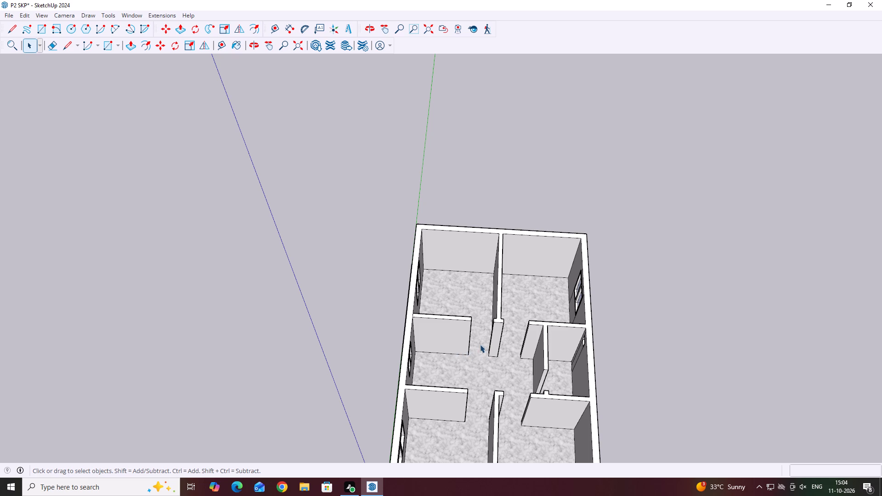
pyautogui.moveTo(490, 351); pyautogui.dragTo(503, 297, button='middle')
pyautogui.moveTo(465, 367); pyautogui.dragTo(458, 372, button='middle')
pyautogui.moveTo(499, 364); pyautogui.dragTo(463, 363, button='middle')
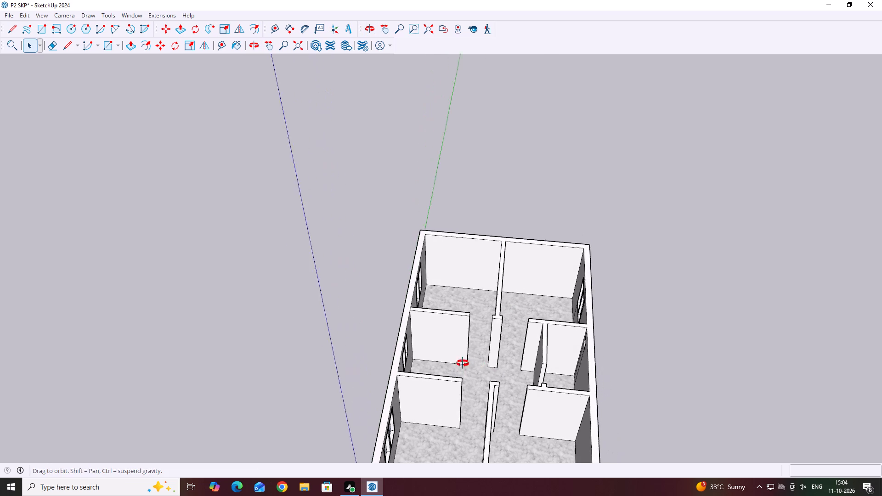
pyautogui.moveTo(463, 363); pyautogui.dragTo(409, 369, button='middle')
pyautogui.moveTo(465, 377); pyautogui.dragTo(435, 412, button='middle')
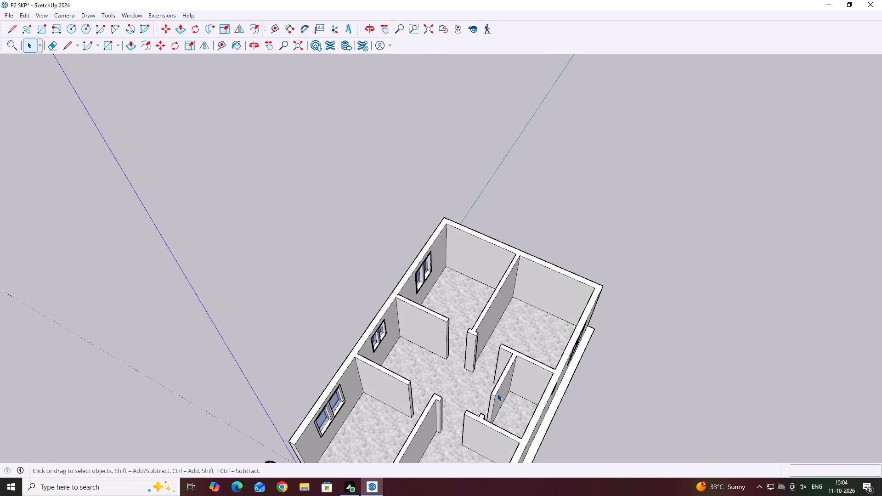
pyautogui.moveTo(518, 406); pyautogui.dragTo(498, 423, button='middle')
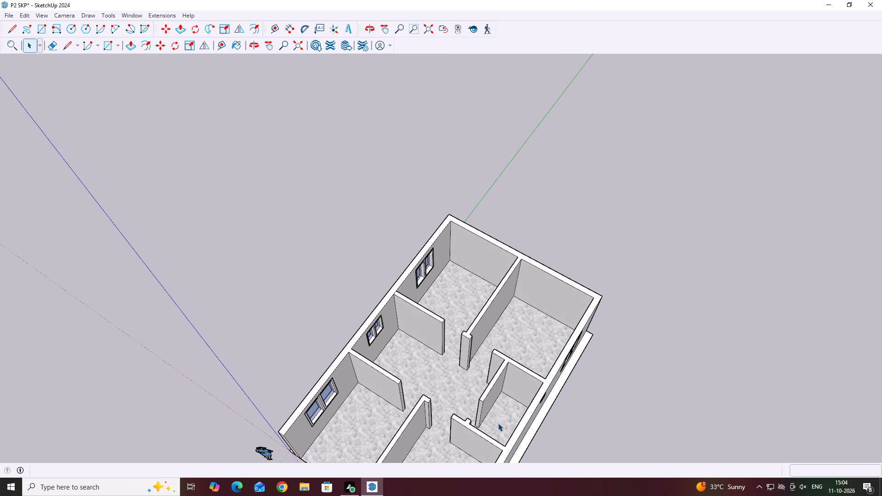
# Draw a floor rectangle across the door gap between the middle partition's end and the facing wall stub.
pyautogui.scroll(6, 461, 347)
pyautogui.moveTo(460, 359); pyautogui.dragTo(426, 395, button='middle')
pyautogui.press('r')
pyautogui.scroll(6, 429, 355)
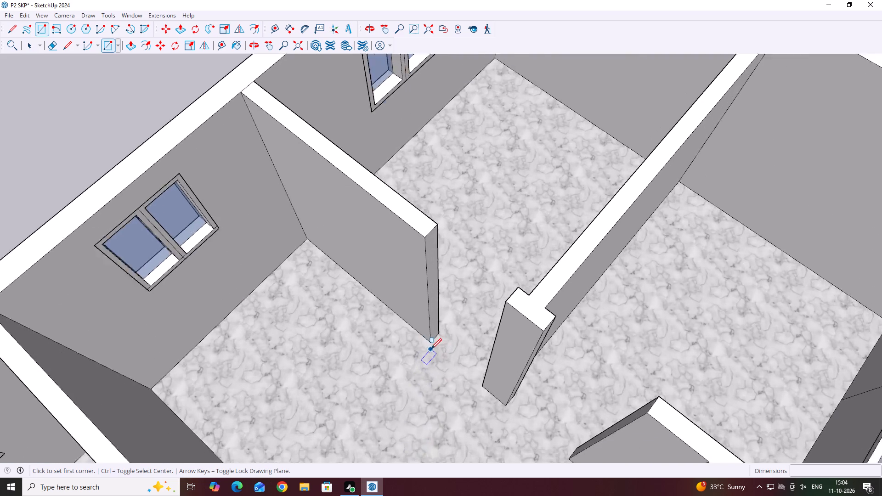
pyautogui.scroll(10, 431, 349)
pyautogui.click(430, 335)
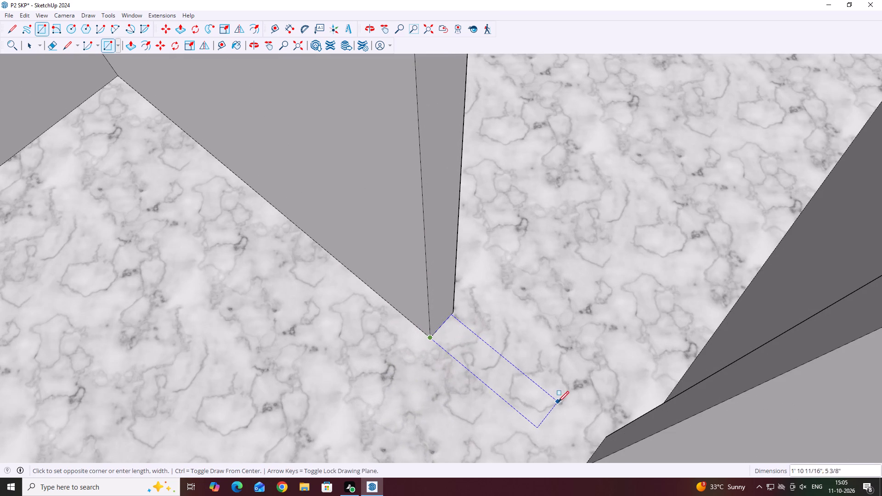
pyautogui.scroll(-4, 559, 402)
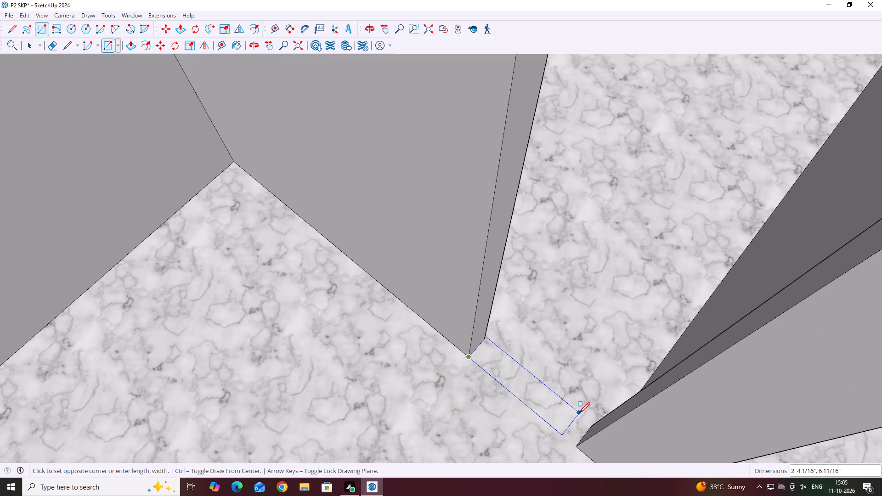
pyautogui.click(595, 425)
pyautogui.press('space')
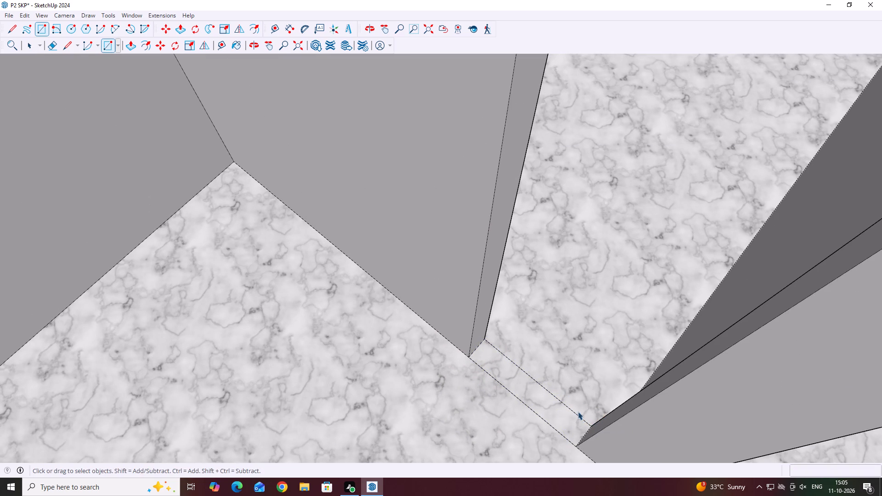
# Make a group from the door-gap rectangle's face together with its bounding edges.
pyautogui.moveTo(547, 411); pyautogui.dragTo(643, 421, button='middle')
pyautogui.tripleClick(591, 368)
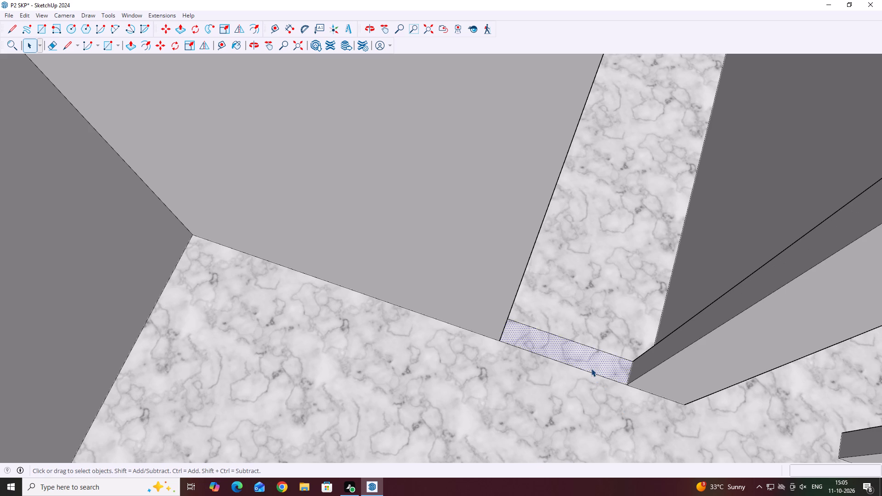
pyautogui.click(591, 366)
pyautogui.click(597, 364)
pyautogui.rightClick(584, 358)
pyautogui.press('Escape')
pyautogui.click(565, 358)
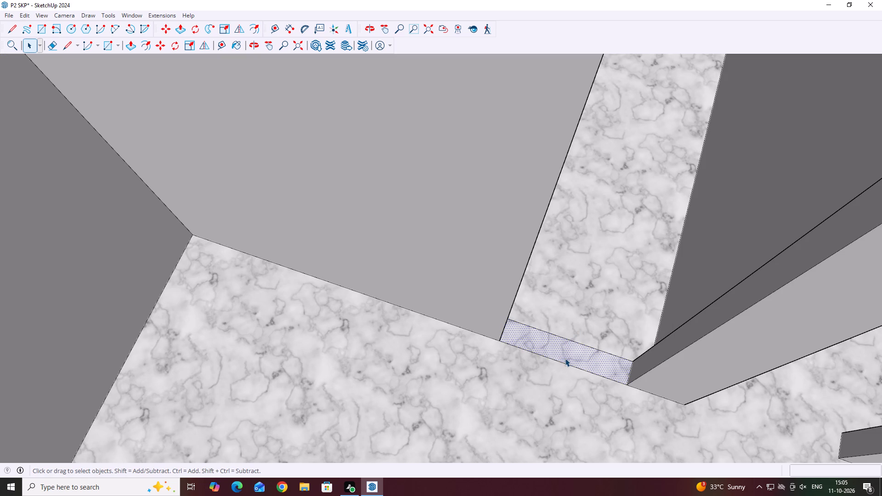
pyautogui.click(565, 358)
pyautogui.rightClick(565, 357)
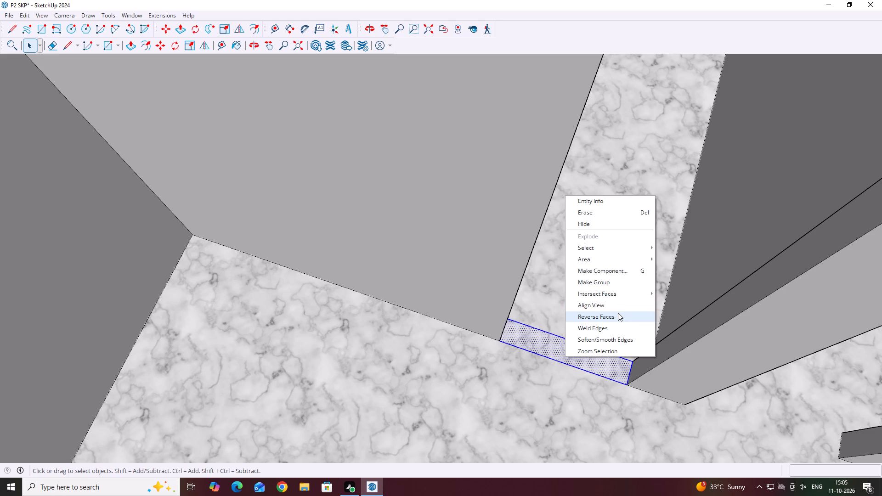
pyautogui.click(610, 282)
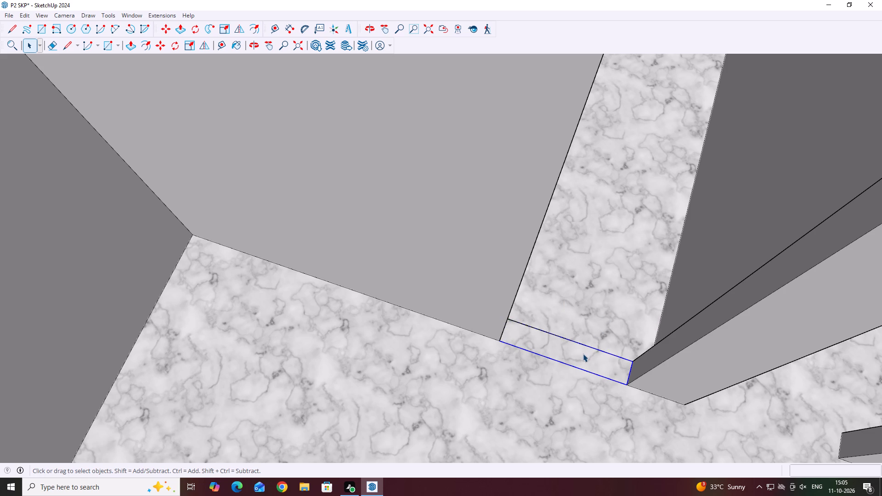
# Inside the door-gap group, Push/Pull the rectangle face up by 1, and leave the group.
pyautogui.click(583, 354)
pyautogui.moveTo(586, 355); pyautogui.dragTo(607, 321, button='middle')
pyautogui.click(602, 349)
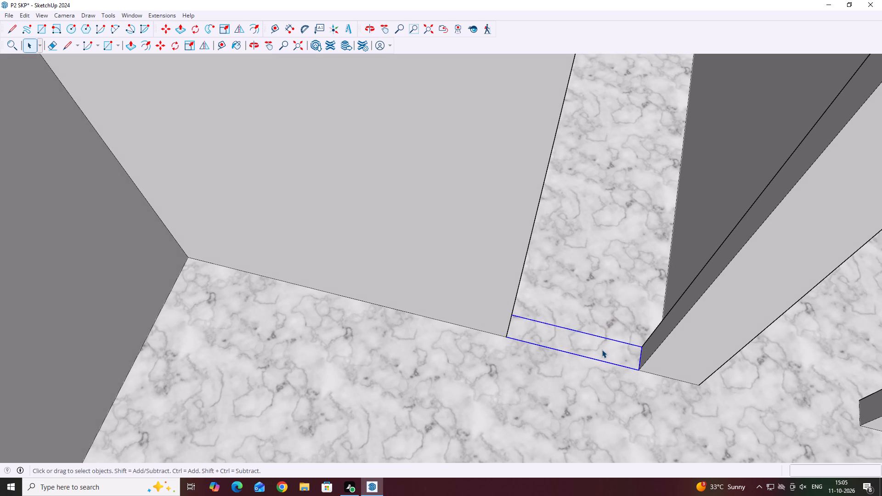
pyautogui.click(602, 349)
pyautogui.click(602, 349)
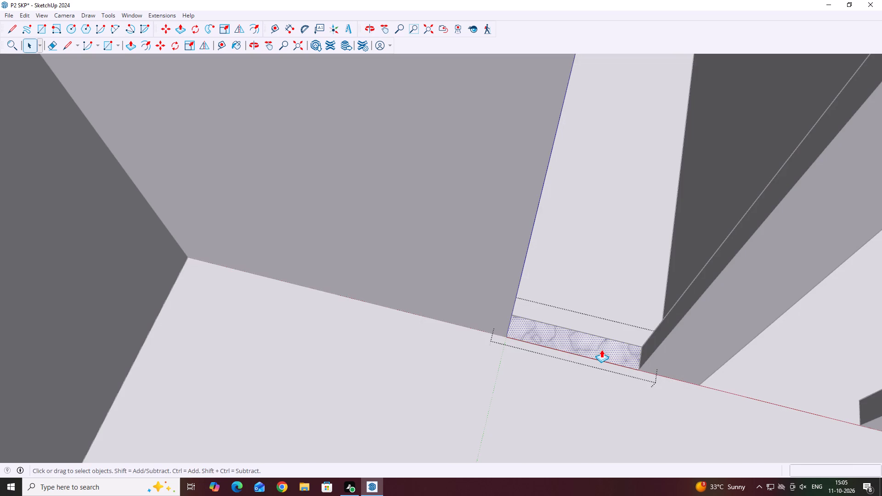
pyautogui.press('p')
pyautogui.click(601, 349)
pyautogui.press('1')
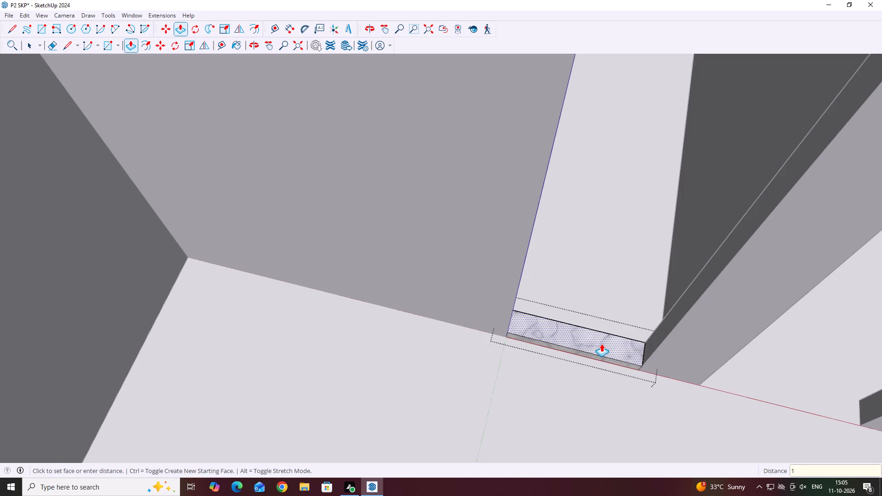
pyautogui.press('Return')
pyautogui.press('space')
pyautogui.moveTo(601, 353); pyautogui.dragTo(621, 277, button='middle')
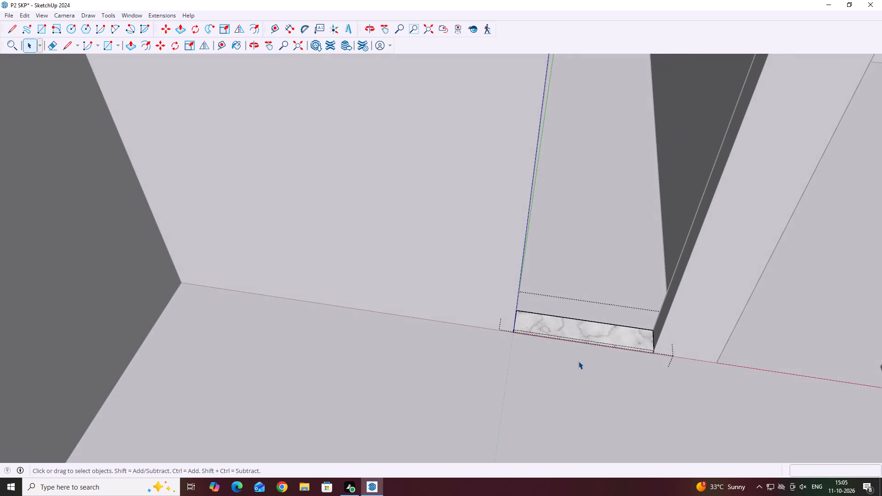
pyautogui.click(575, 362)
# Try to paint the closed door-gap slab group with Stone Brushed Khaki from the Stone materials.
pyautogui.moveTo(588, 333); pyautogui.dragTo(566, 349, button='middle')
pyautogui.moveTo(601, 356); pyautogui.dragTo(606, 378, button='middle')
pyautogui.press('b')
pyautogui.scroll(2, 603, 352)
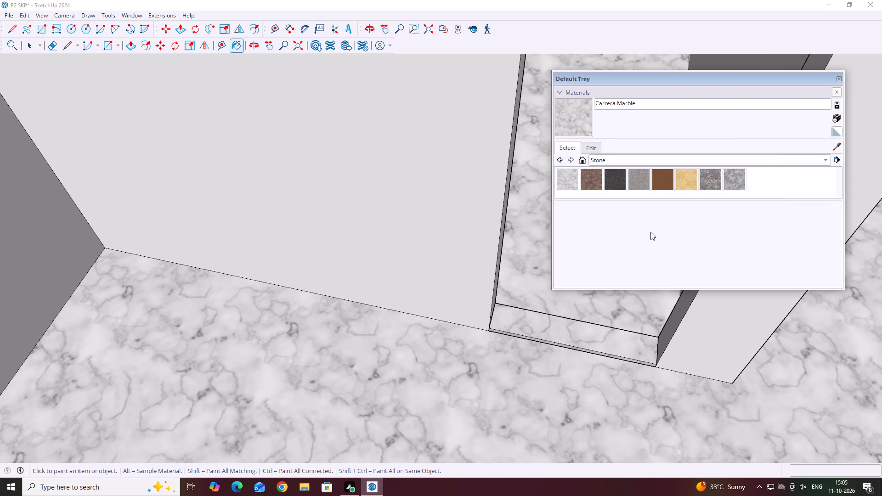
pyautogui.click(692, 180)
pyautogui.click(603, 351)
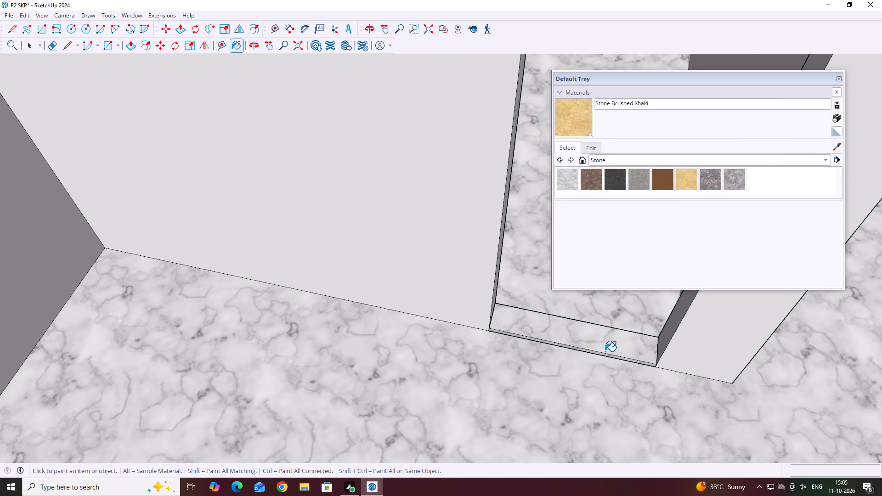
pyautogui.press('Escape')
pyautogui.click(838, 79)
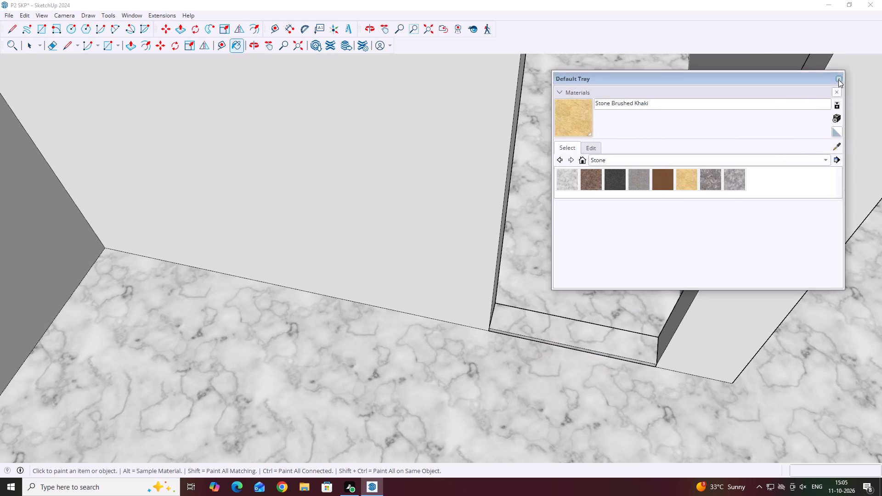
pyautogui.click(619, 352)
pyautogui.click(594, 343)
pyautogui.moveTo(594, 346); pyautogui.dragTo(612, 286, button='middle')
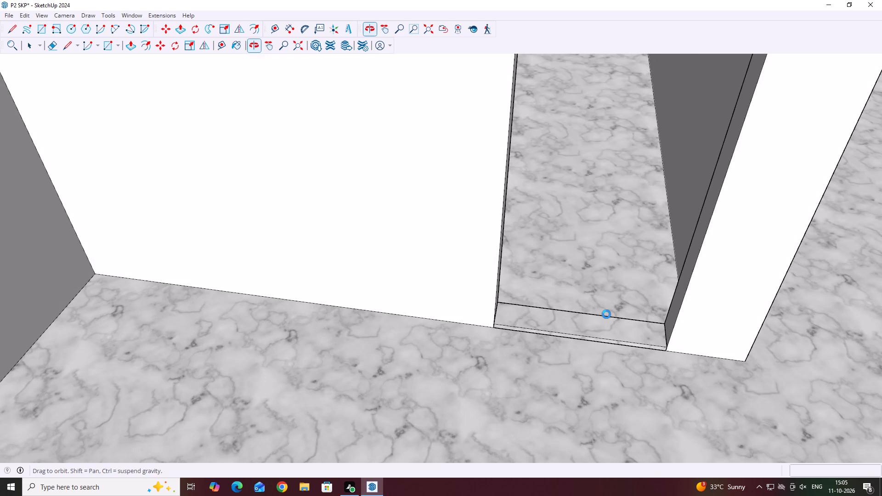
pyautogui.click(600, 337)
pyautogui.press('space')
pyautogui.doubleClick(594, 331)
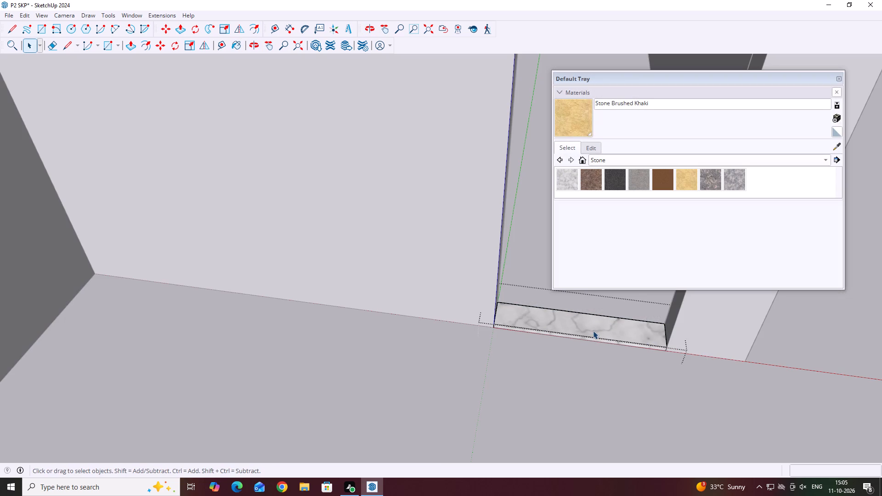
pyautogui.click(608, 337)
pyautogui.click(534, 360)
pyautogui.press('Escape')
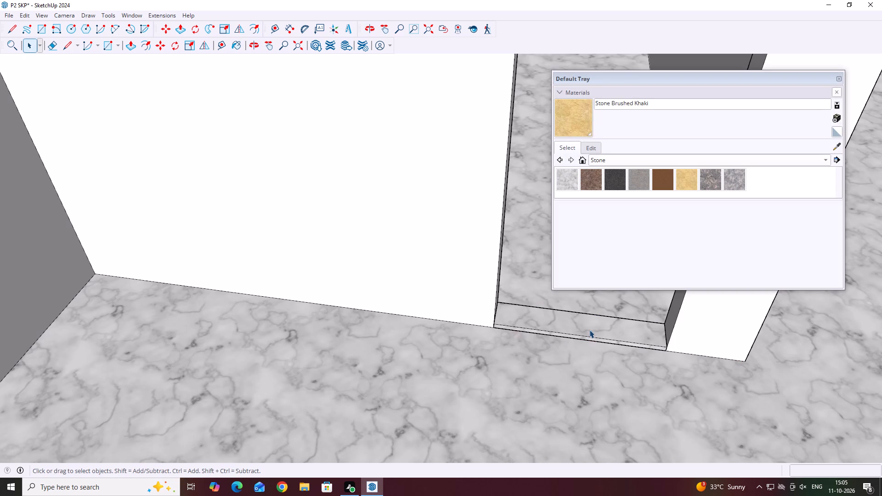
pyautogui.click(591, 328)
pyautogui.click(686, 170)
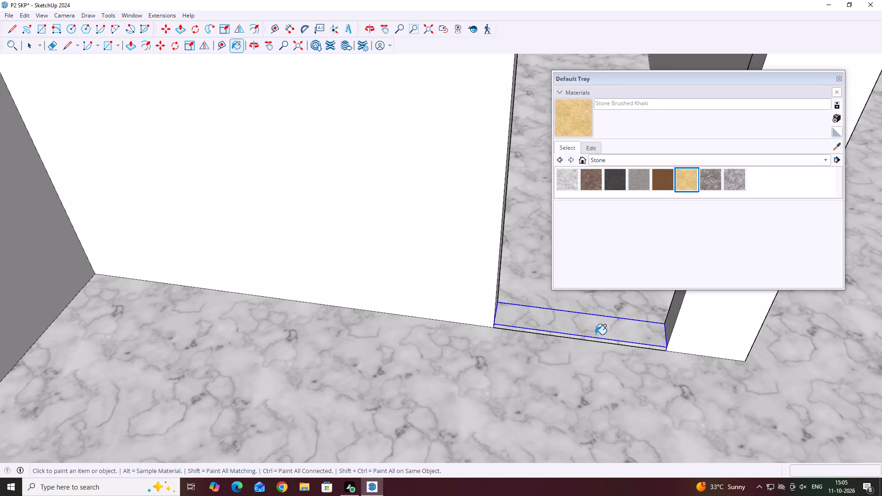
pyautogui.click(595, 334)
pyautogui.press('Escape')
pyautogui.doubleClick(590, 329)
# Open the door-gap slab group for editing and paint its top and front faces with Stone Brushed Khaki.
pyautogui.press('space')
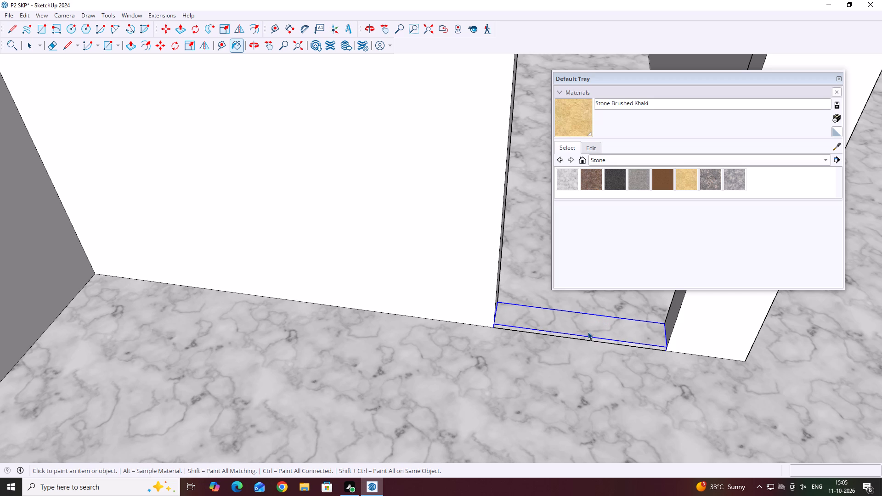
pyautogui.doubleClick(585, 333)
pyautogui.click(586, 332)
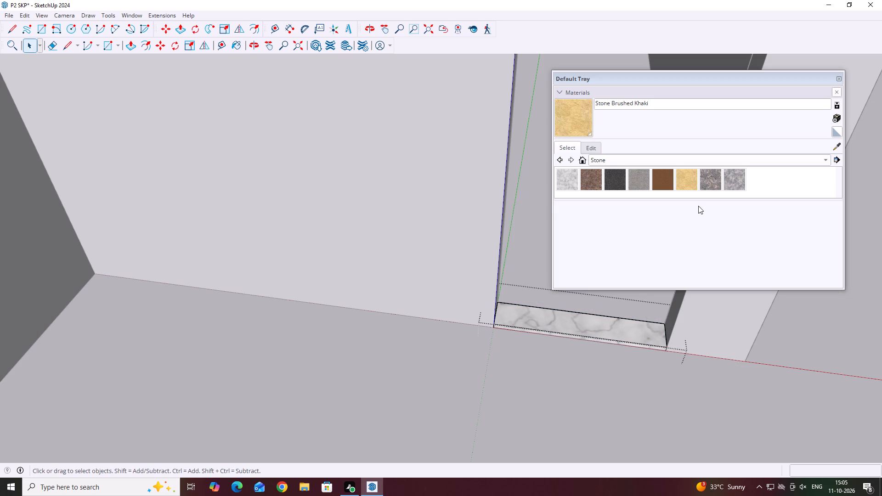
pyautogui.click(691, 181)
pyautogui.click(612, 336)
pyautogui.scroll(6, 605, 351)
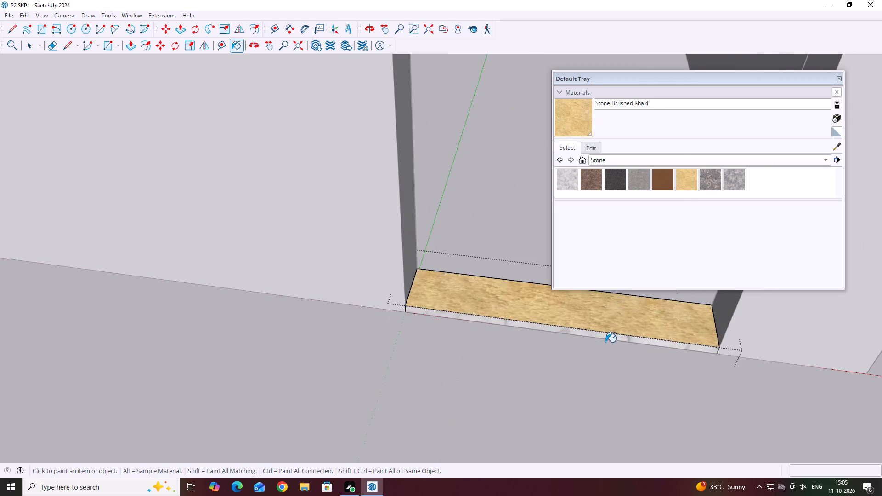
pyautogui.scroll(7, 605, 342)
pyautogui.click(608, 327)
pyautogui.scroll(-5, 608, 333)
# Paint the slab's opposite long side with Stone Brushed Khaki, close the materials tray, and leave the group.
pyautogui.moveTo(703, 345); pyautogui.dragTo(608, 369, button='middle')
pyautogui.scroll(-1, 700, 347)
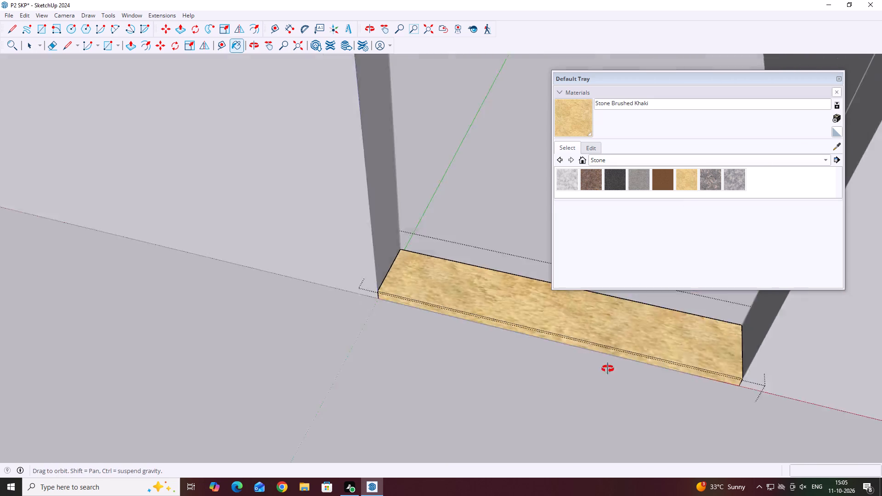
pyautogui.moveTo(608, 369); pyautogui.dragTo(451, 402, button='middle')
pyautogui.moveTo(526, 376); pyautogui.dragTo(337, 347, button='middle')
pyautogui.scroll(-19, 481, 364)
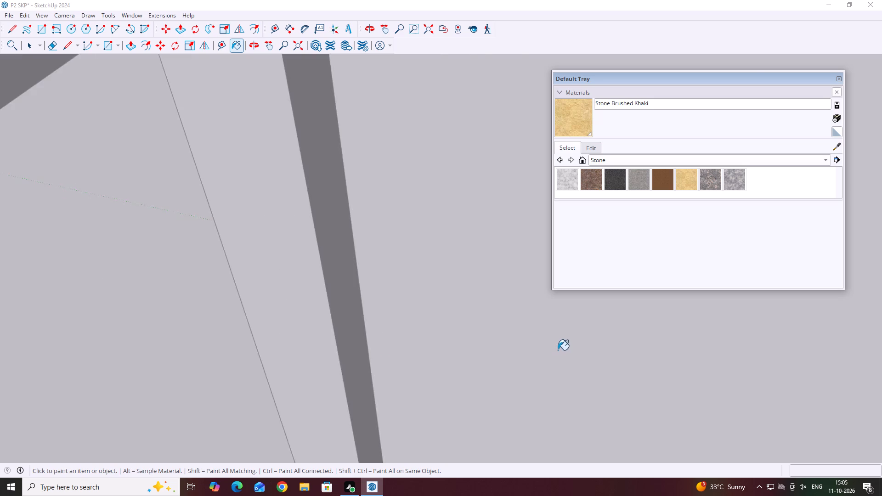
pyautogui.scroll(-20, 558, 350)
pyautogui.scroll(-3, 558, 350)
pyautogui.moveTo(552, 379); pyautogui.dragTo(426, 352, button='middle')
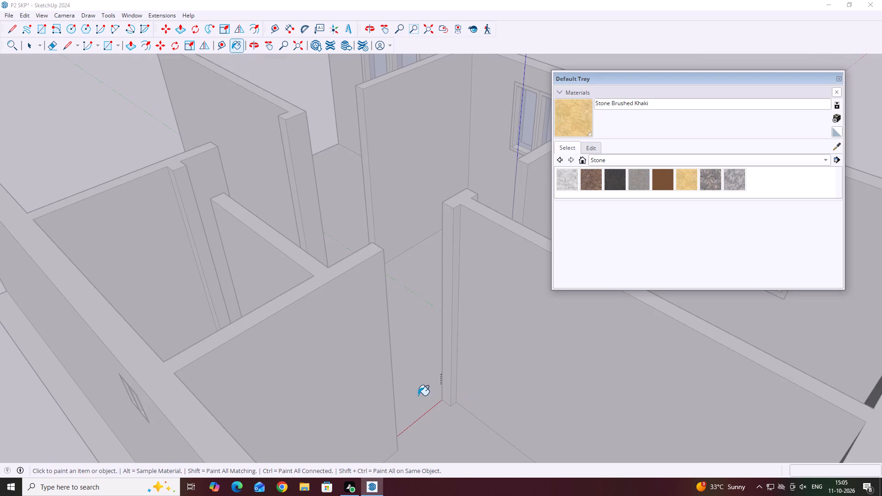
pyautogui.scroll(-6, 464, 372)
pyautogui.moveTo(485, 381); pyautogui.dragTo(561, 404, button='middle')
pyautogui.moveTo(356, 326); pyautogui.dragTo(289, 368, button='middle')
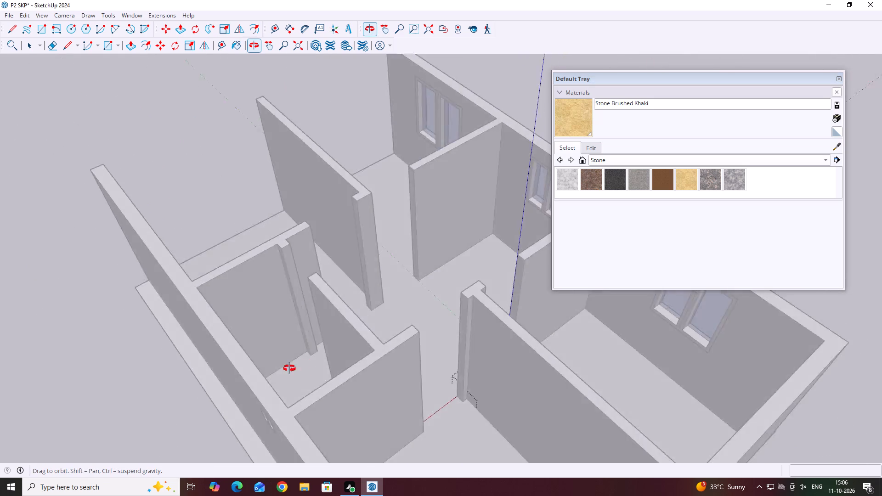
pyautogui.moveTo(289, 368); pyautogui.dragTo(269, 361, button='middle')
pyautogui.moveTo(597, 398); pyautogui.dragTo(447, 395, button='middle')
pyautogui.scroll(2, 404, 390)
pyautogui.moveTo(411, 401); pyautogui.dragTo(430, 367, button='middle')
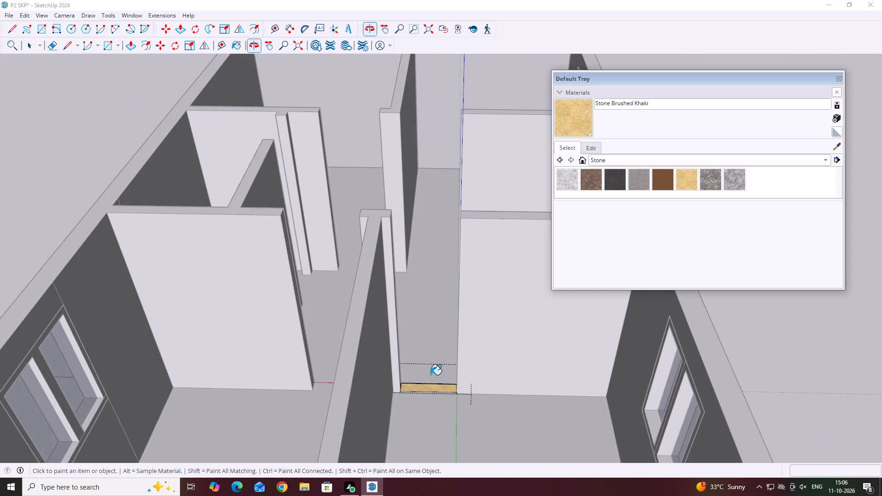
pyautogui.moveTo(433, 420); pyautogui.dragTo(457, 356, button='middle')
pyautogui.moveTo(490, 312); pyautogui.dragTo(468, 374, button='middle')
pyautogui.scroll(6, 447, 392)
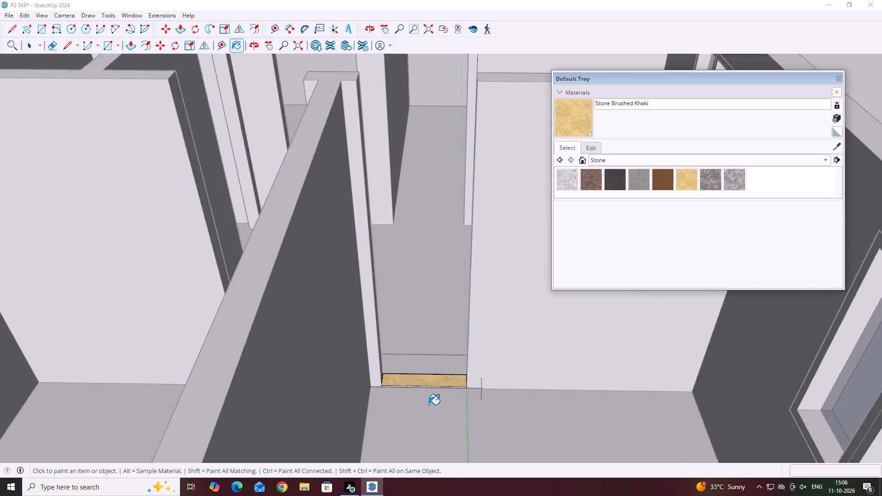
pyautogui.scroll(9, 429, 405)
pyautogui.moveTo(461, 381); pyautogui.dragTo(469, 353, button='middle')
pyautogui.scroll(2, 461, 381)
pyautogui.scroll(4, 477, 345)
pyautogui.moveTo(489, 394); pyautogui.dragTo(506, 361, button='middle')
pyautogui.scroll(3, 506, 364)
pyautogui.click(512, 376)
pyautogui.scroll(-10, 514, 352)
pyautogui.press('Escape')
pyautogui.press('space')
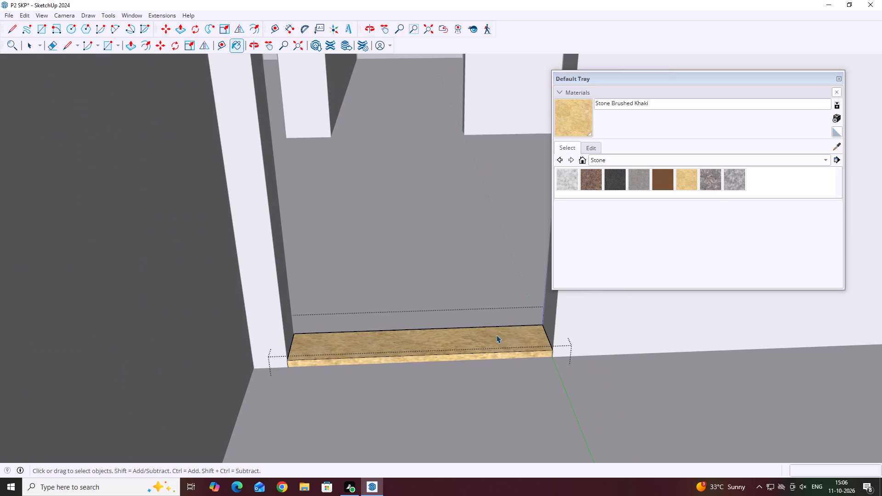
pyautogui.click(841, 78)
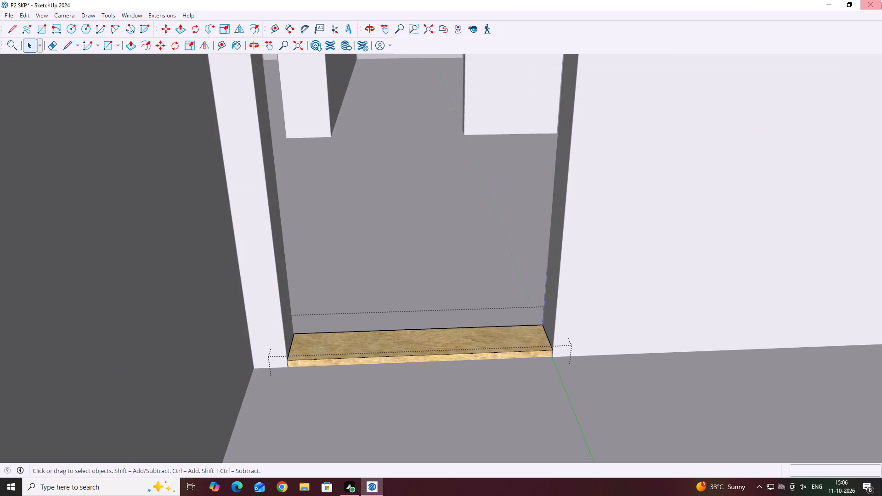
pyautogui.scroll(-20, 441, 166)
pyautogui.scroll(-1, 441, 166)
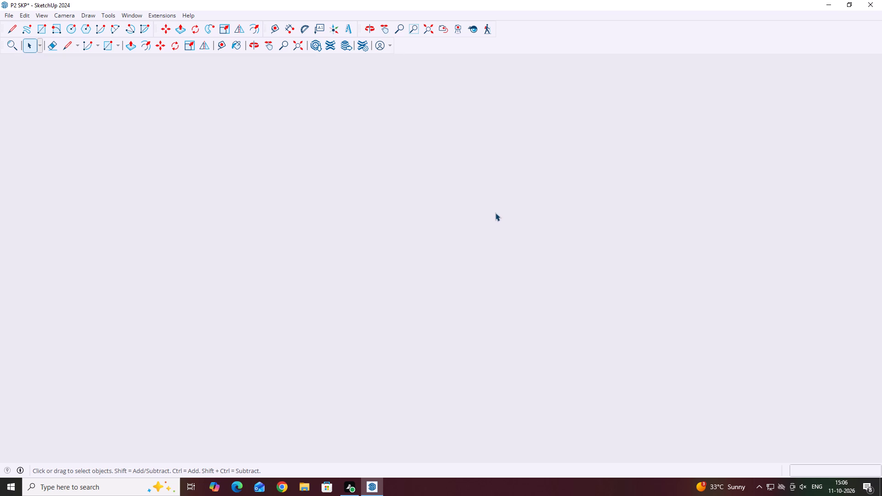
pyautogui.scroll(-20, 495, 213)
pyautogui.scroll(-20, 495, 213)
pyautogui.scroll(-3, 495, 213)
pyautogui.press('Escape')
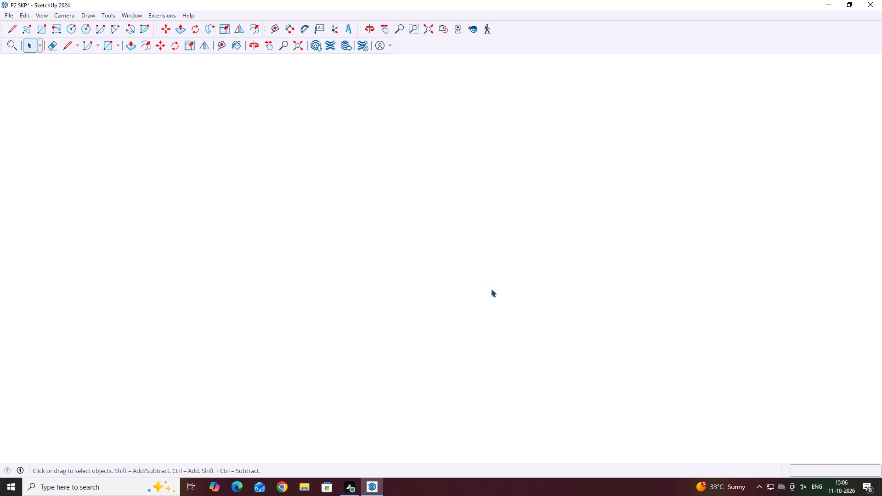
# Examine the whole plan from above to locate the khaki door-gap slab and the remaining door gaps.
pyautogui.scroll(-1, 500, 300)
pyautogui.moveTo(262, 202); pyautogui.dragTo(657, 225, button='middle')
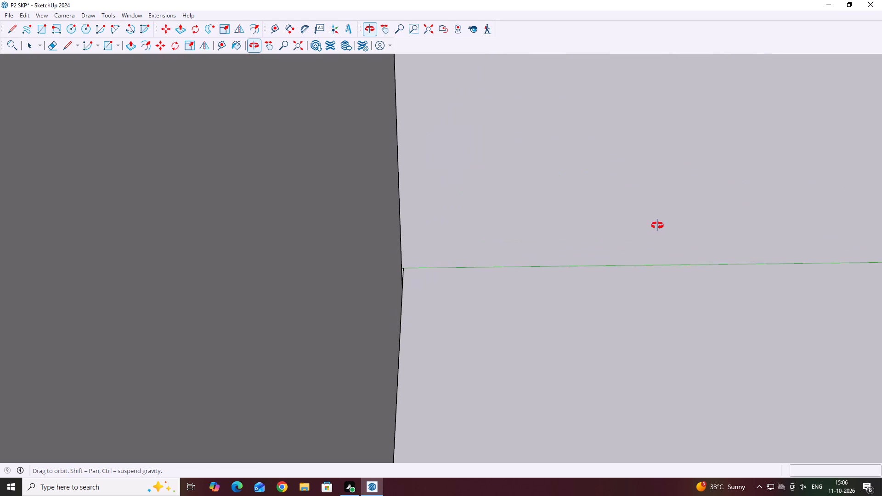
pyautogui.moveTo(657, 225); pyautogui.dragTo(635, 230, button='middle')
pyautogui.moveTo(546, 248); pyautogui.dragTo(125, 148, button='middle')
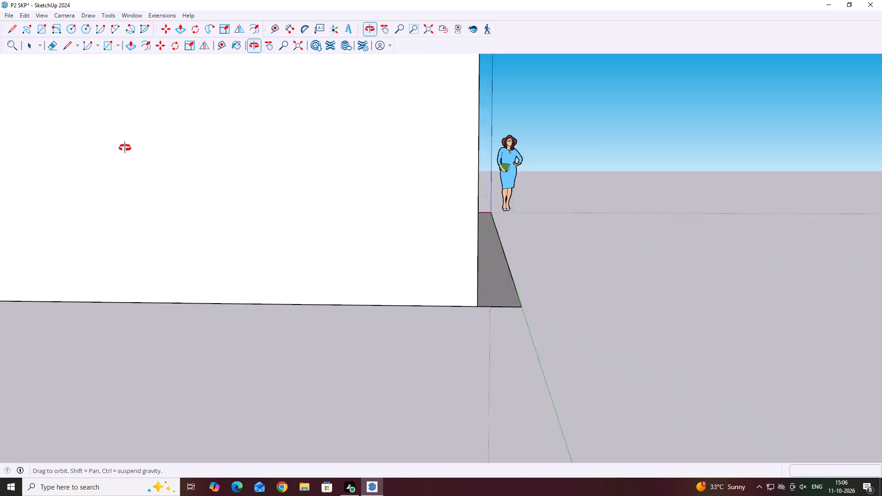
pyautogui.moveTo(125, 148); pyautogui.dragTo(603, 248, button='middle')
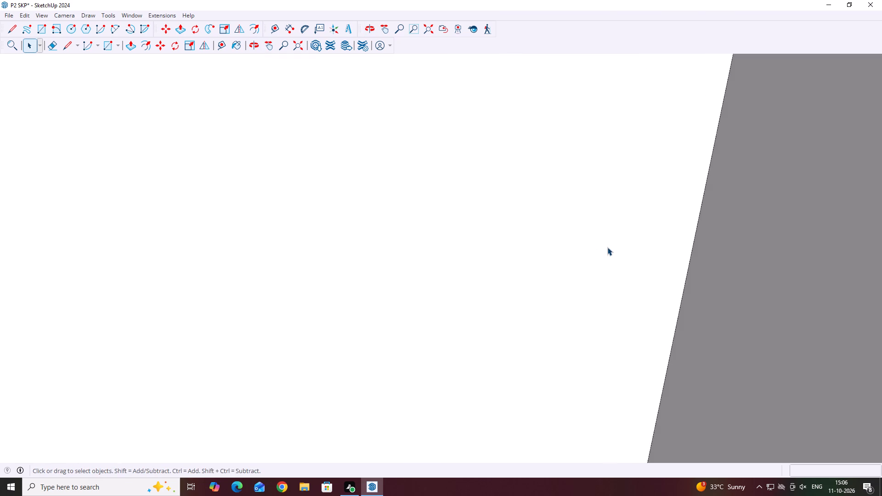
pyautogui.scroll(-3, 800, 324)
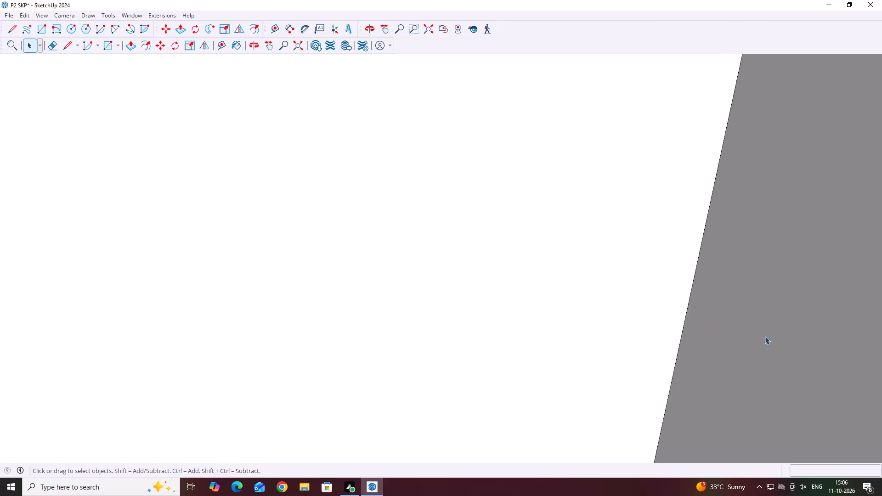
pyautogui.scroll(-2, 765, 336)
pyautogui.scroll(-15, 652, 299)
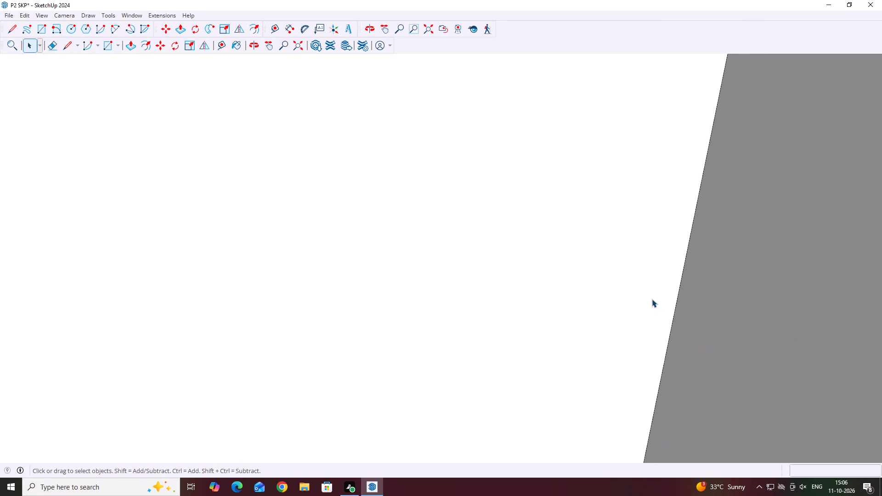
pyautogui.scroll(-14, 652, 299)
pyautogui.moveTo(361, 360); pyautogui.dragTo(587, 414, button='middle')
pyautogui.scroll(-1, 424, 383)
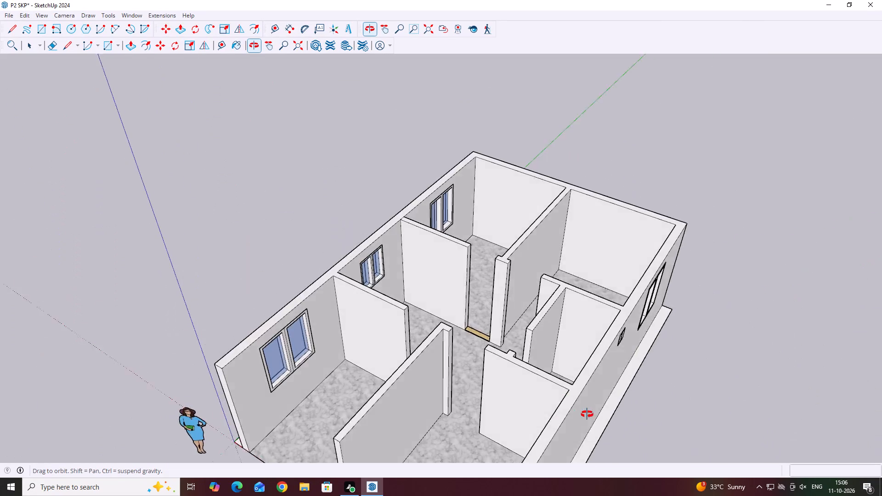
pyautogui.moveTo(587, 414); pyautogui.dragTo(598, 411, button='middle')
pyautogui.moveTo(448, 376); pyautogui.dragTo(544, 428, button='middle')
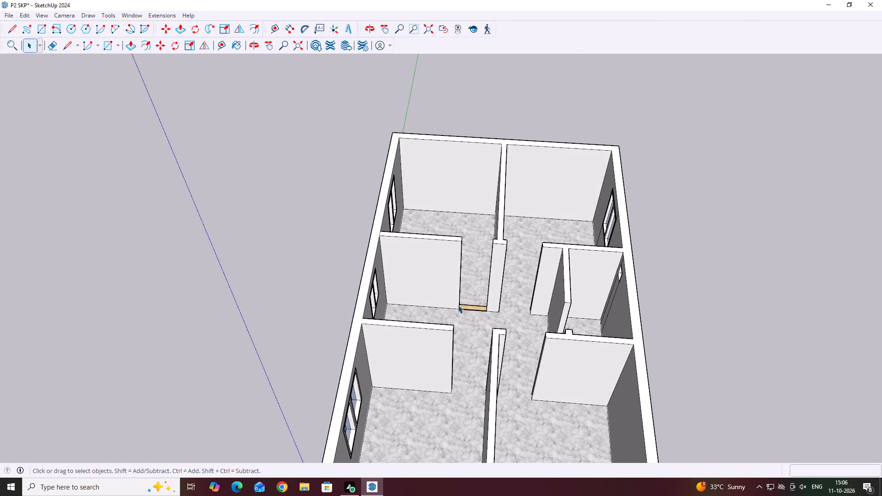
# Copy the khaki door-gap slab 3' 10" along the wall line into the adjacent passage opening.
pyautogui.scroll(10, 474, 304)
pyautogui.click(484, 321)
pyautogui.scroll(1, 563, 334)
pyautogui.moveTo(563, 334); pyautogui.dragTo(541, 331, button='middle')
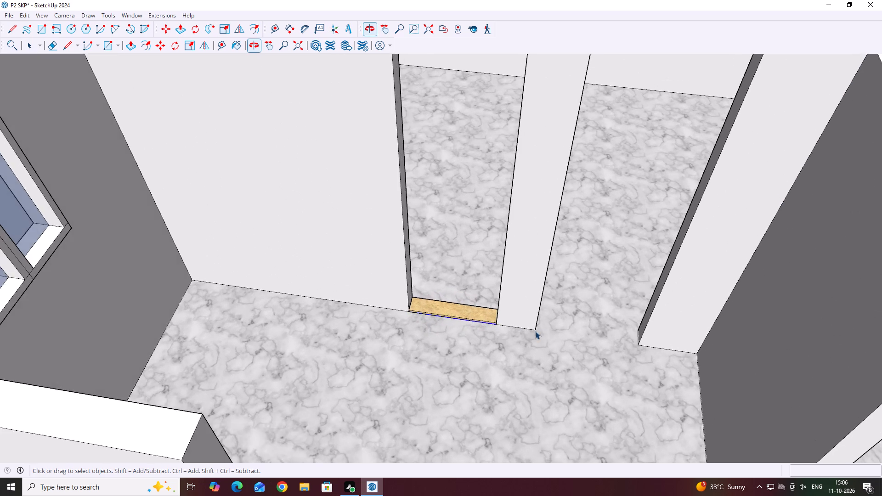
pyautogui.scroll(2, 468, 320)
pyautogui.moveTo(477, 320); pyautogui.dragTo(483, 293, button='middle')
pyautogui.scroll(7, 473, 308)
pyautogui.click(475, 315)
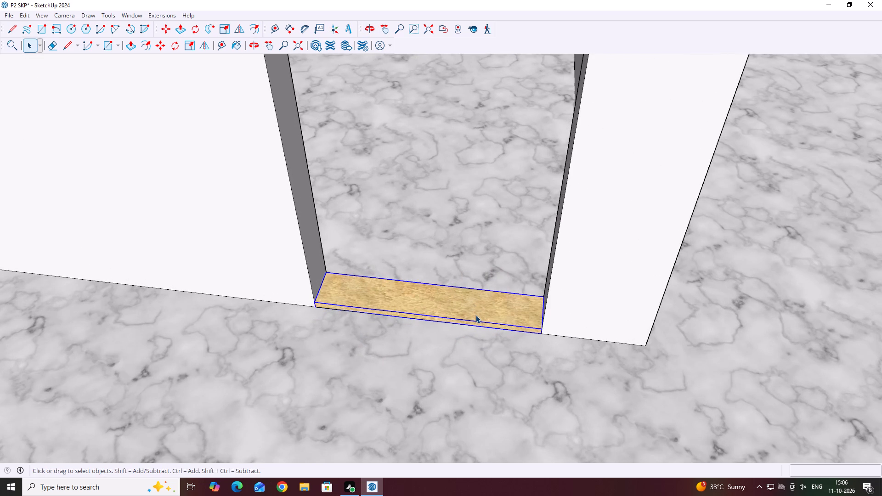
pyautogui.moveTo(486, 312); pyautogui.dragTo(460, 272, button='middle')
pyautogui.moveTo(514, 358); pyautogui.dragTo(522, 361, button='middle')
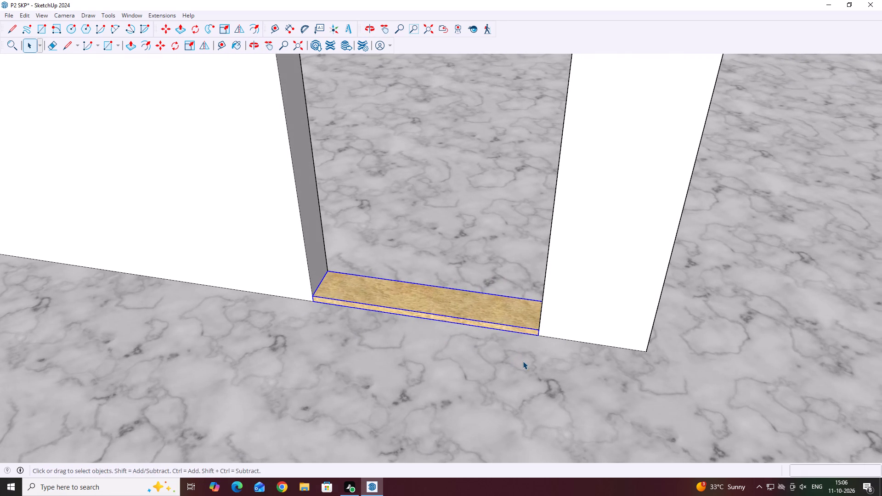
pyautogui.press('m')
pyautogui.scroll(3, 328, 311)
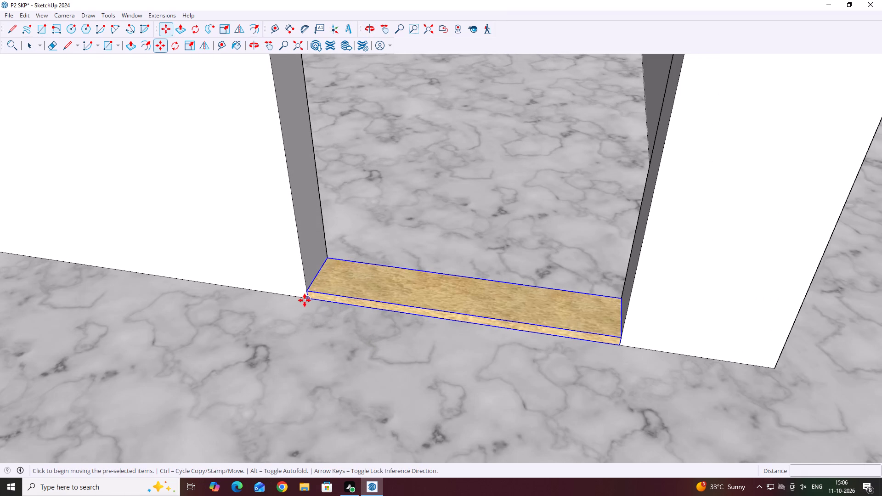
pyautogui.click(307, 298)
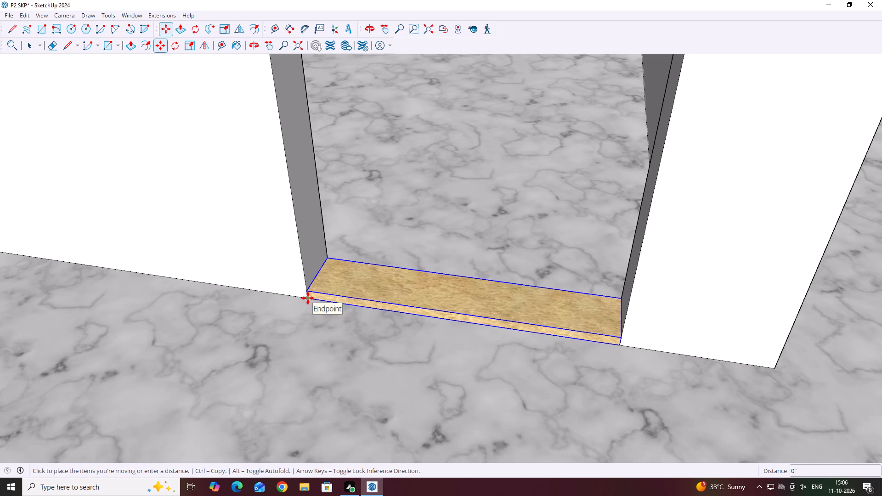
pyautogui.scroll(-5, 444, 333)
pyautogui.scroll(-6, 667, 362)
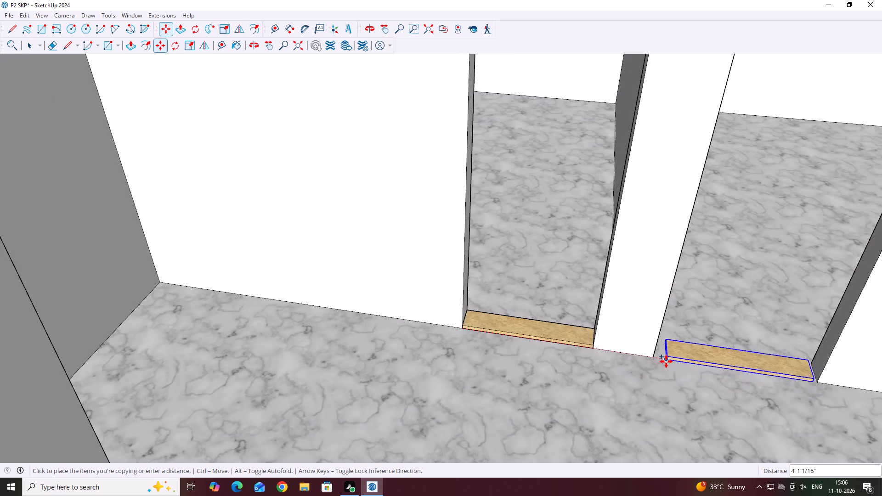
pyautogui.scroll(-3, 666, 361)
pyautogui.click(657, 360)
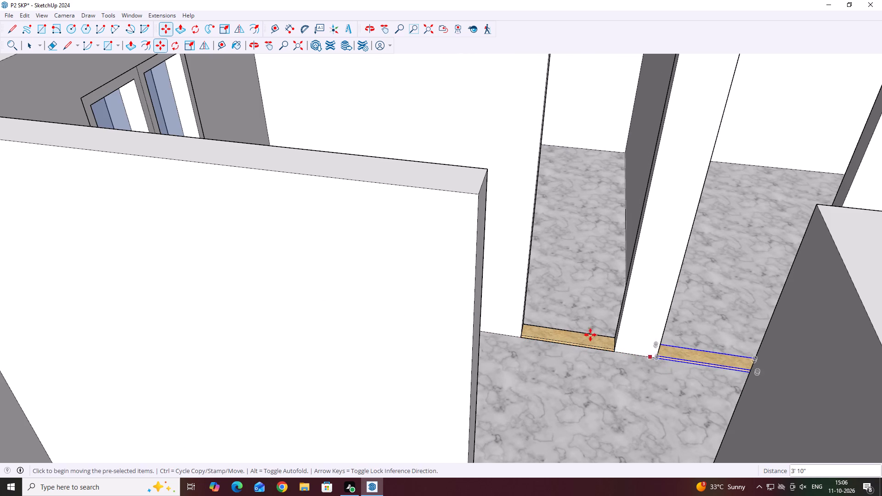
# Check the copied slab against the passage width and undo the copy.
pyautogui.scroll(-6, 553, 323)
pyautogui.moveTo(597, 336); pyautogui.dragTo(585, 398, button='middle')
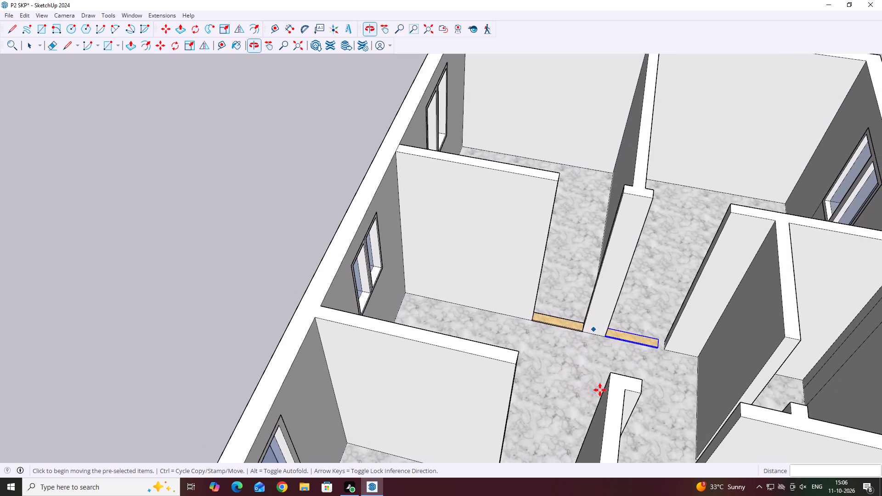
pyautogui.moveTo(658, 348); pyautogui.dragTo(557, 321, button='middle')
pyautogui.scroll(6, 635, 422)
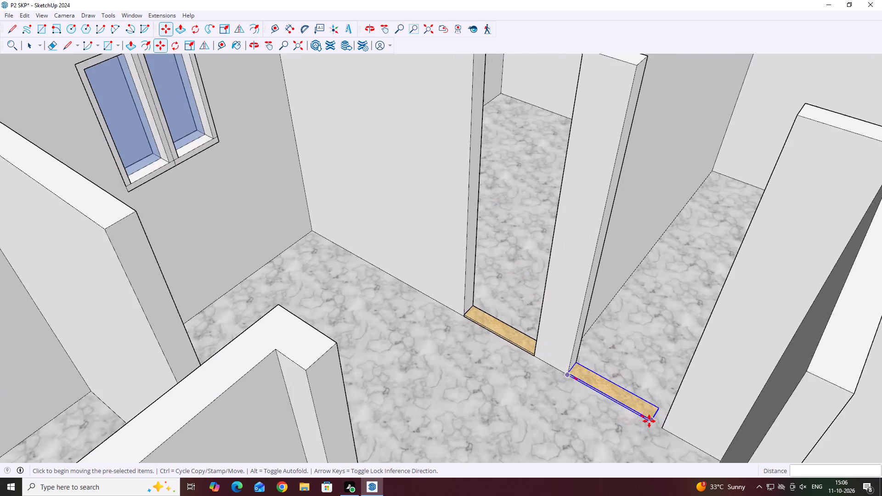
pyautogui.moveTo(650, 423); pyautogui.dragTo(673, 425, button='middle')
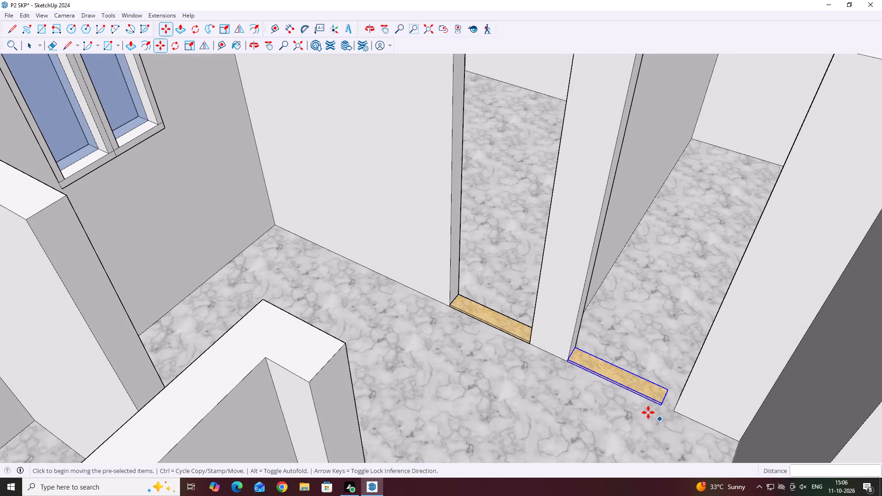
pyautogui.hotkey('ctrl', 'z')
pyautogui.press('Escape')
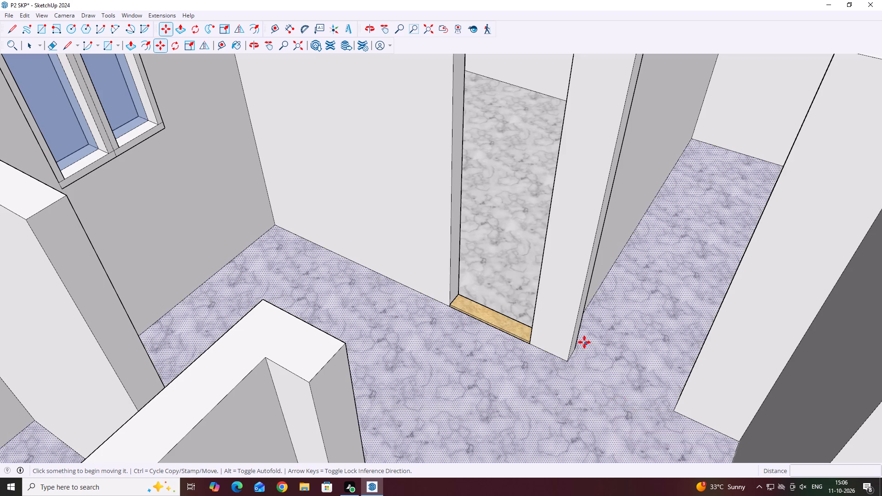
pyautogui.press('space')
# Draw an upright 3' by 6' door rectangle across the opening, starting from the midpoint of the khaki slab's short top edge.
pyautogui.moveTo(492, 341); pyautogui.dragTo(589, 368, button='middle')
pyautogui.scroll(-1, 589, 368)
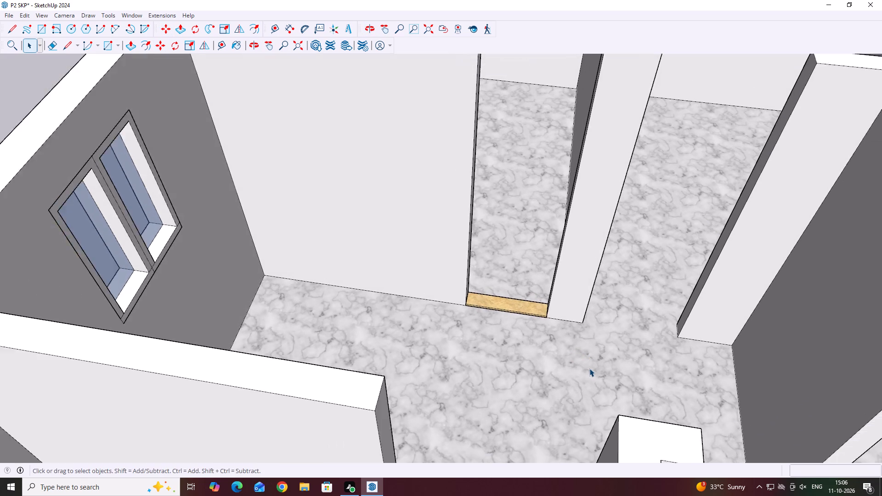
pyautogui.scroll(-3, 589, 368)
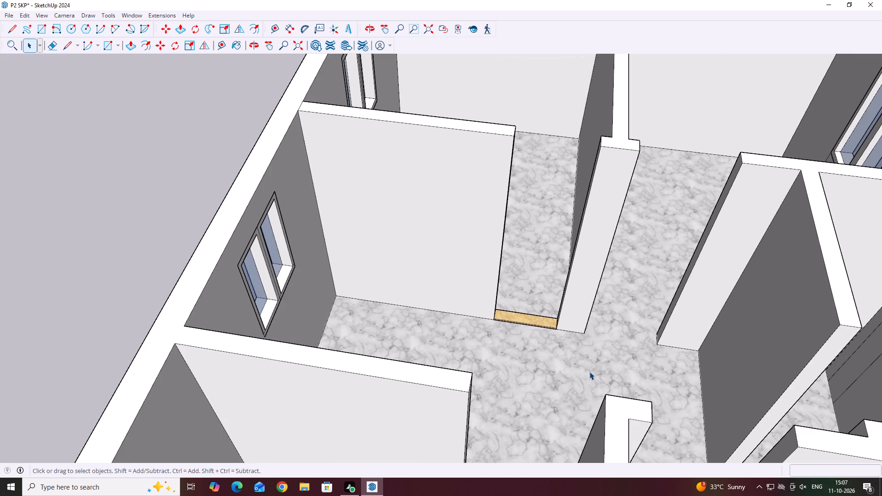
pyautogui.scroll(-6, 589, 372)
pyautogui.click(295, 217)
pyautogui.moveTo(558, 361); pyautogui.dragTo(554, 324, button='middle')
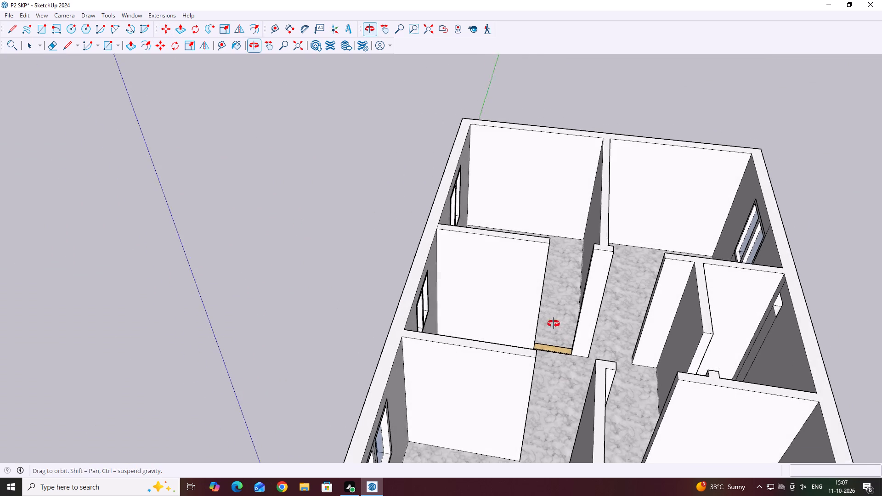
pyautogui.moveTo(554, 324); pyautogui.dragTo(556, 314, button='middle')
pyautogui.press('r')
pyautogui.scroll(3, 549, 350)
pyautogui.moveTo(558, 337); pyautogui.dragTo(512, 334, button='middle')
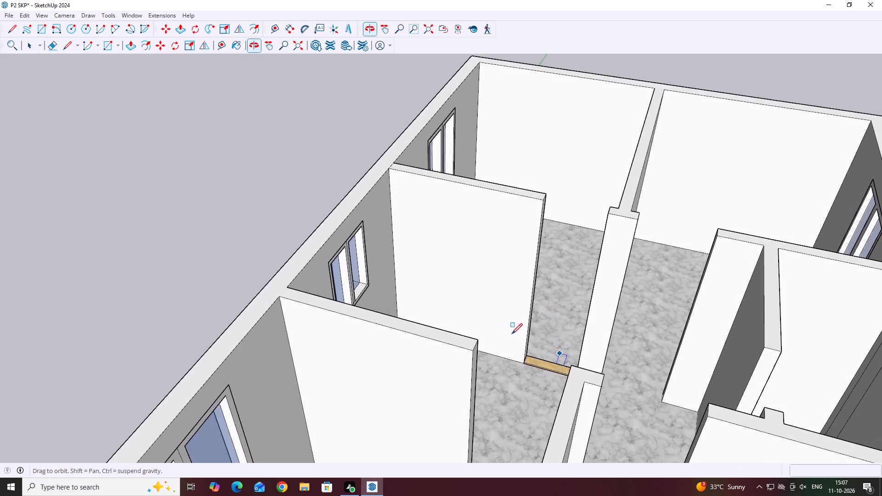
pyautogui.scroll(14, 528, 347)
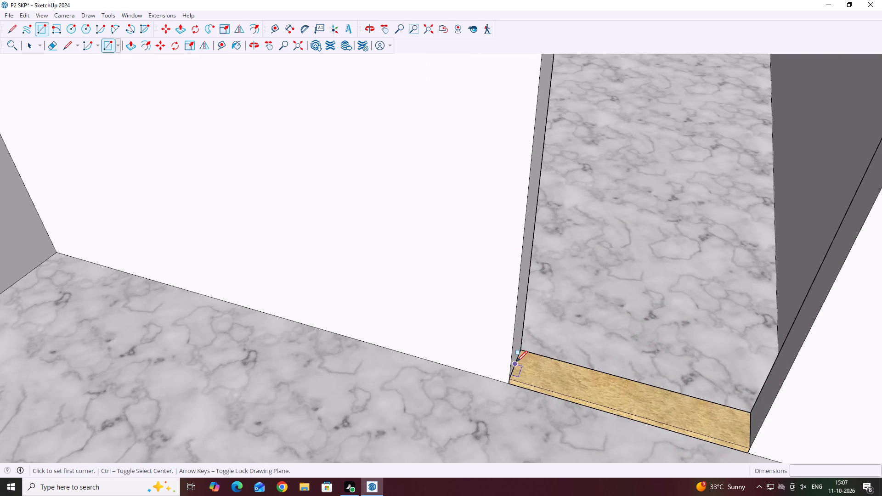
pyautogui.click(517, 363)
pyautogui.scroll(-3, 619, 378)
pyautogui.scroll(-10, 685, 390)
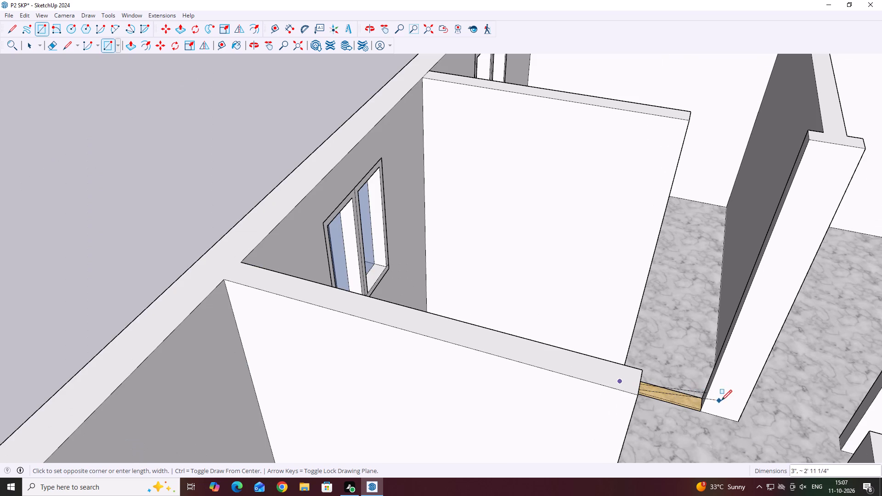
pyautogui.press('Right')
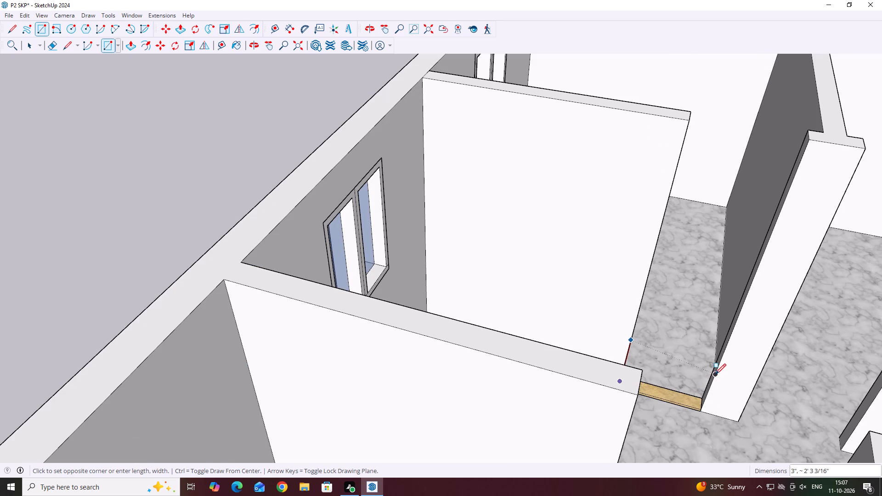
pyautogui.press('Up')
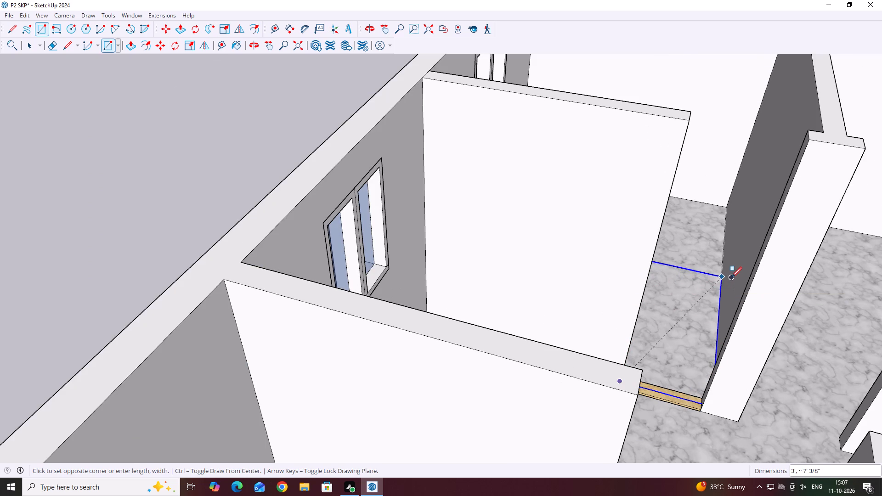
pyautogui.press('Left')
pyautogui.scroll(2, 751, 265)
pyautogui.moveTo(755, 260); pyautogui.dragTo(762, 229, button='middle')
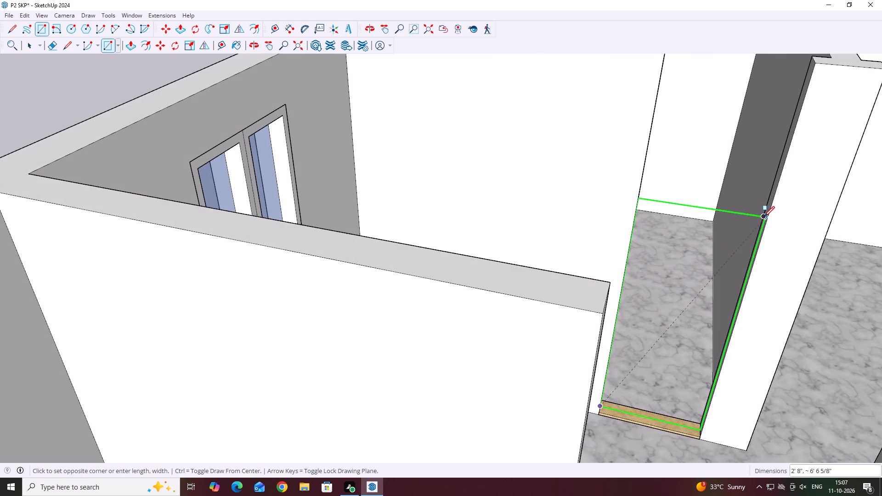
pyautogui.moveTo(788, 182); pyautogui.dragTo(776, 165, button='middle')
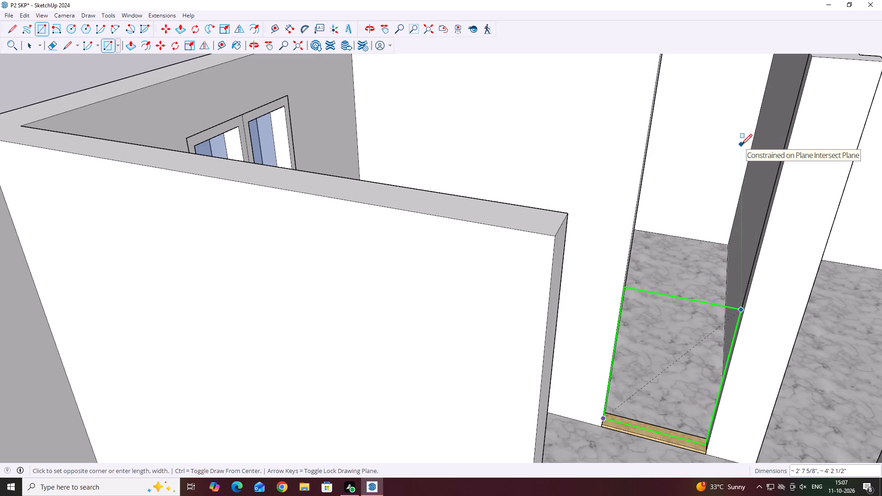
pyautogui.press('3')
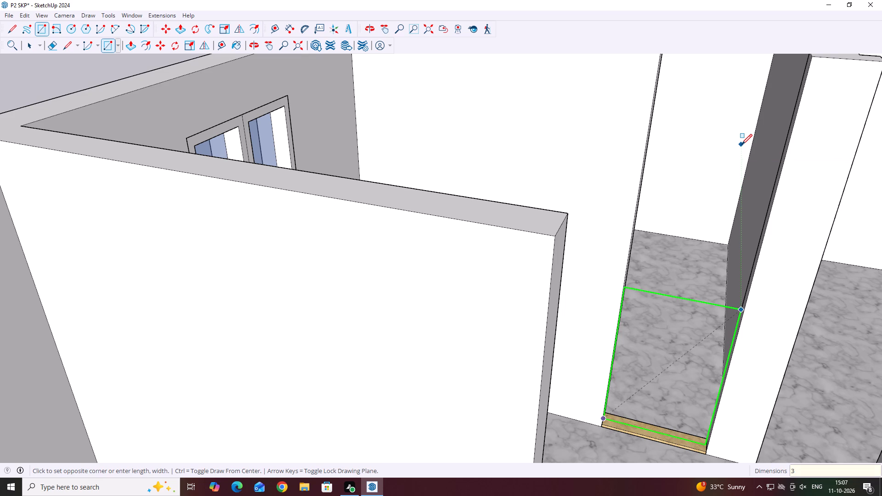
pyautogui.press("'")
pyautogui.press(',')
pyautogui.write("6'")
pyautogui.press('Return')
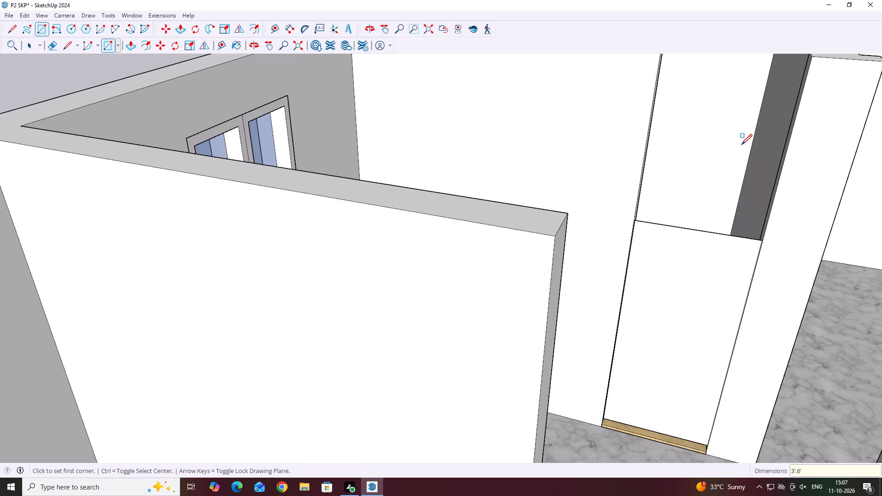
# Select the whole 3' by 6' door rectangle above the khaki slab and make it a group.
pyautogui.moveTo(641, 288); pyautogui.dragTo(614, 196, button='middle')
pyautogui.scroll(-4, 631, 182)
pyautogui.scroll(-5, 648, 219)
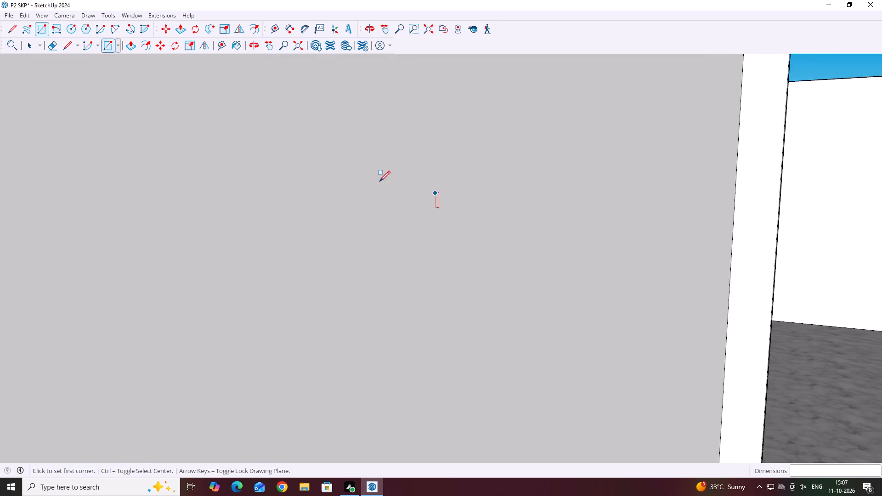
pyautogui.moveTo(334, 184); pyautogui.dragTo(453, 279, button='middle')
pyautogui.press('space')
pyautogui.scroll(-20, 524, 261)
pyautogui.scroll(-6, 524, 261)
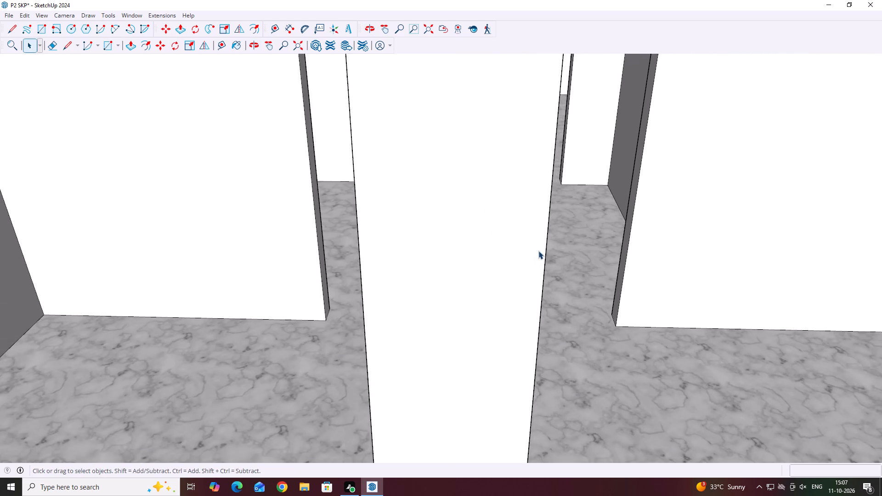
pyautogui.scroll(-3, 538, 251)
pyautogui.scroll(-1, 313, 225)
pyautogui.moveTo(349, 247); pyautogui.dragTo(431, 308, button='middle')
pyautogui.scroll(-5, 441, 295)
pyautogui.moveTo(496, 235); pyautogui.dragTo(423, 296, button='middle')
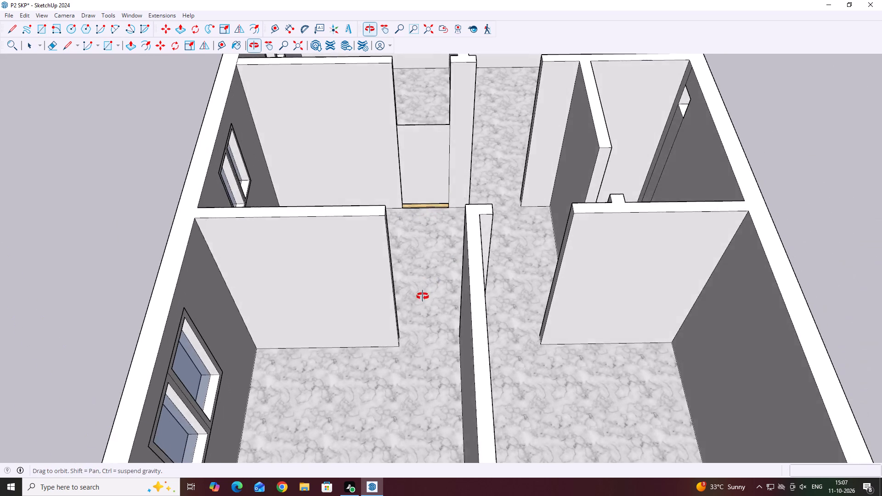
pyautogui.moveTo(423, 296); pyautogui.dragTo(418, 302, button='middle')
pyautogui.scroll(3, 442, 196)
pyautogui.moveTo(442, 180); pyautogui.dragTo(399, 176, button='middle')
pyautogui.scroll(3, 432, 171)
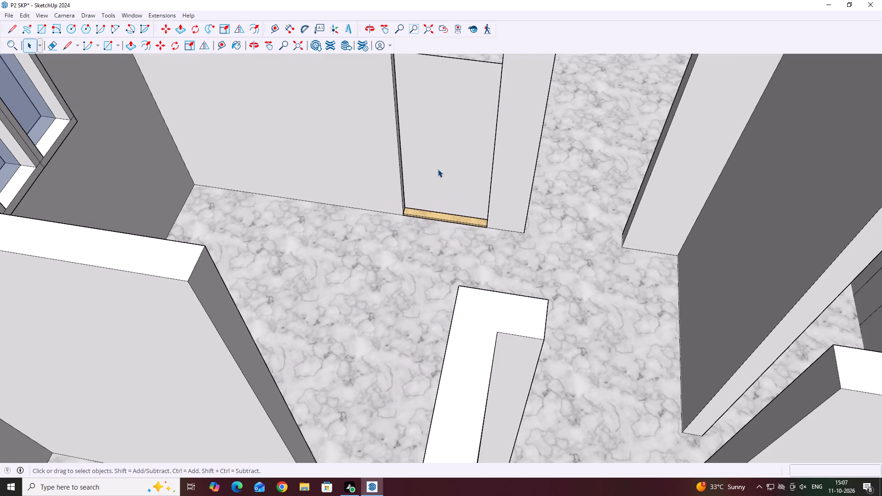
pyautogui.tripleClick(438, 169)
pyautogui.moveTo(452, 201); pyautogui.dragTo(474, 211, button='middle')
pyautogui.rightClick(468, 197)
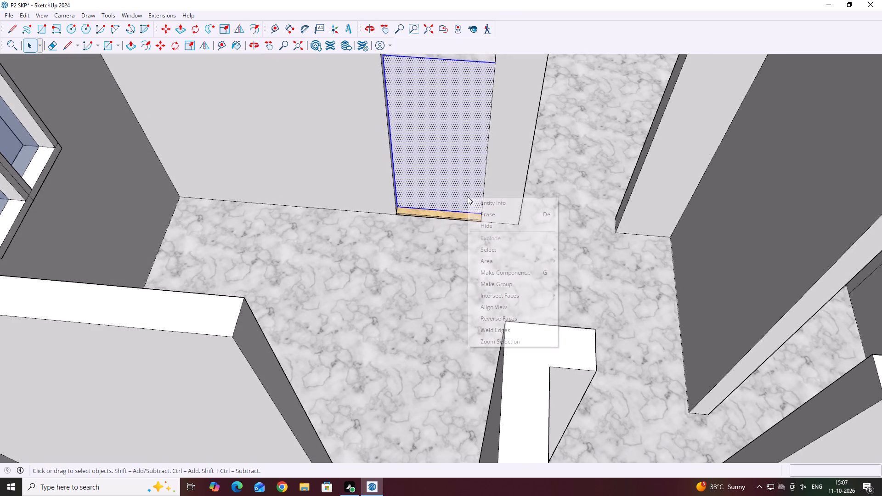
pyautogui.click(498, 286)
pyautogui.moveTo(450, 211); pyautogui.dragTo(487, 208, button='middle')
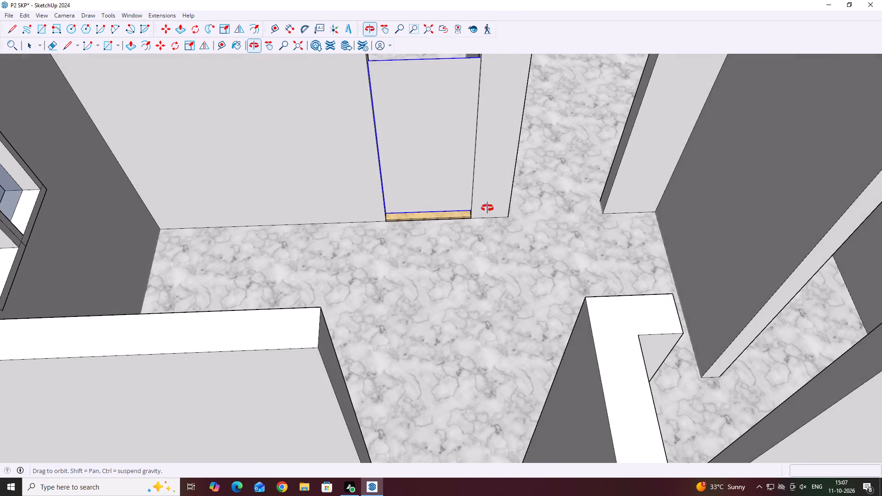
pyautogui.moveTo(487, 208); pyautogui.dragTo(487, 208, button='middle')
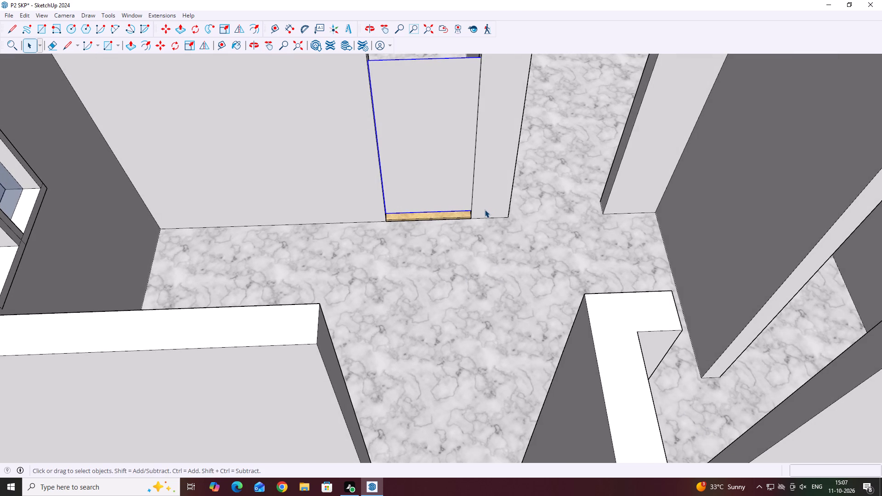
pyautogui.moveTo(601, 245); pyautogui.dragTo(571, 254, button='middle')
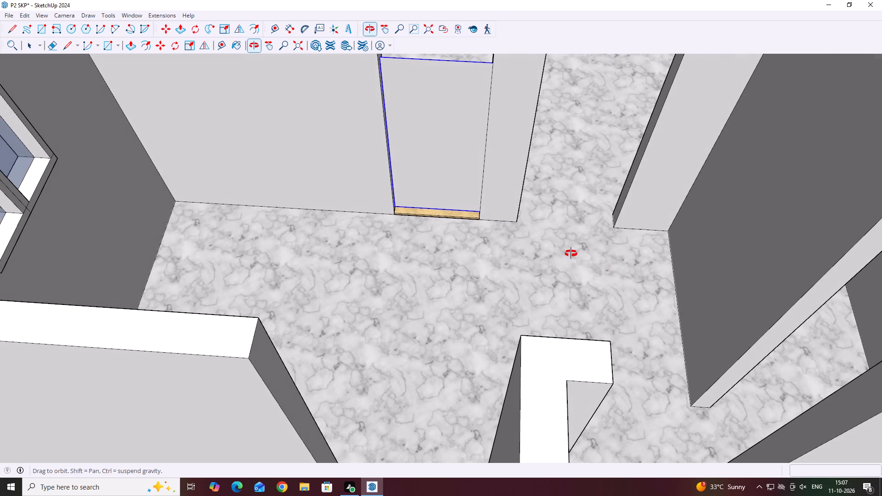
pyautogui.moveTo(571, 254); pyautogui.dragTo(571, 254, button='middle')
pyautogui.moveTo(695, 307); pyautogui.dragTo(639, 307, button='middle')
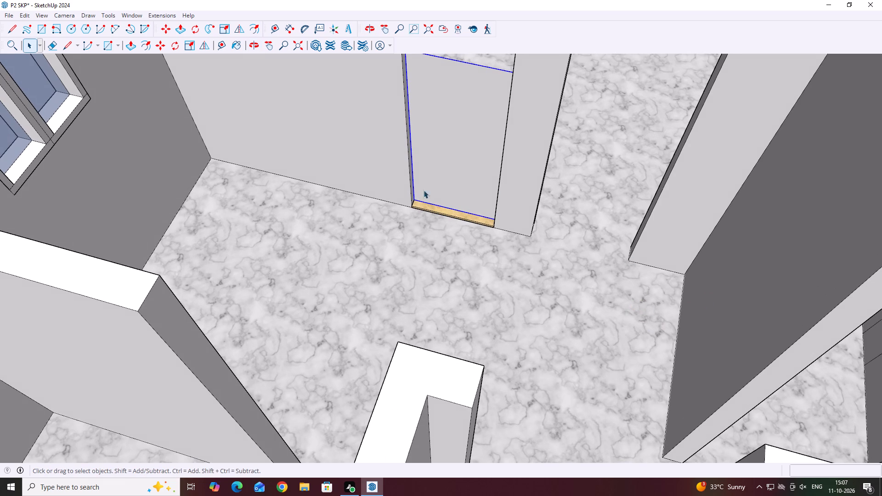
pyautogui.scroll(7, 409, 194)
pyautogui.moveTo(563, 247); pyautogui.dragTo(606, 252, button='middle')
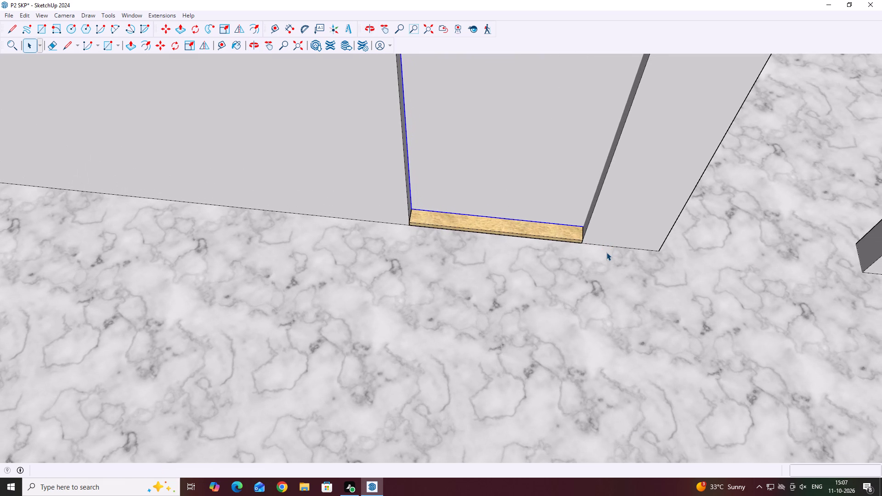
# Open the door rectangle's group and move its face about 13' 11" out of the khaki slab's opening, toward the far room's back wall.
pyautogui.moveTo(594, 257); pyautogui.dragTo(583, 277, button='middle')
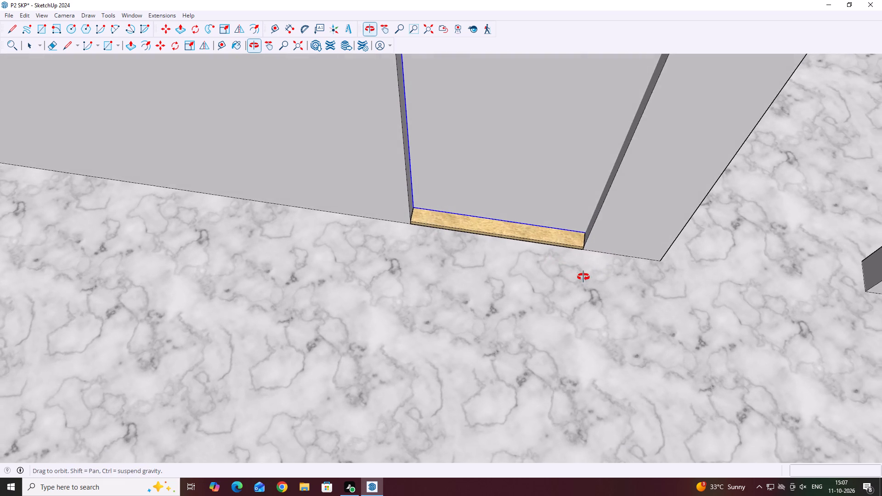
pyautogui.moveTo(583, 277); pyautogui.dragTo(580, 306, button='middle')
pyautogui.scroll(-3, 580, 306)
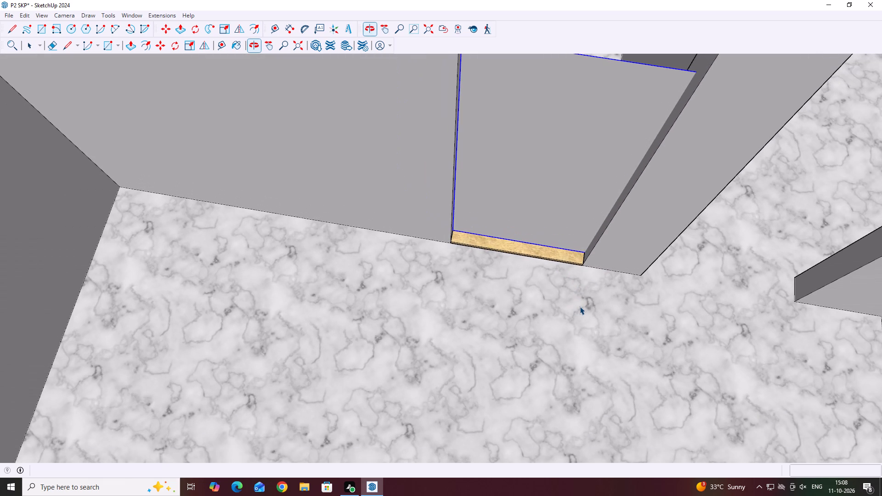
pyautogui.scroll(-3, 611, 259)
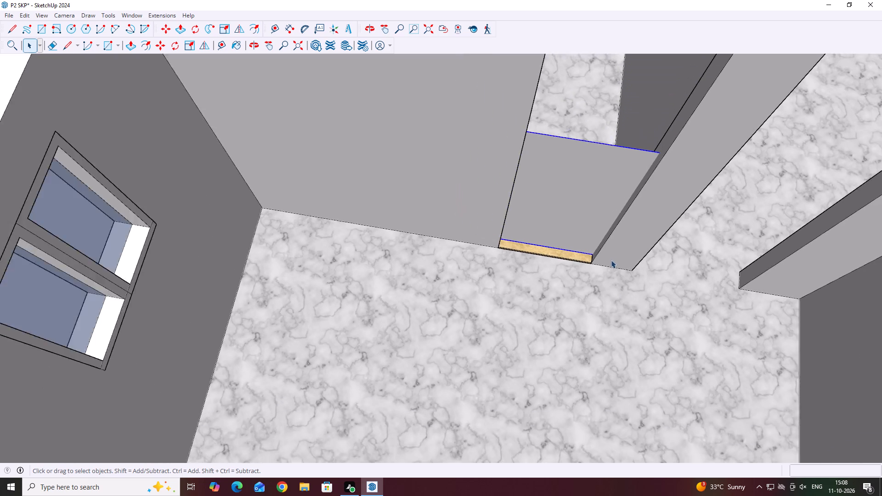
pyautogui.scroll(-2, 611, 260)
pyautogui.scroll(4, 571, 181)
pyautogui.moveTo(582, 219); pyautogui.dragTo(580, 207, button='middle')
pyautogui.scroll(3, 639, 195)
pyautogui.moveTo(645, 208); pyautogui.dragTo(619, 190, button='middle')
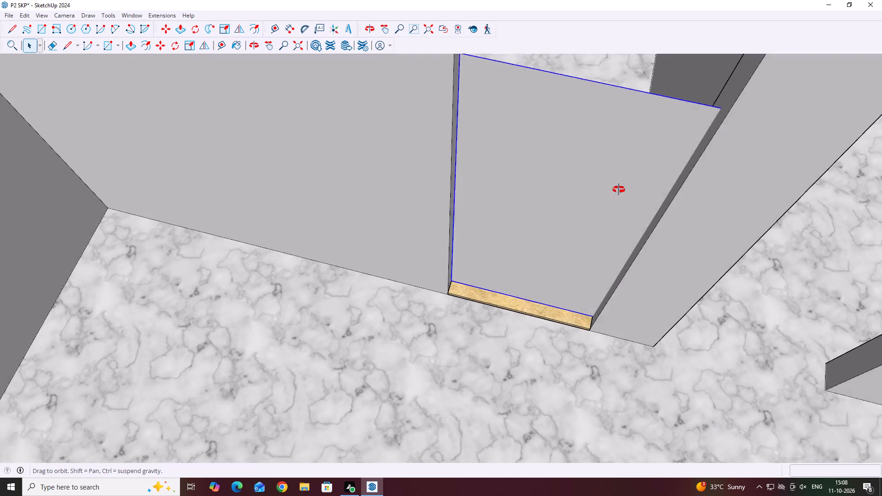
pyautogui.moveTo(619, 190); pyautogui.dragTo(591, 177, button='middle')
pyautogui.doubleClick(633, 198)
pyautogui.moveTo(634, 199); pyautogui.dragTo(678, 208, button='middle')
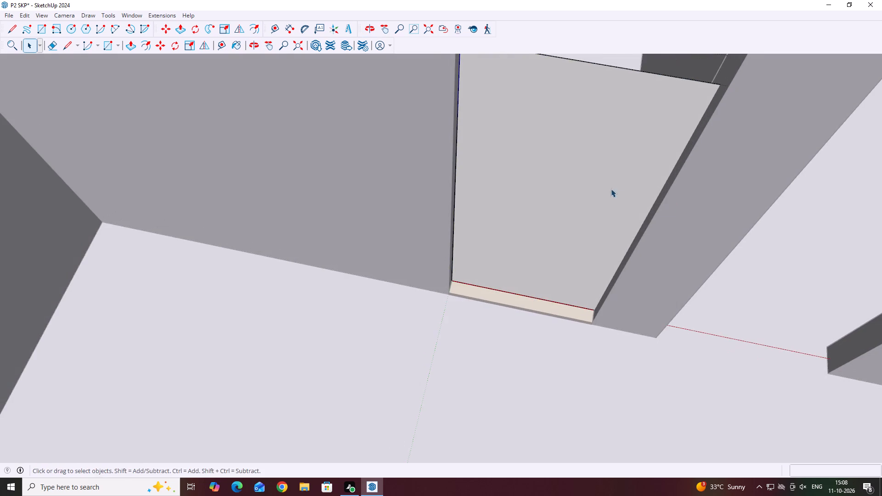
pyautogui.moveTo(650, 206); pyautogui.dragTo(672, 224, button='middle')
pyautogui.scroll(-4, 672, 224)
pyautogui.moveTo(619, 236); pyautogui.dragTo(638, 210, button='middle')
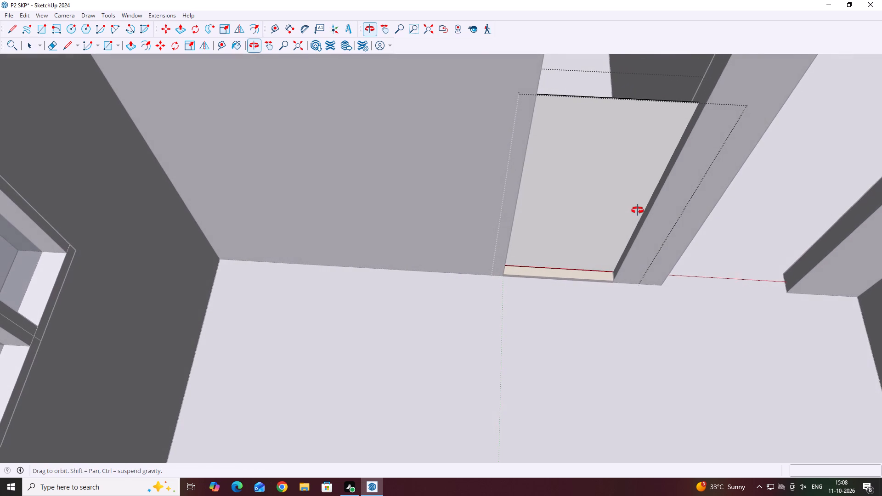
pyautogui.moveTo(638, 210); pyautogui.dragTo(638, 210, button='middle')
pyautogui.press('m')
pyautogui.click(625, 218)
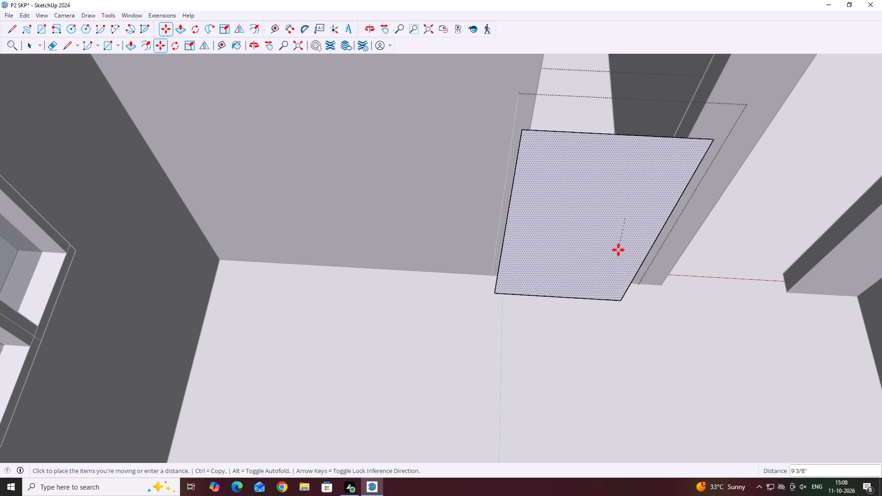
pyautogui.scroll(-2, 614, 269)
pyautogui.moveTo(624, 323); pyautogui.dragTo(633, 214, button='middle')
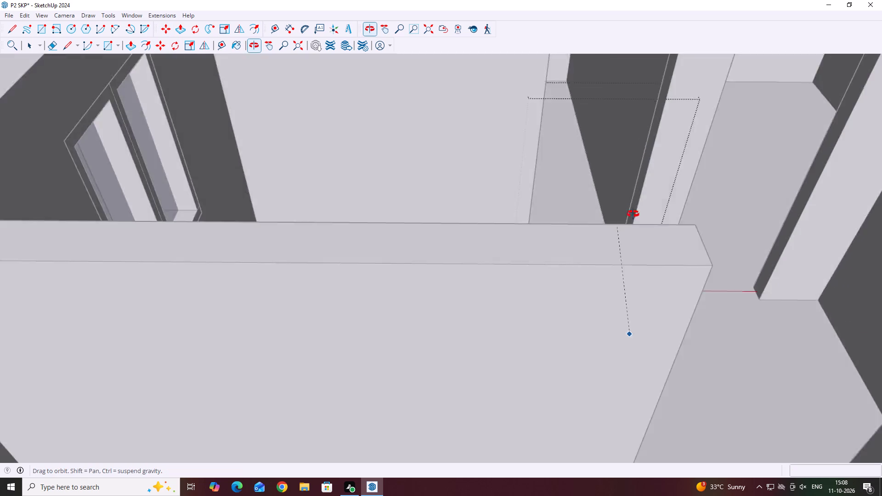
pyautogui.moveTo(633, 214); pyautogui.dragTo(624, 180, button='middle')
pyautogui.scroll(-3, 633, 235)
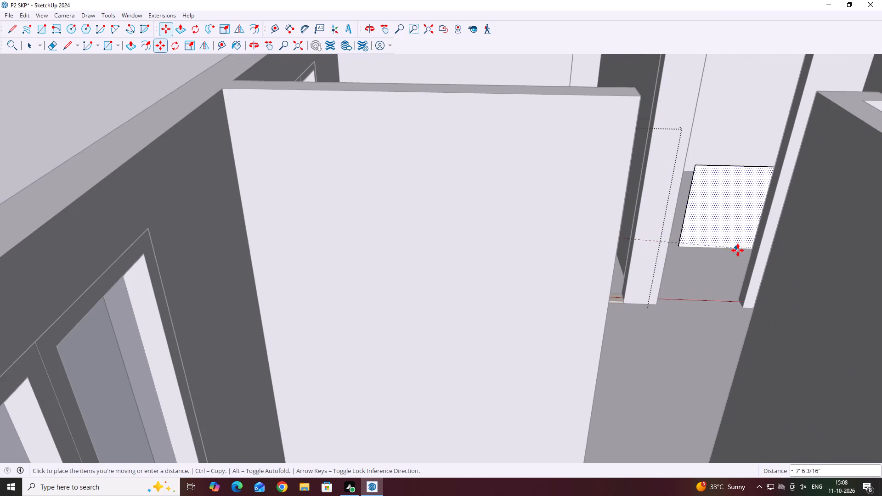
pyautogui.moveTo(726, 304); pyautogui.dragTo(707, 312, button='middle')
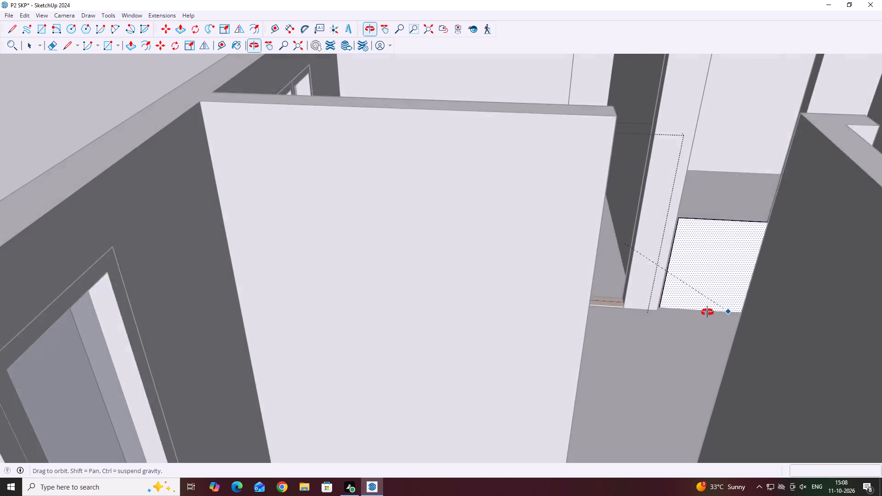
pyautogui.moveTo(707, 312); pyautogui.dragTo(671, 316, button='middle')
pyautogui.scroll(-5, 629, 236)
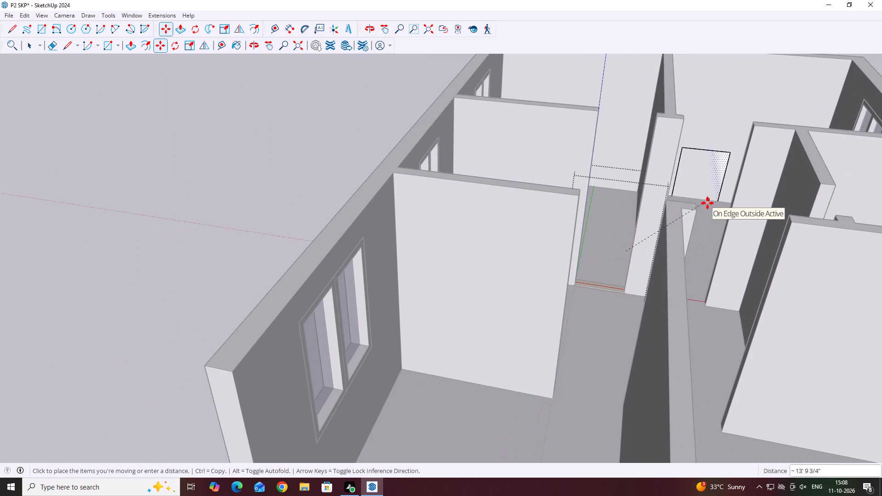
pyautogui.click(729, 134)
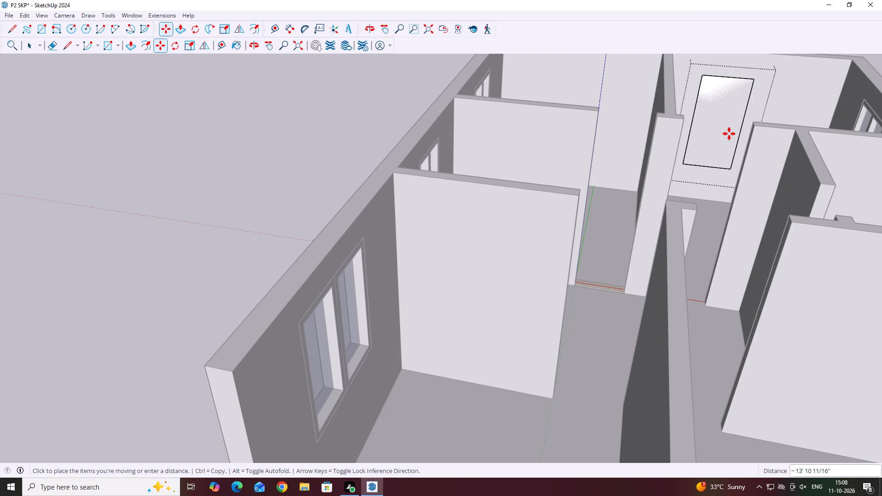
pyautogui.press('space')
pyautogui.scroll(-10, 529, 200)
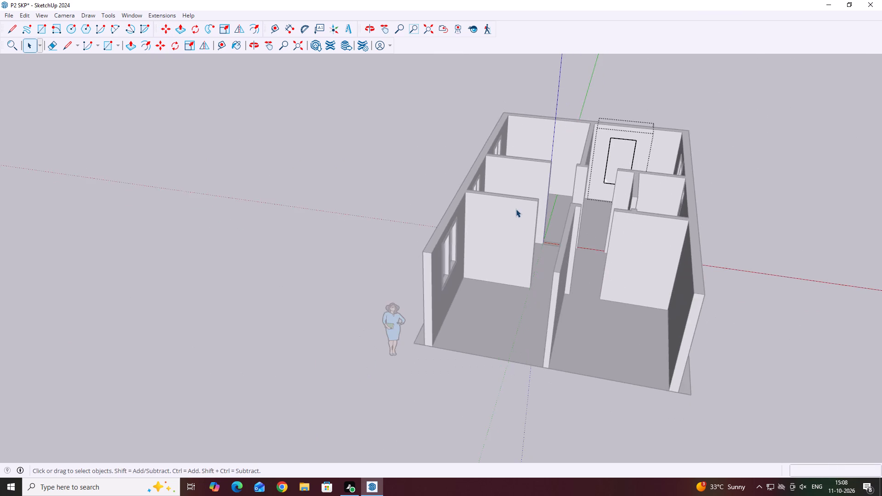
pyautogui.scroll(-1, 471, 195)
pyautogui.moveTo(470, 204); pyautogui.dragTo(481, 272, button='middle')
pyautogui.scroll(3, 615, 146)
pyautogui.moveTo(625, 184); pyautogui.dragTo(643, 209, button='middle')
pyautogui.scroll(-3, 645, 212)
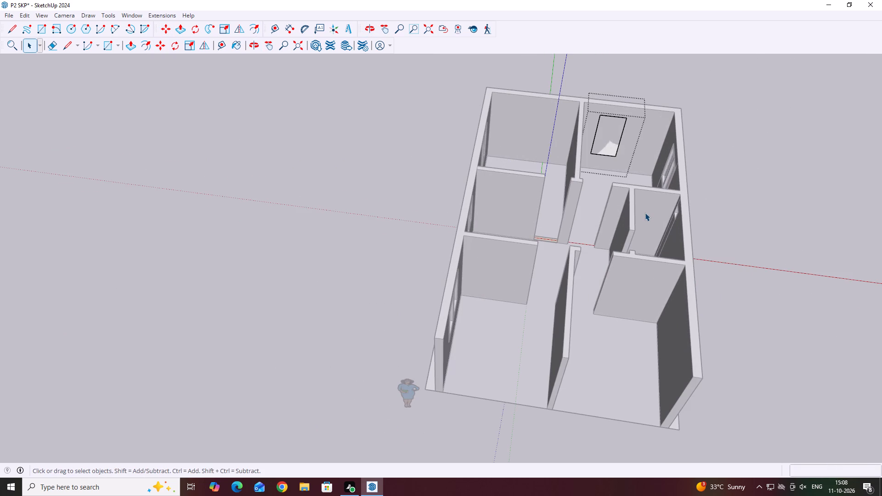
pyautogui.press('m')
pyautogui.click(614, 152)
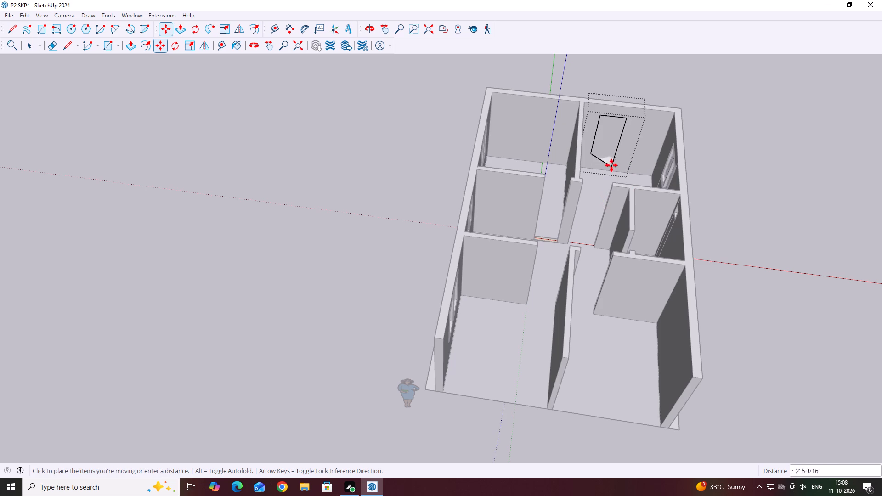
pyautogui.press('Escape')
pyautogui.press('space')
# Close the door group and move it about 10' 11" into the adjacent passage opening, placing its lower corner at the wall's base corner.
pyautogui.click(742, 175)
pyautogui.click(620, 137)
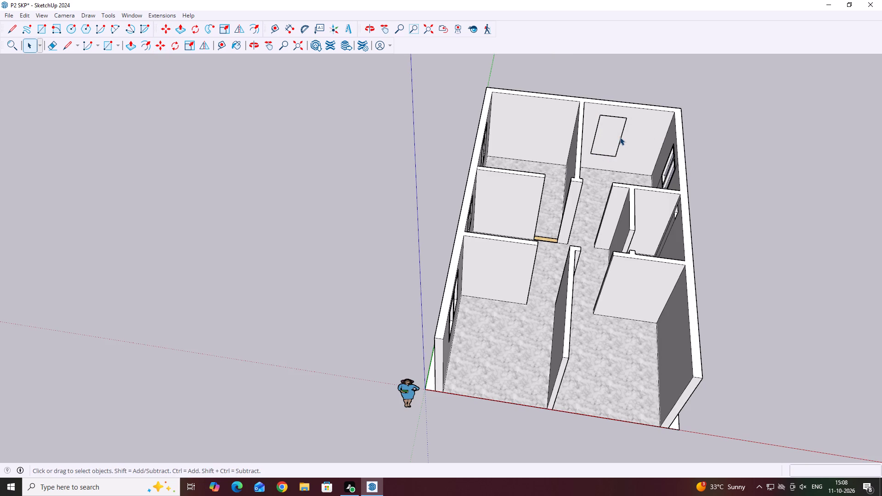
pyautogui.press('m')
pyautogui.click(611, 136)
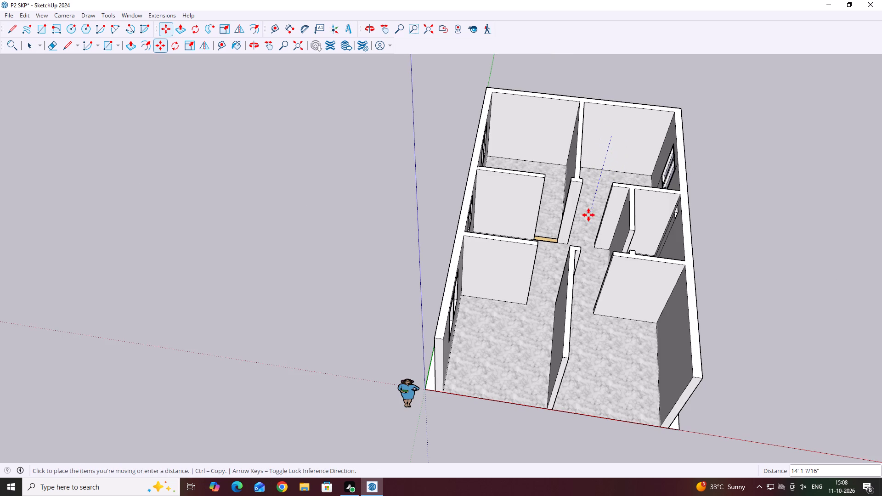
pyautogui.click(612, 149)
pyautogui.scroll(3, 607, 170)
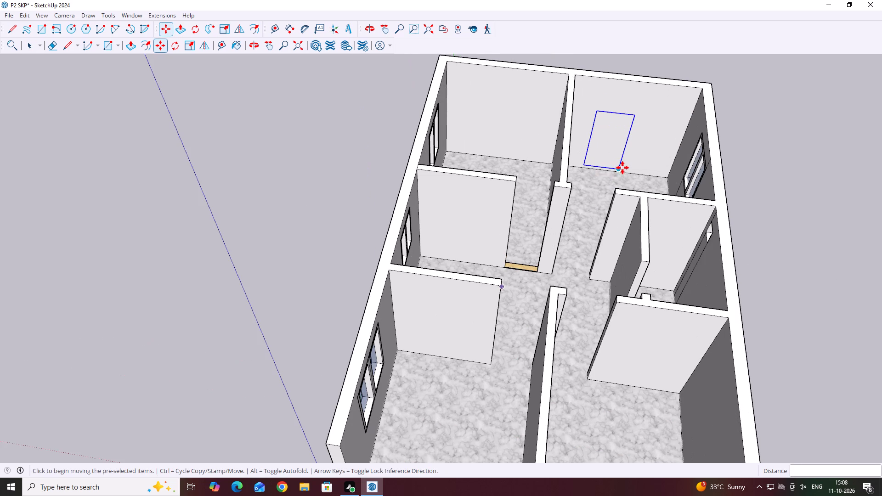
pyautogui.click(619, 168)
pyautogui.scroll(4, 587, 279)
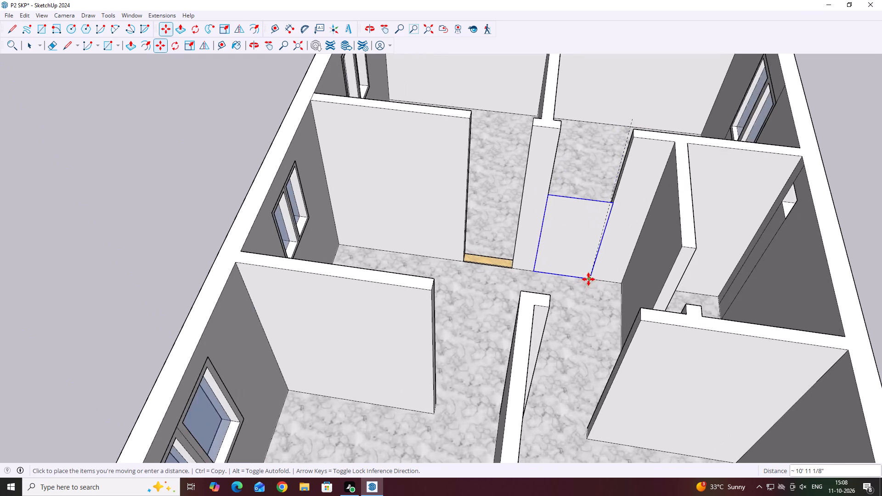
pyautogui.scroll(2, 588, 279)
pyautogui.moveTo(590, 275); pyautogui.dragTo(590, 248, button='middle')
pyautogui.scroll(3, 595, 274)
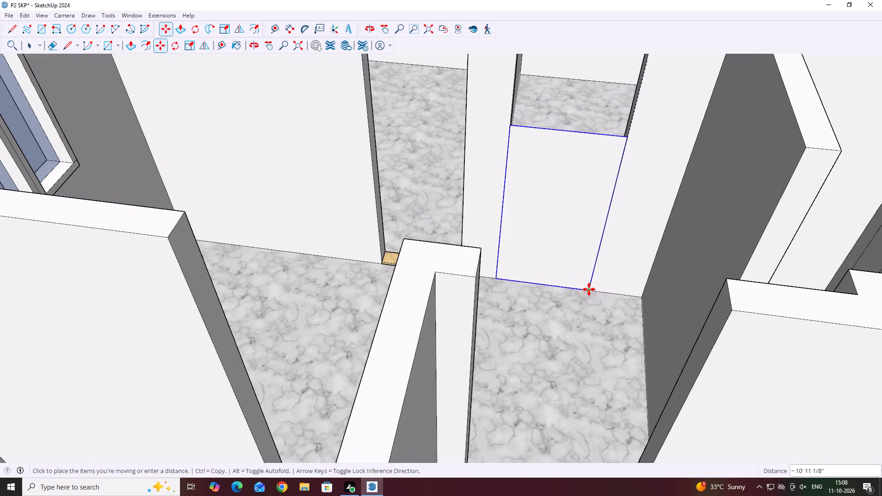
pyautogui.click(589, 289)
pyautogui.press('space')
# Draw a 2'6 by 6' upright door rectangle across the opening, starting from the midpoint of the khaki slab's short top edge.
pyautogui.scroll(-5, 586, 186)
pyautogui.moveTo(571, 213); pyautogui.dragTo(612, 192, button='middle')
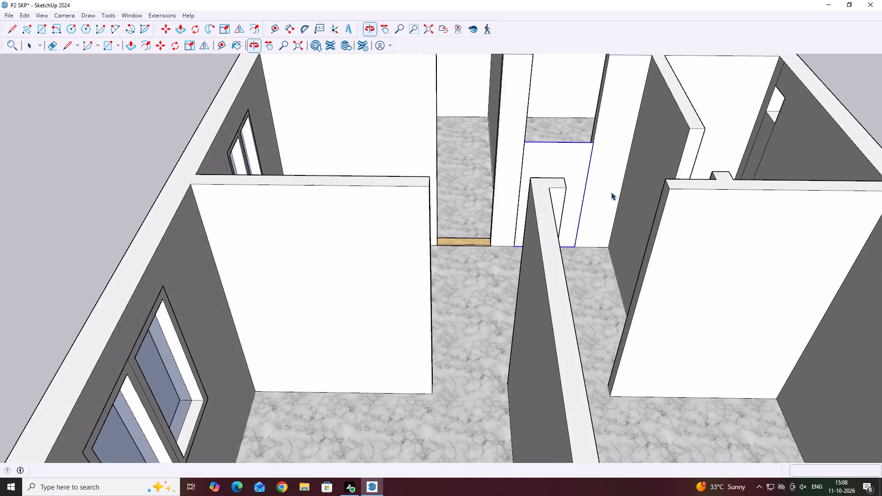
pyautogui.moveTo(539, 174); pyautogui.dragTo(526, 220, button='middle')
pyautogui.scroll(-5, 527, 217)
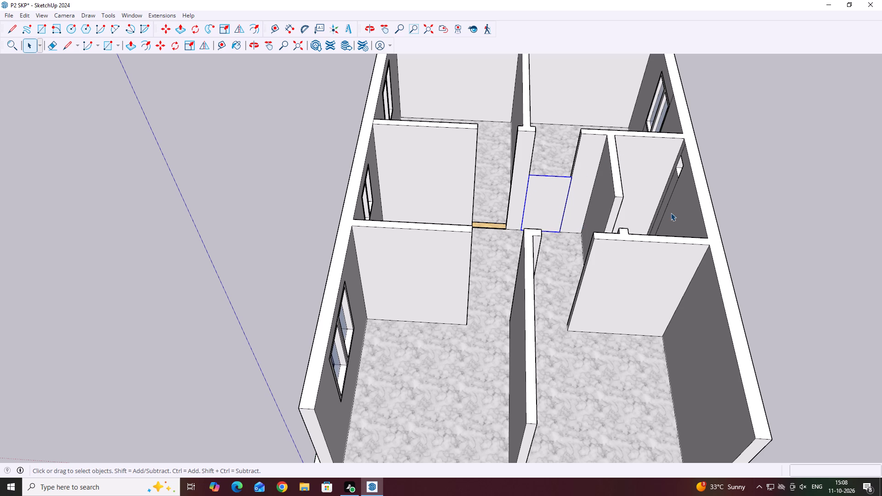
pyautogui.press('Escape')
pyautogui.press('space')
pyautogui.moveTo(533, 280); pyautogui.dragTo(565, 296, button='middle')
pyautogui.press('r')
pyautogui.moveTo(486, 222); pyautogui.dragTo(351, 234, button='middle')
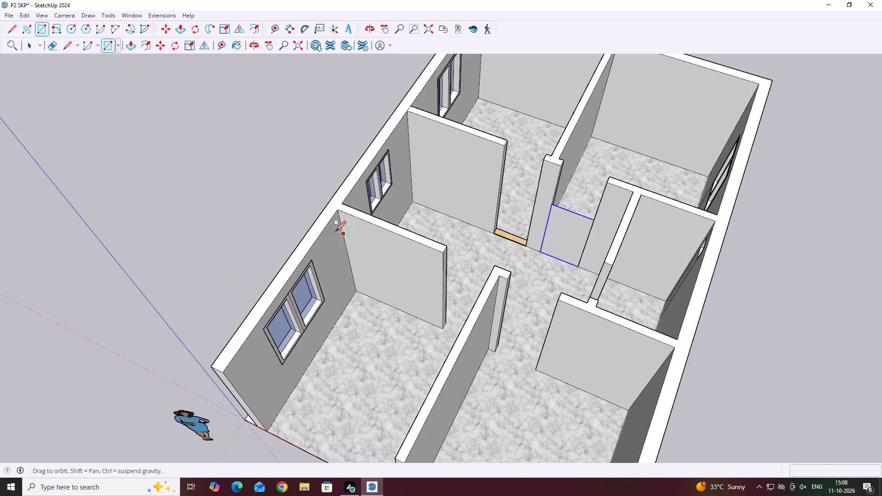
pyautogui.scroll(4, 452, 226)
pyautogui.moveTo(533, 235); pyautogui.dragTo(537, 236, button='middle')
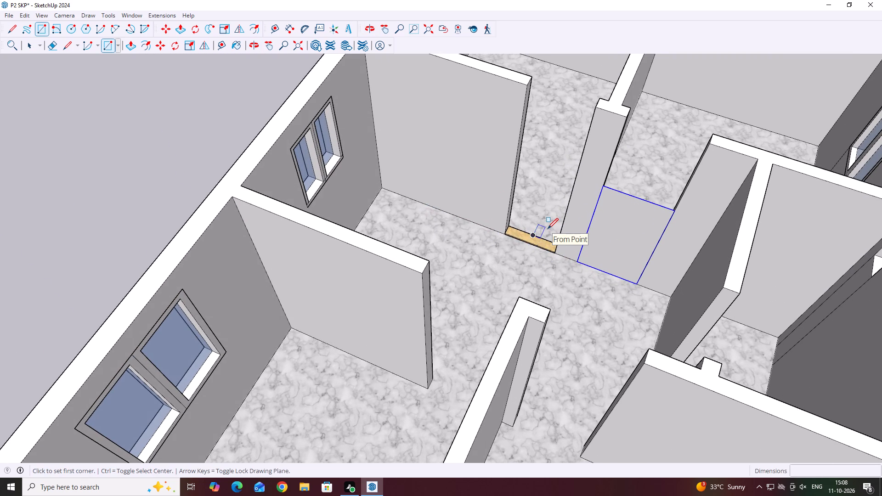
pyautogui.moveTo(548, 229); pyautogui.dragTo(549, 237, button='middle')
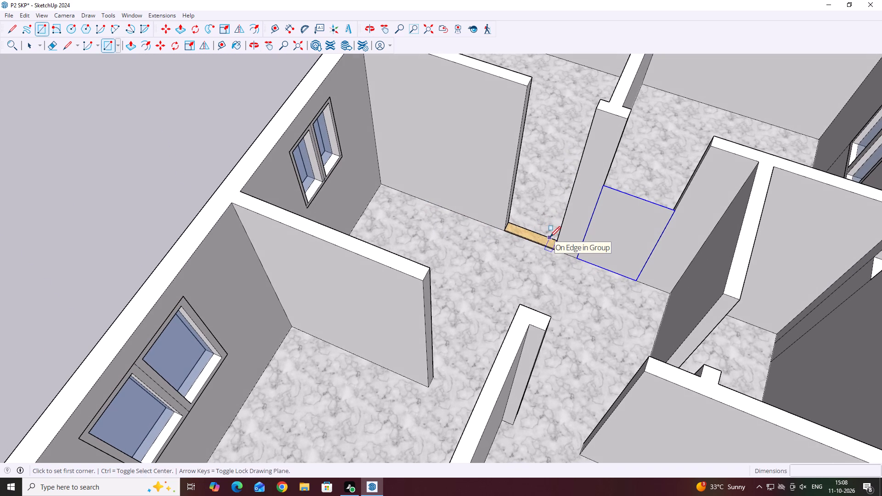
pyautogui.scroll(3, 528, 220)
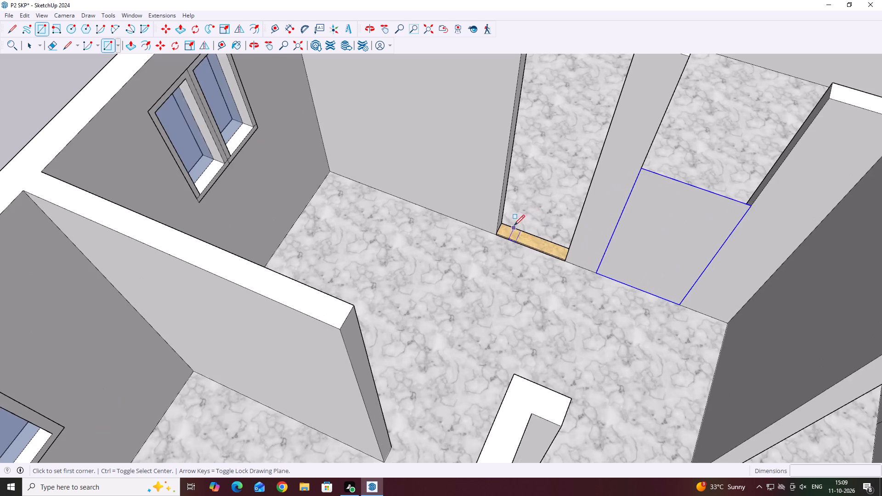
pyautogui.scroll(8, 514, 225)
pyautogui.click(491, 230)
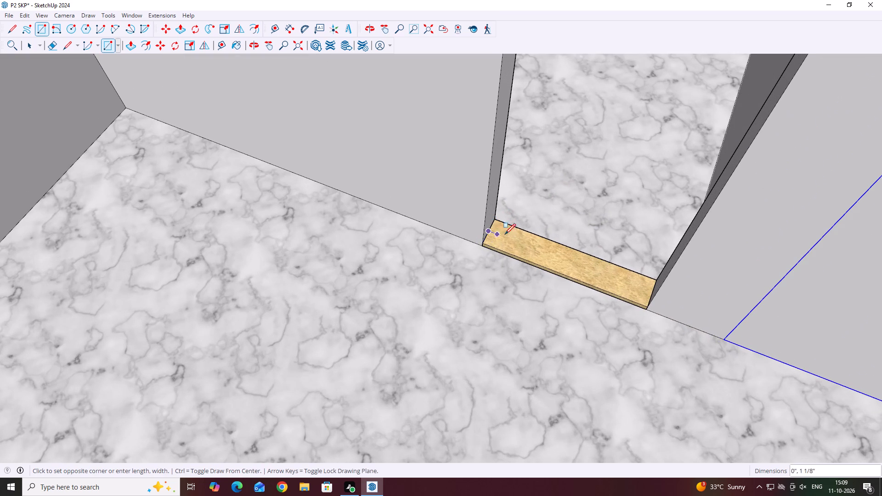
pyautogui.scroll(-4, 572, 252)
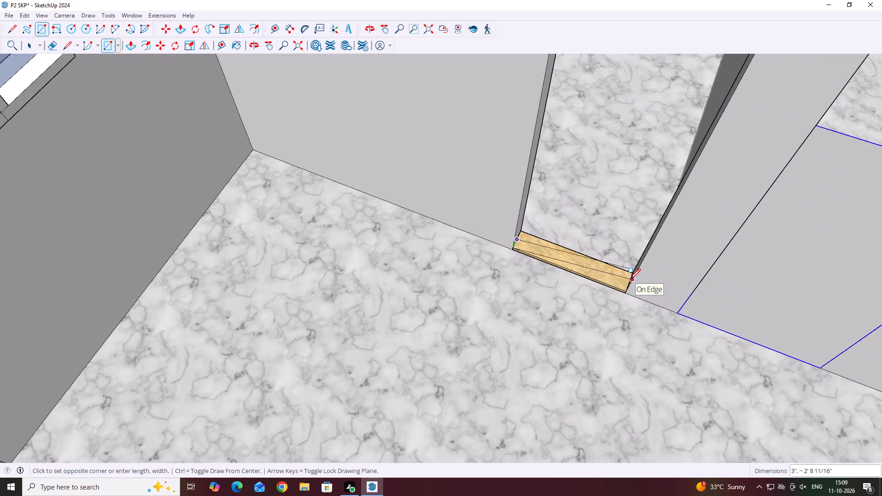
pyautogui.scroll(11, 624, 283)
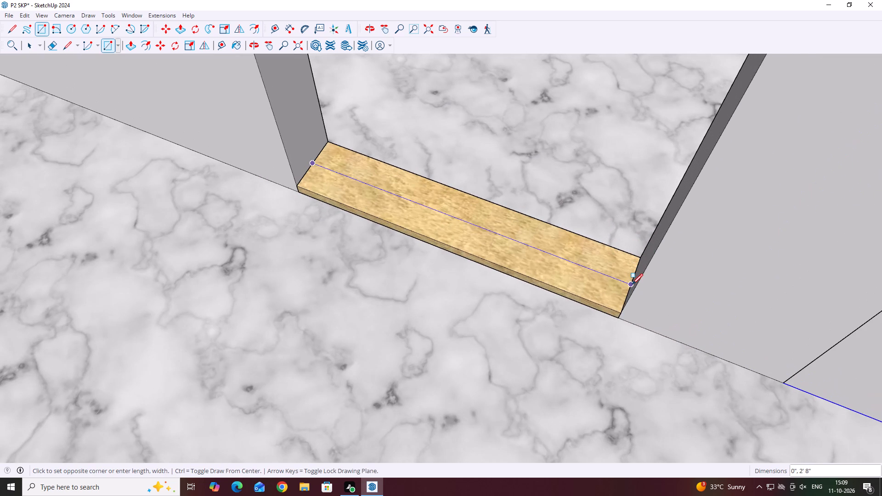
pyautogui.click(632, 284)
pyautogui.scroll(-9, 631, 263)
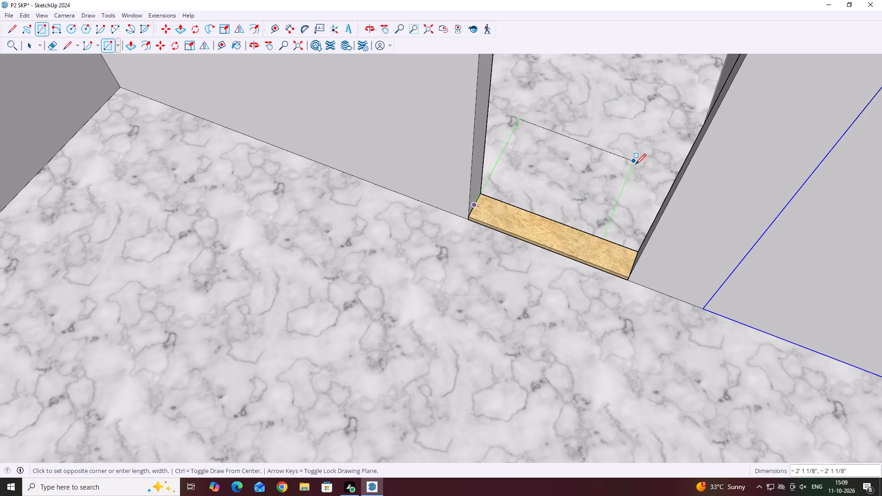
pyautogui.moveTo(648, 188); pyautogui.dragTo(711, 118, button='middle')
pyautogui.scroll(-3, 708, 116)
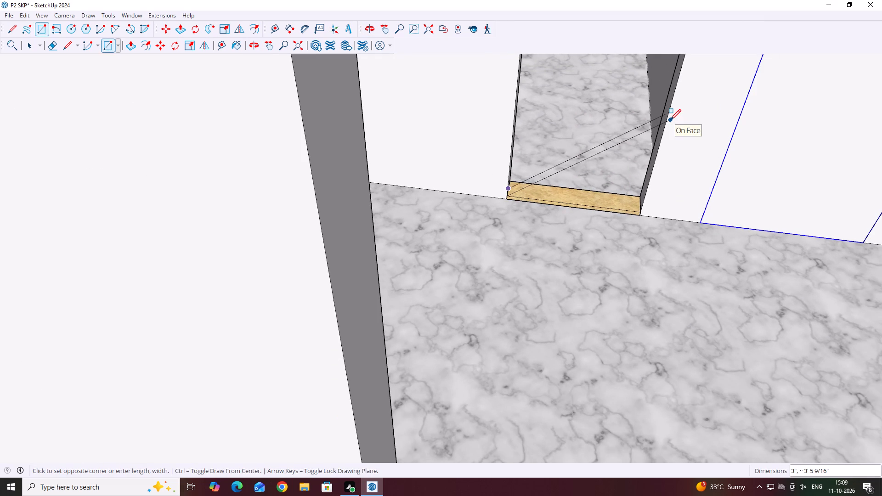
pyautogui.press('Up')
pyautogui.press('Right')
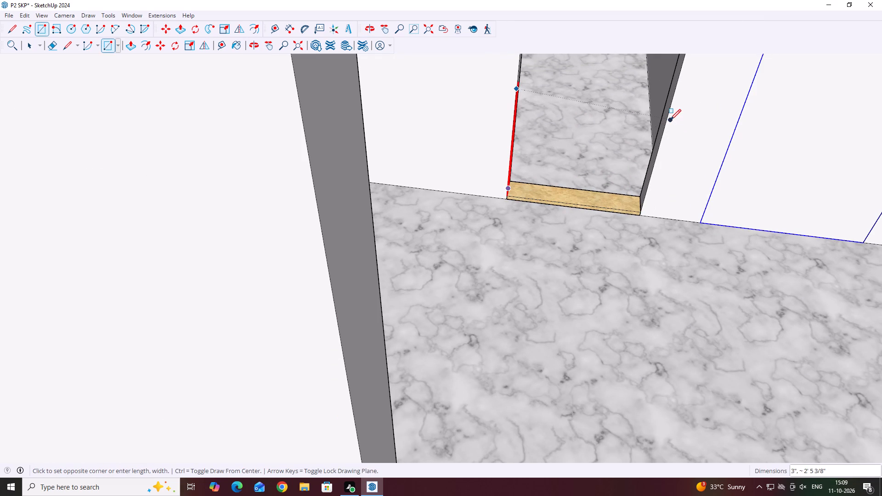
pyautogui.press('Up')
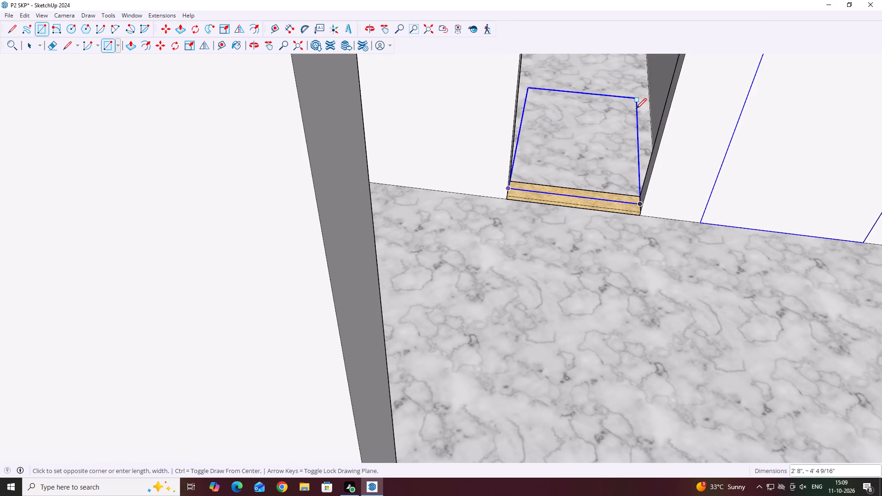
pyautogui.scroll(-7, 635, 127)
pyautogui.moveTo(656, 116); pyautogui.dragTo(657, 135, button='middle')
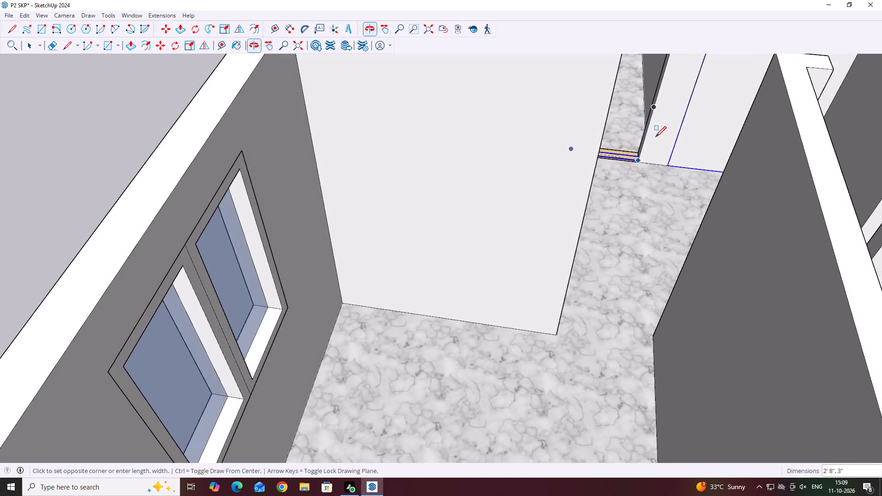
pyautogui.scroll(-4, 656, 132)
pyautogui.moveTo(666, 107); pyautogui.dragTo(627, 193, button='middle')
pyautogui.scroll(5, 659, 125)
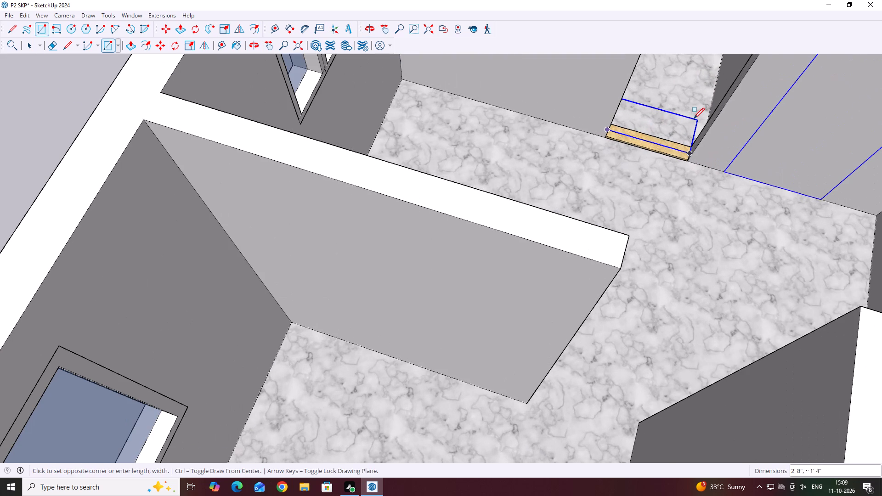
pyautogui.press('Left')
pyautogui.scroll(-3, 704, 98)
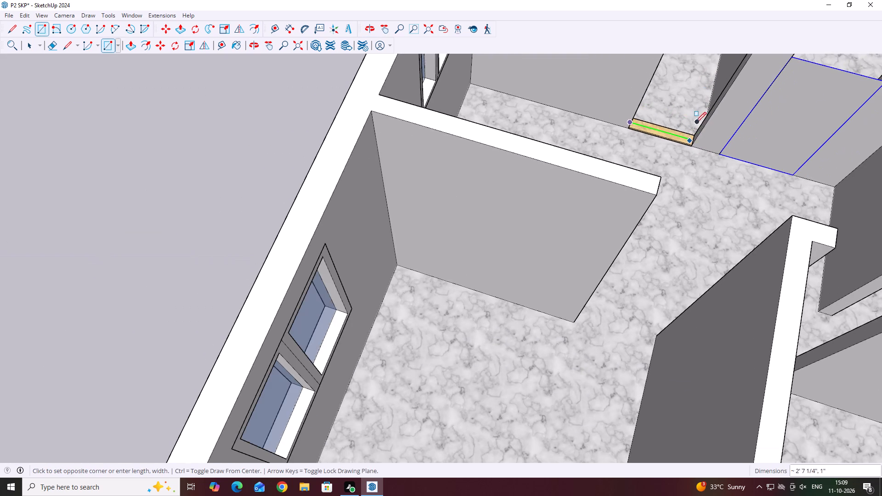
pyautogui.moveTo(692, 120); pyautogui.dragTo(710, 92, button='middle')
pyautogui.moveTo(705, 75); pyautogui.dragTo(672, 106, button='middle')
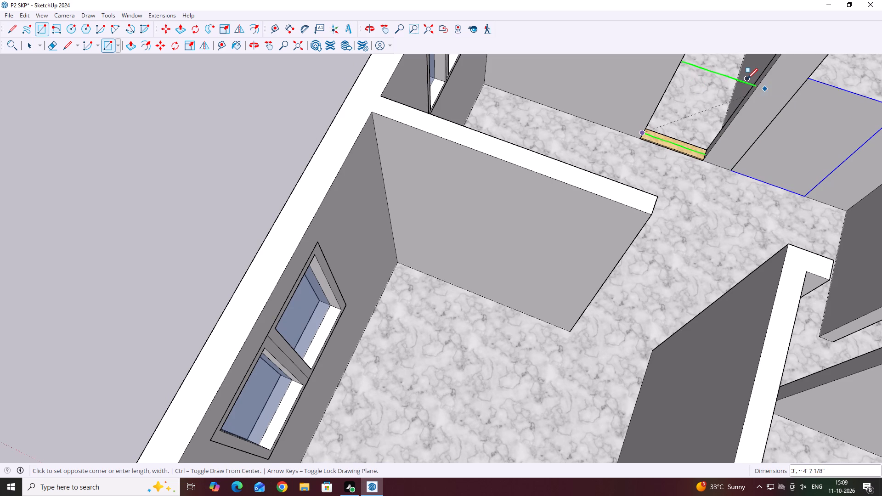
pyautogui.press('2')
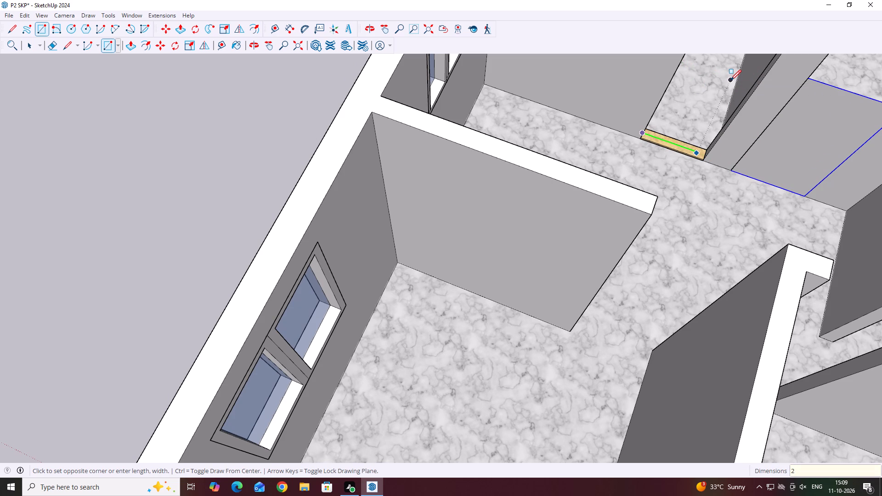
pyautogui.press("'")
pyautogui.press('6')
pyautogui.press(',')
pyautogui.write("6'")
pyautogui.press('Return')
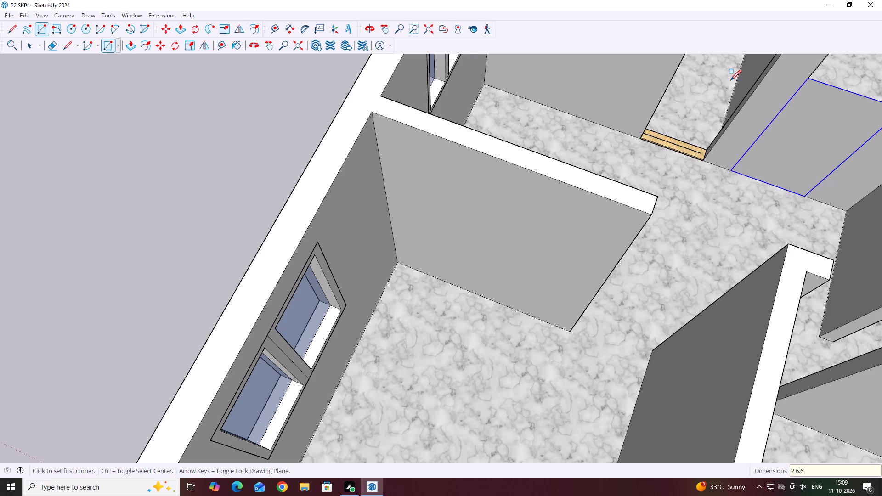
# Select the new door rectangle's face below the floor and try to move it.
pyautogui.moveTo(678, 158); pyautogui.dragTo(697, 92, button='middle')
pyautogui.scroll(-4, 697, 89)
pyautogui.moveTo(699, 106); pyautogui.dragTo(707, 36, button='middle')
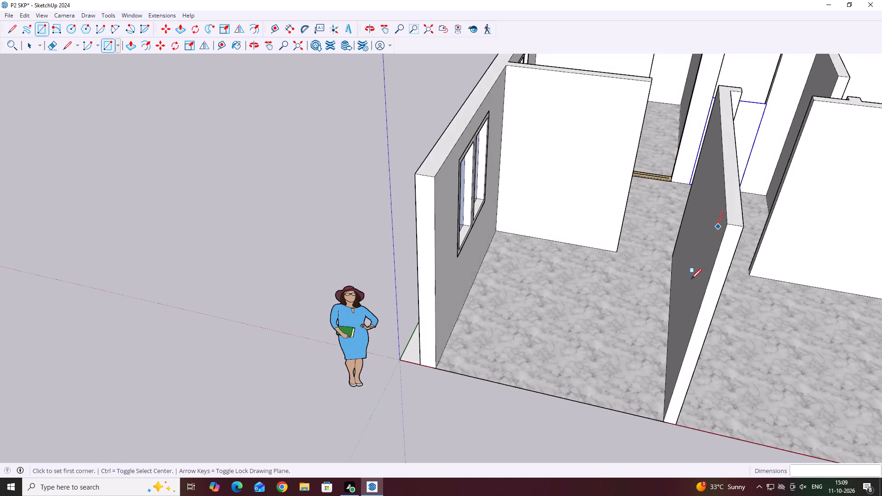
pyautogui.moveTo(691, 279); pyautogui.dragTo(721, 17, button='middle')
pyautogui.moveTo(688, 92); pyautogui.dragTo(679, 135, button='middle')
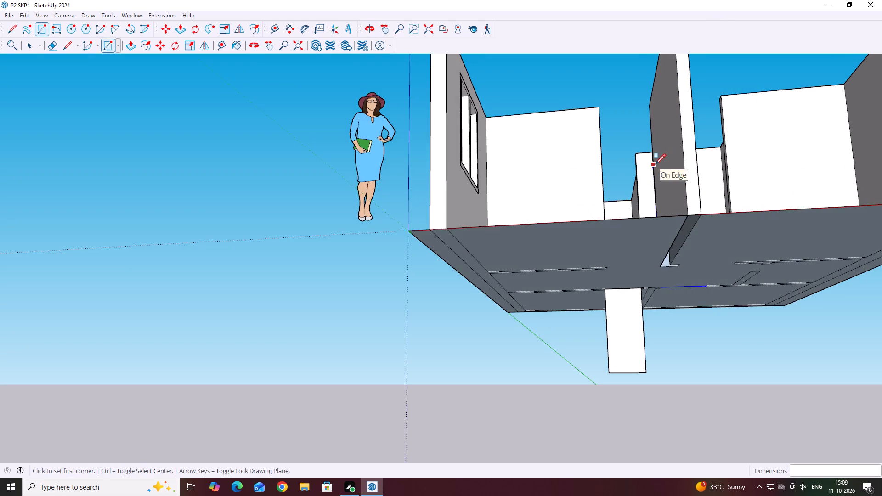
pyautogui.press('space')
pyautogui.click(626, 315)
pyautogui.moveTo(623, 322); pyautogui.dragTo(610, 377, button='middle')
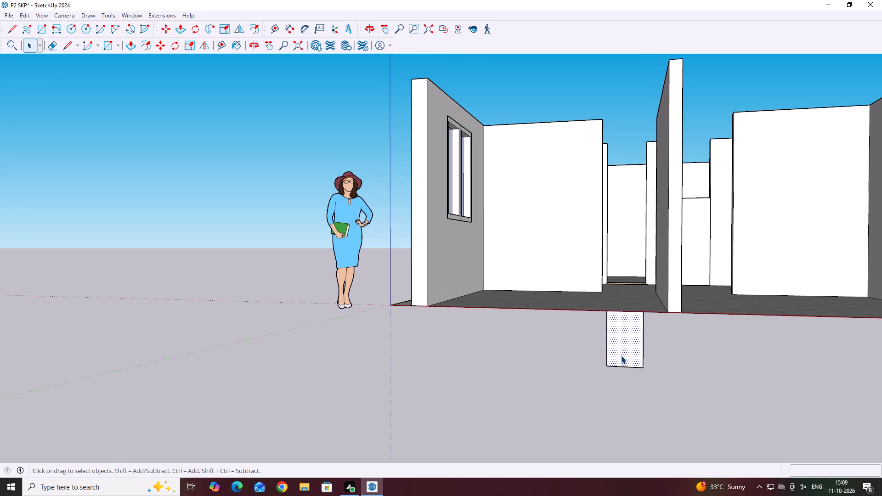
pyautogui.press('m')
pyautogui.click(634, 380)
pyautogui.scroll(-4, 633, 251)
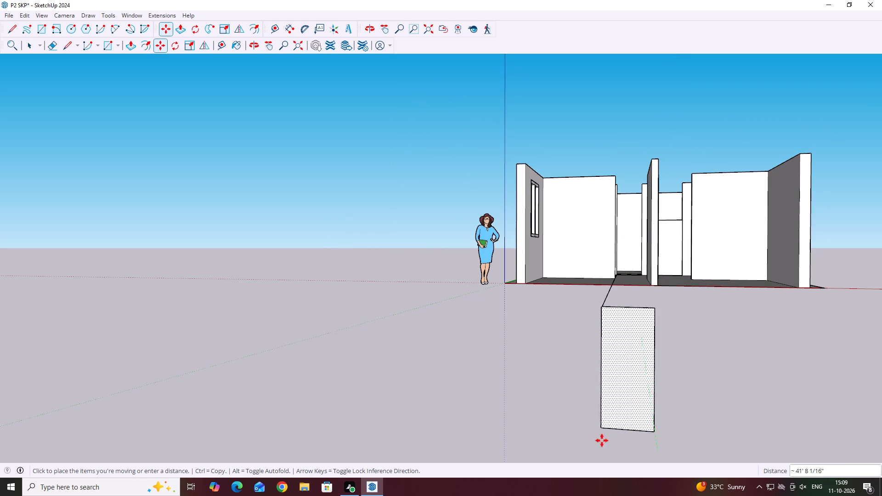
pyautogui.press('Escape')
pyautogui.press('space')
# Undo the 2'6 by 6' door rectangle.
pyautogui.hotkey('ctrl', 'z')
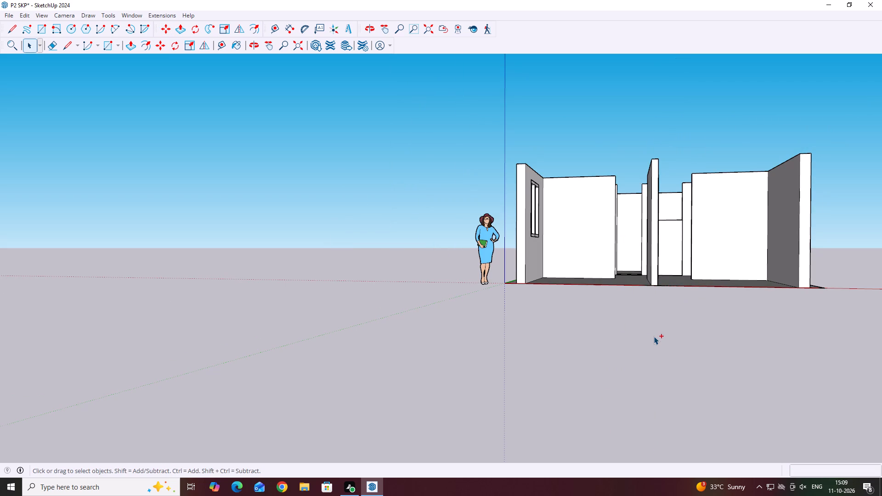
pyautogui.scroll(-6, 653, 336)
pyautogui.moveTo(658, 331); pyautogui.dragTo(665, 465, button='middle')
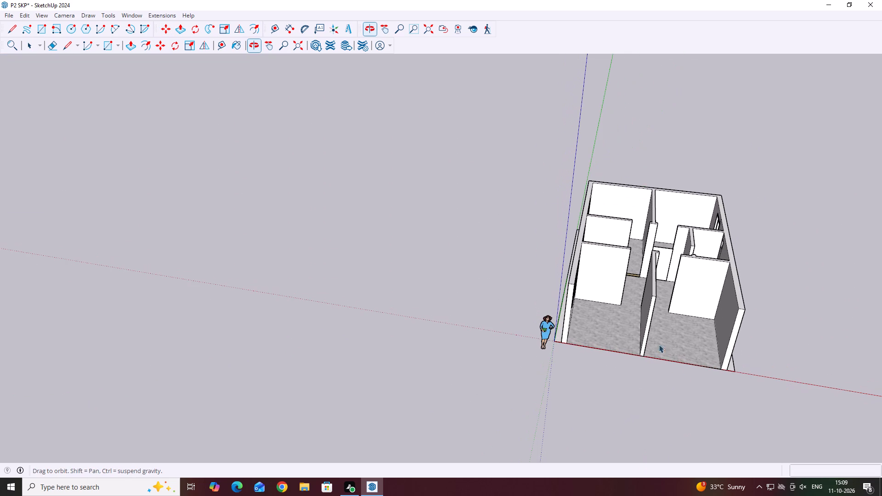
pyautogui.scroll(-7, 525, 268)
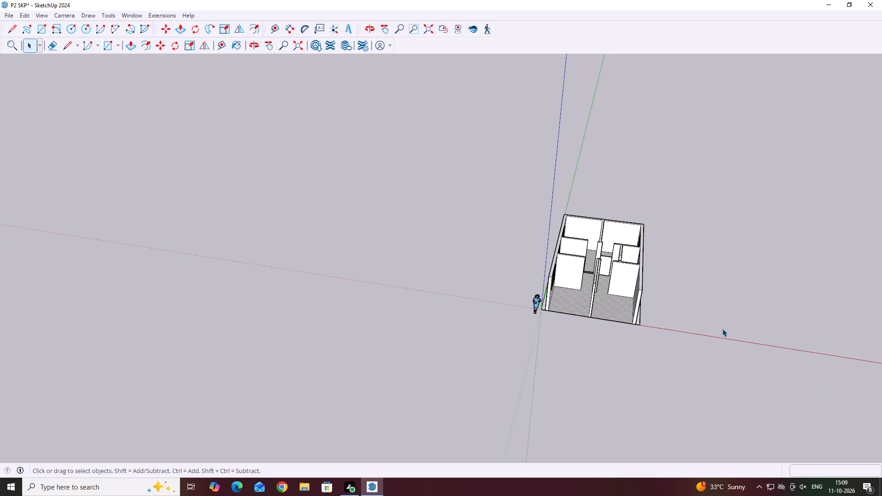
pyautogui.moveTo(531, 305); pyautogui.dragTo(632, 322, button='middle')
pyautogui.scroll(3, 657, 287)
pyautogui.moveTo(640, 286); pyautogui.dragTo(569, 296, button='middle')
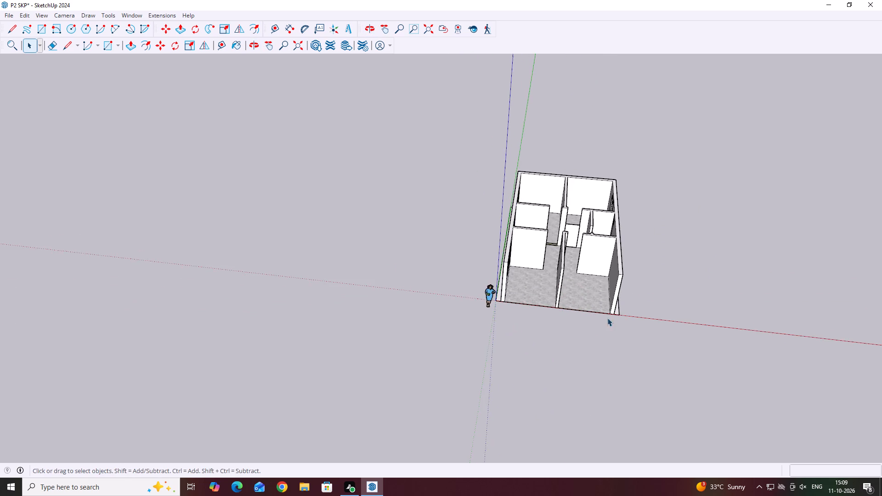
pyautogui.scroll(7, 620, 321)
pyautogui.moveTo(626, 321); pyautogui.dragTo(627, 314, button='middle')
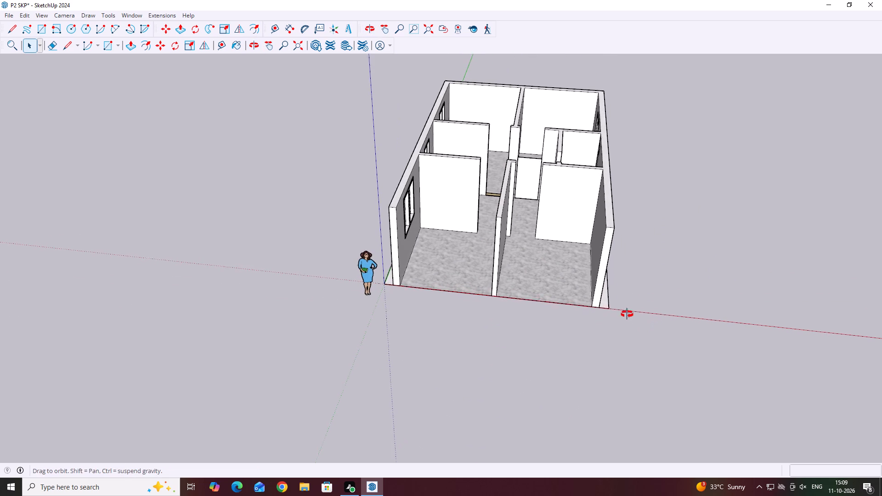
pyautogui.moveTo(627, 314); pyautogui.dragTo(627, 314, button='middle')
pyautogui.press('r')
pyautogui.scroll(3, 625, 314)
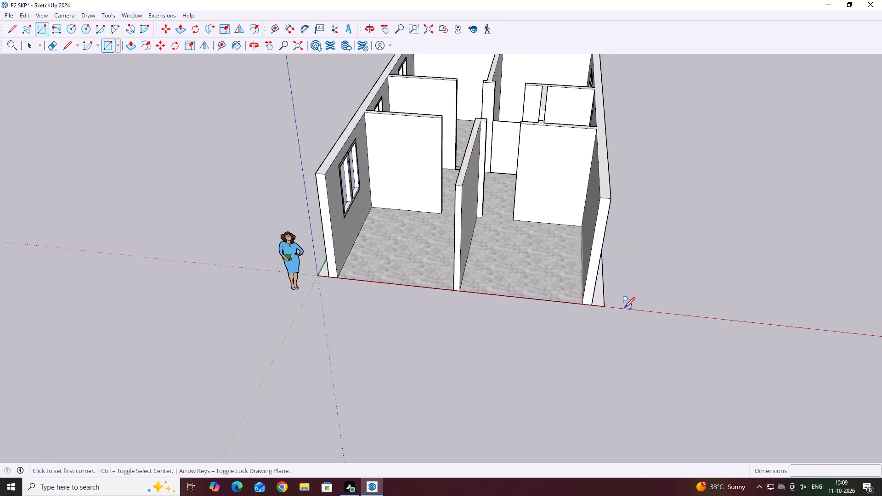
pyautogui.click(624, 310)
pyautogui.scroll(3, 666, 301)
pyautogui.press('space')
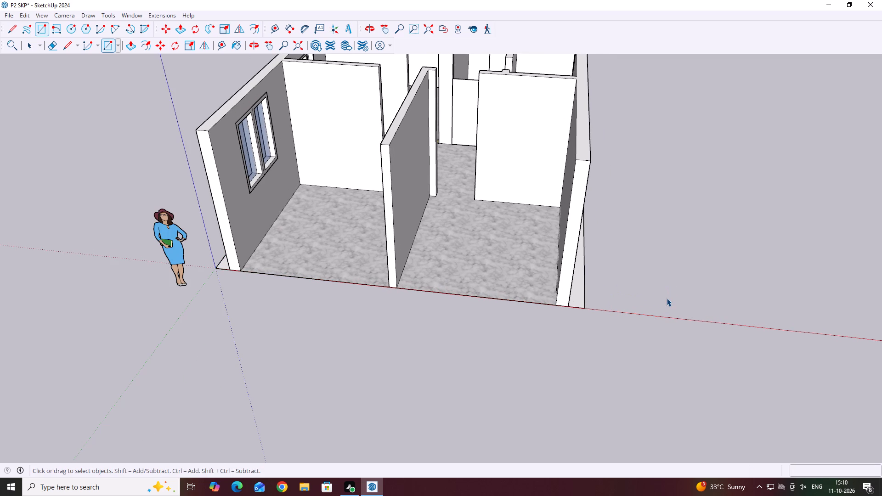
# Draw an upright 2'6 by 6' door rectangle standing on the red axis, just outside the building's front corner.
pyautogui.press('r')
pyautogui.scroll(6, 630, 310)
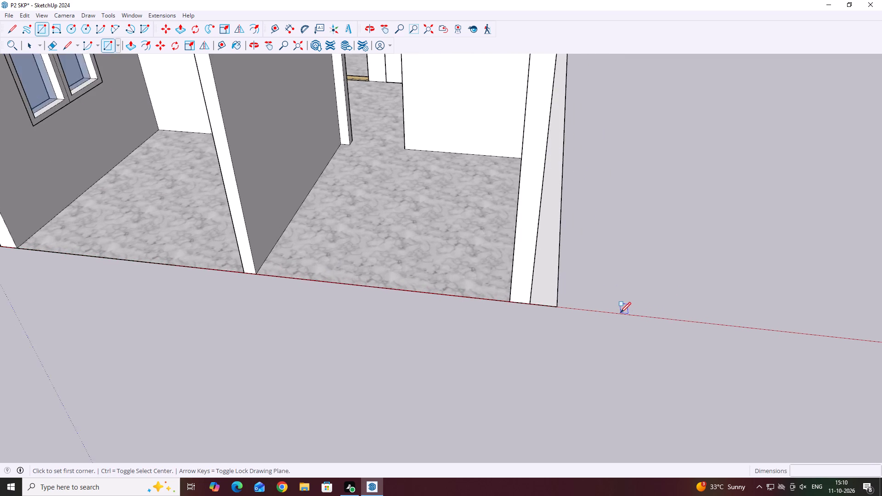
pyautogui.scroll(1, 620, 313)
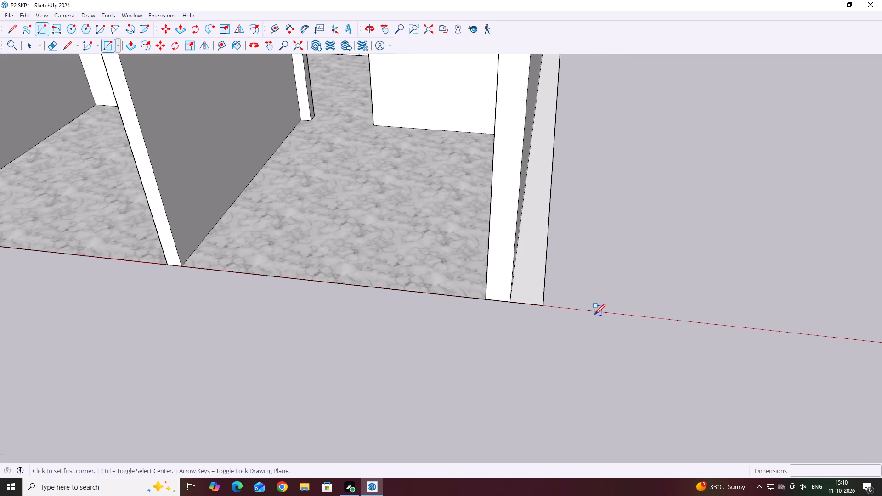
pyautogui.click(595, 310)
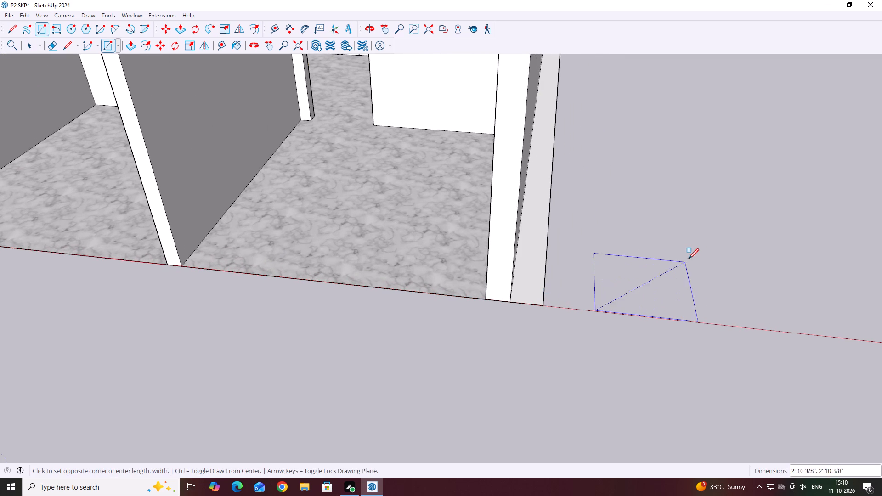
pyautogui.press('Up')
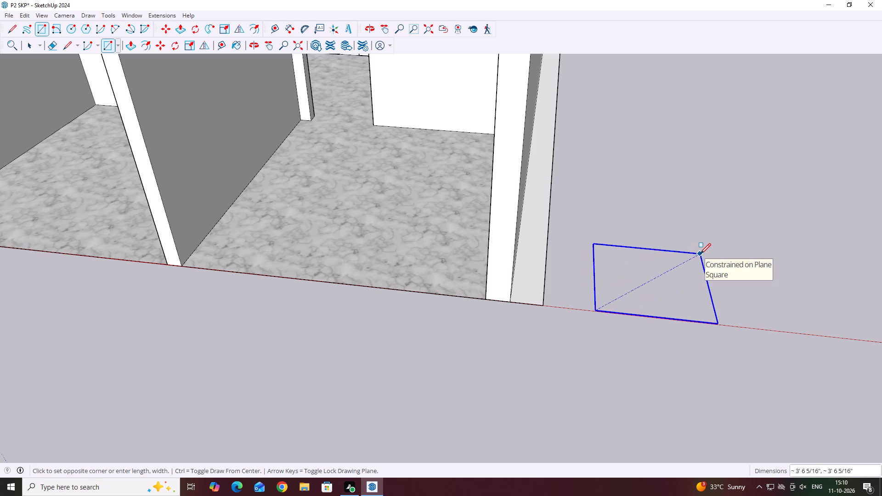
pyautogui.press('Right')
pyautogui.press('Left')
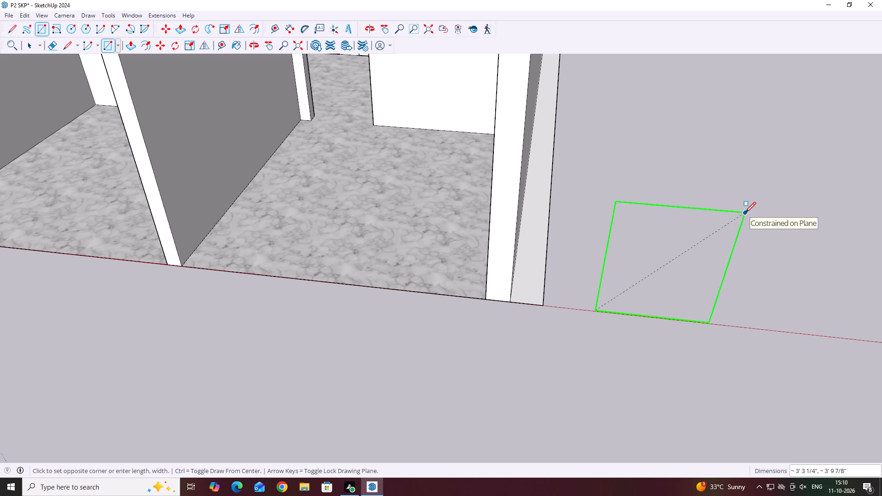
pyautogui.press('2')
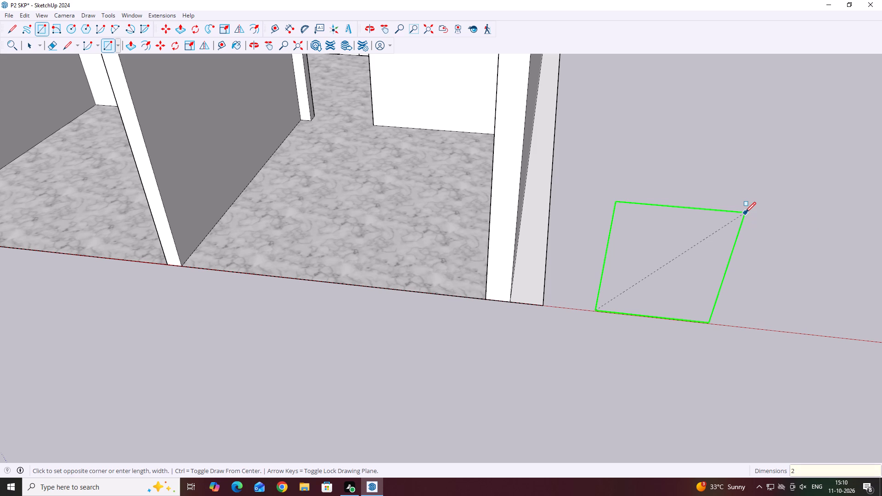
pyautogui.press("'")
pyautogui.press('6')
pyautogui.press(',')
pyautogui.write("6'")
pyautogui.press('Return')
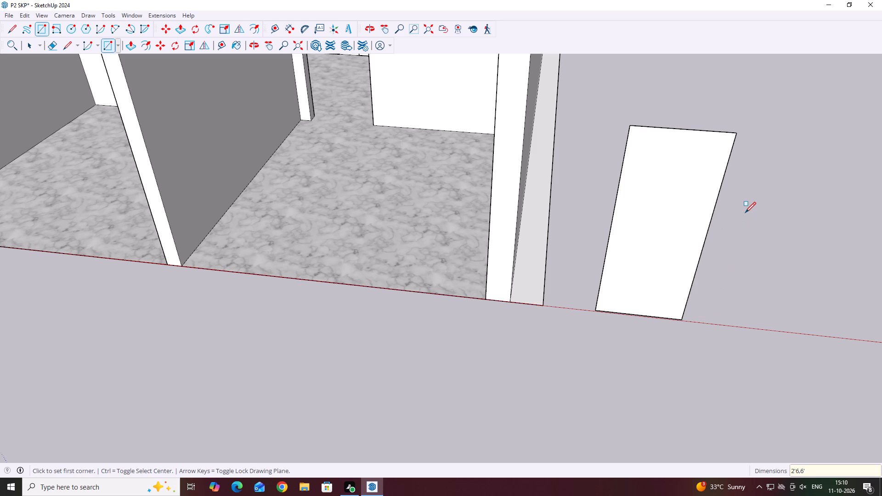
pyautogui.press('space')
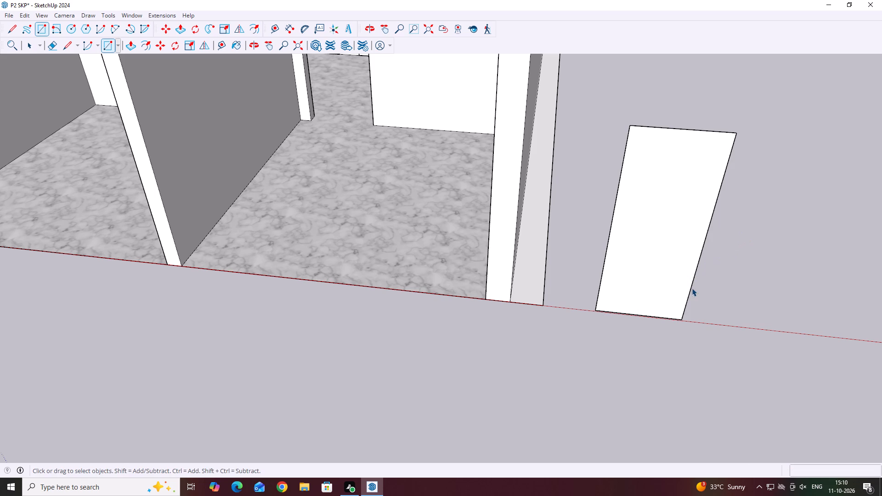
# Make the new door rectangle with its edges into a group and open it with the face selected.
pyautogui.moveTo(663, 288); pyautogui.dragTo(667, 303, button='middle')
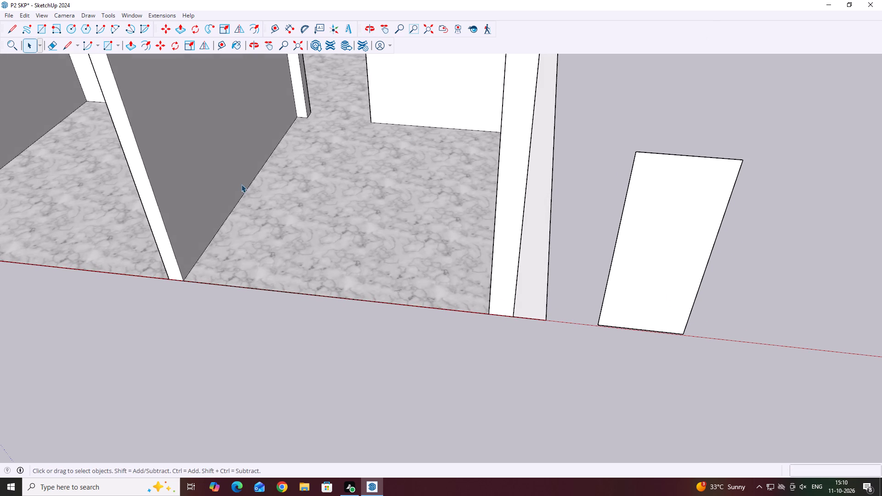
pyautogui.tripleClick(649, 228)
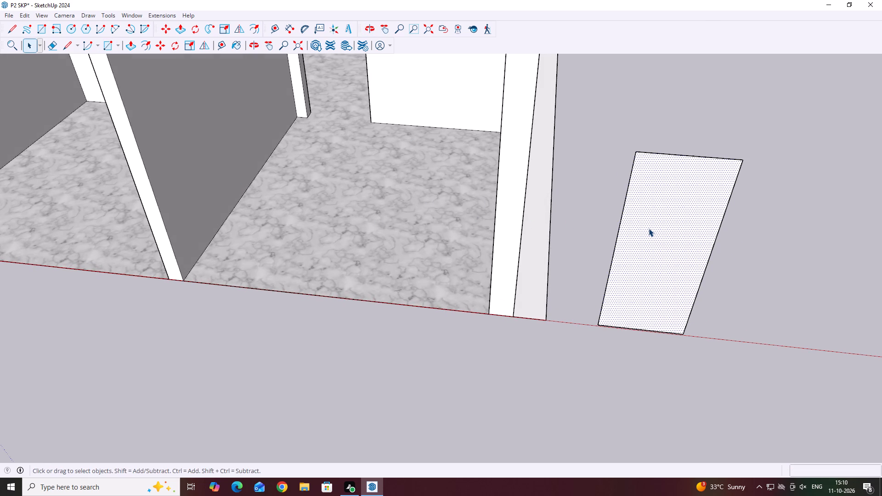
pyautogui.click(649, 228)
pyautogui.rightClick(649, 228)
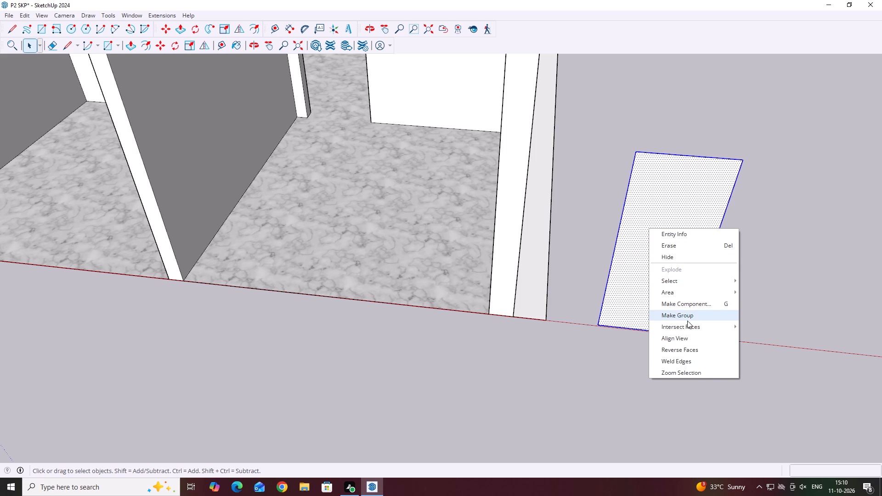
pyautogui.click(690, 314)
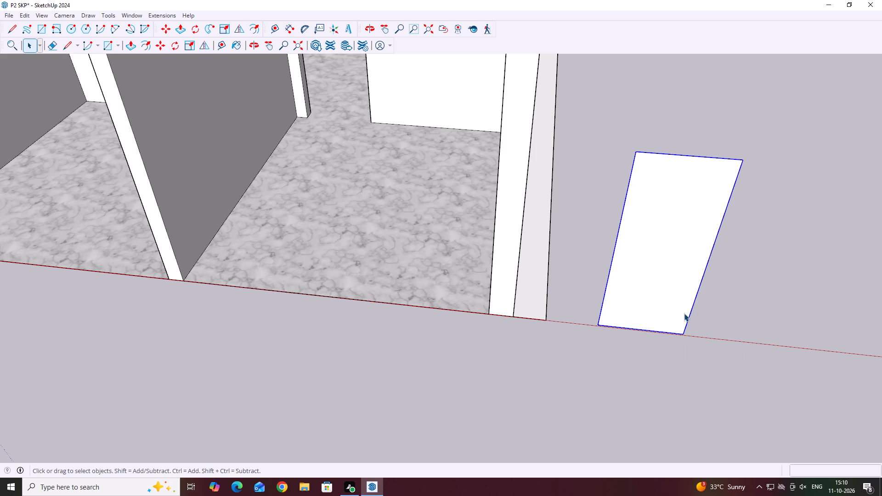
pyautogui.doubleClick(650, 272)
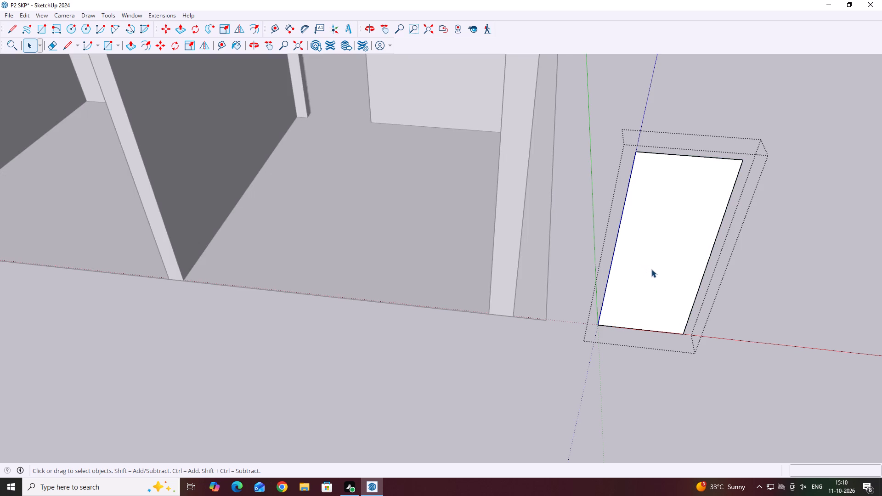
pyautogui.click(651, 269)
pyautogui.moveTo(701, 277); pyautogui.dragTo(684, 269, button='middle')
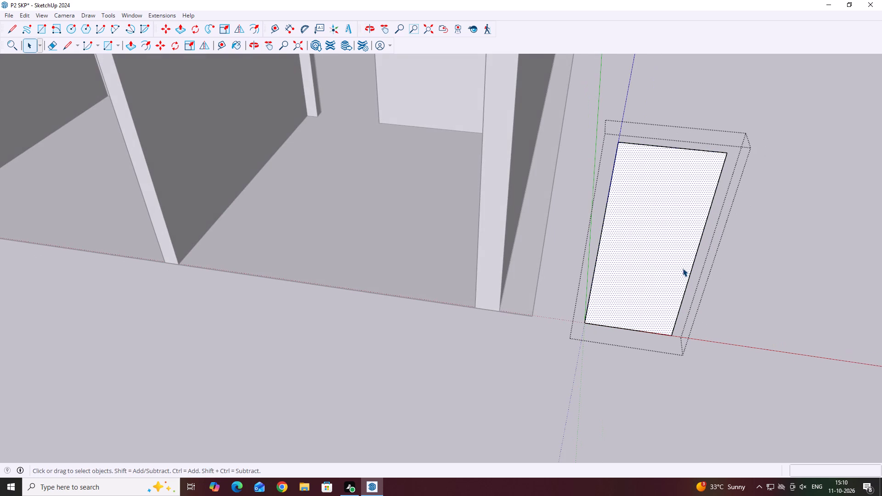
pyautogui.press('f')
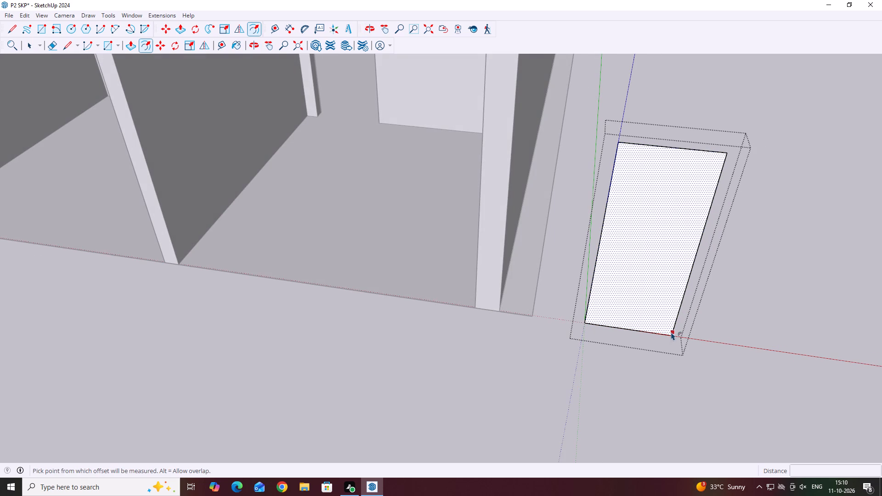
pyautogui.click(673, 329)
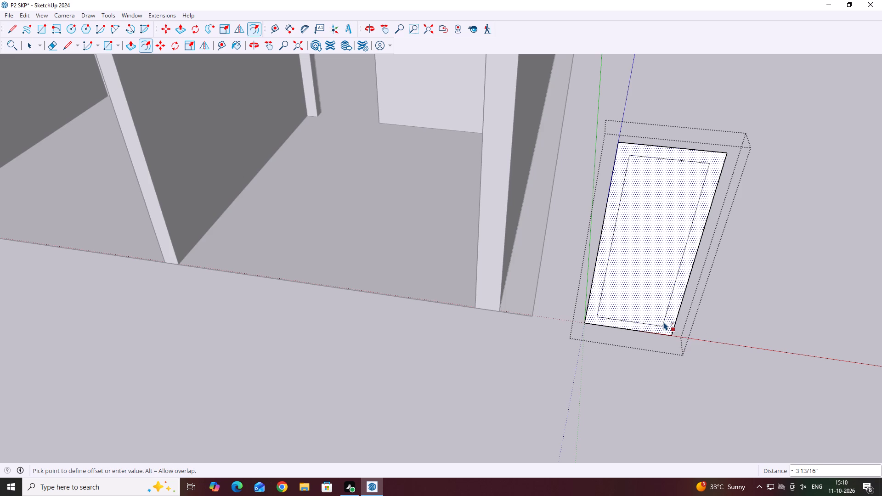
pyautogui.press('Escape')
# Draw a vertical centre line from the midpoint of the door's top edge to its bottom edge.
pyautogui.press('l')
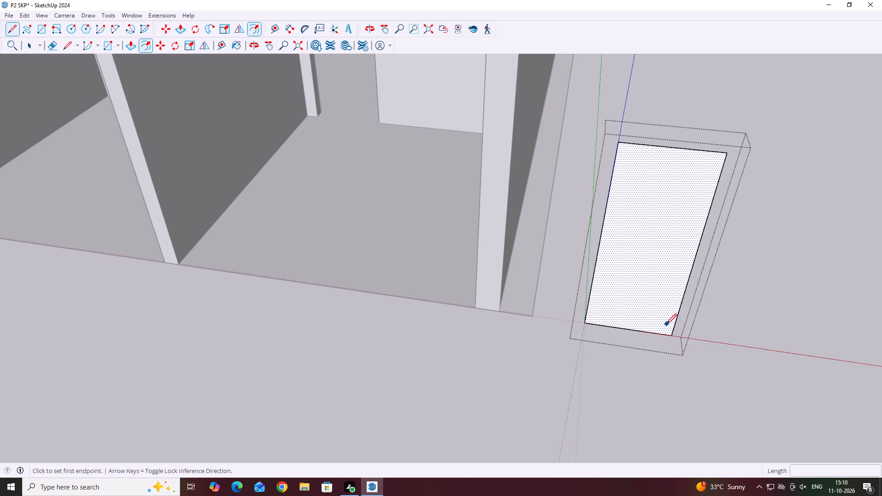
pyautogui.click(672, 147)
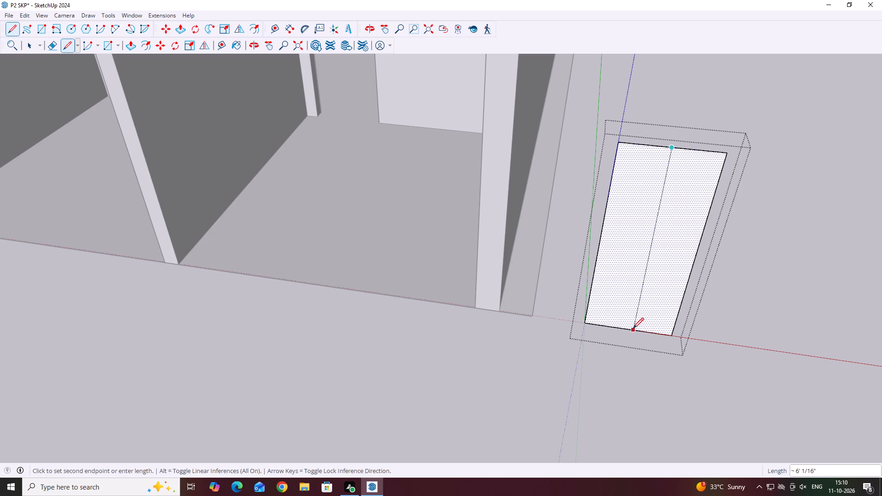
pyautogui.click(630, 329)
pyautogui.press('space')
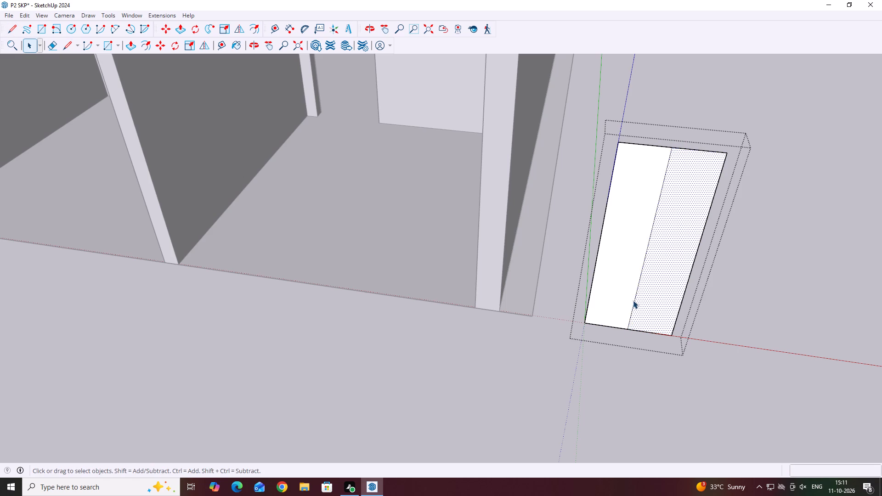
# Offset the outlines of both door halves 2" inward to form two leaf frames, and close the group.
pyautogui.press('f')
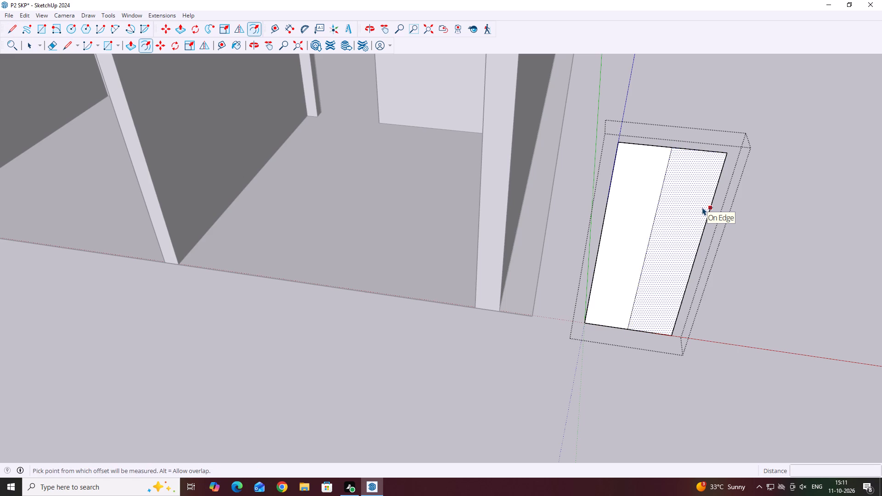
pyautogui.click(698, 149)
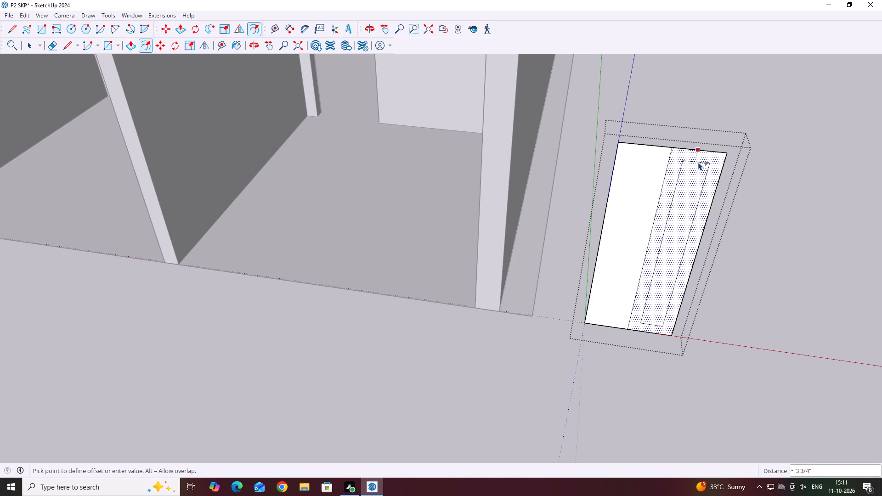
pyautogui.press('2')
pyautogui.press('Return')
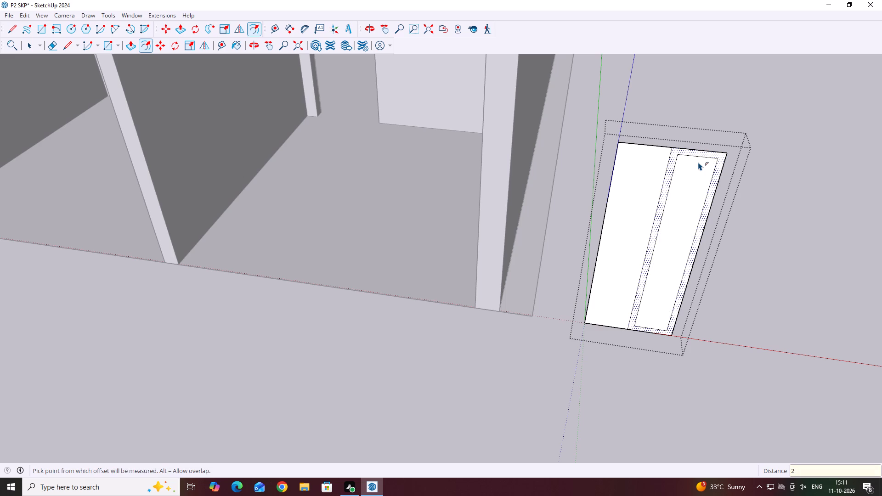
pyautogui.press('space')
pyautogui.click(645, 166)
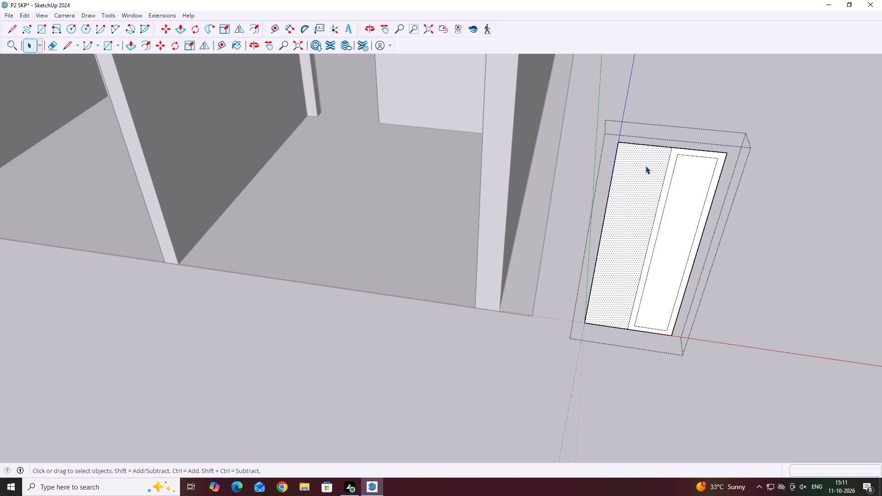
pyautogui.press('f')
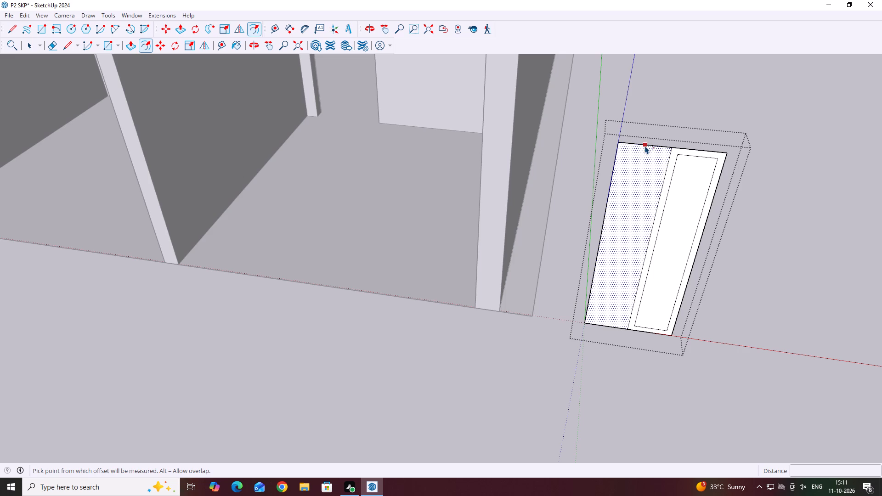
pyautogui.click(645, 145)
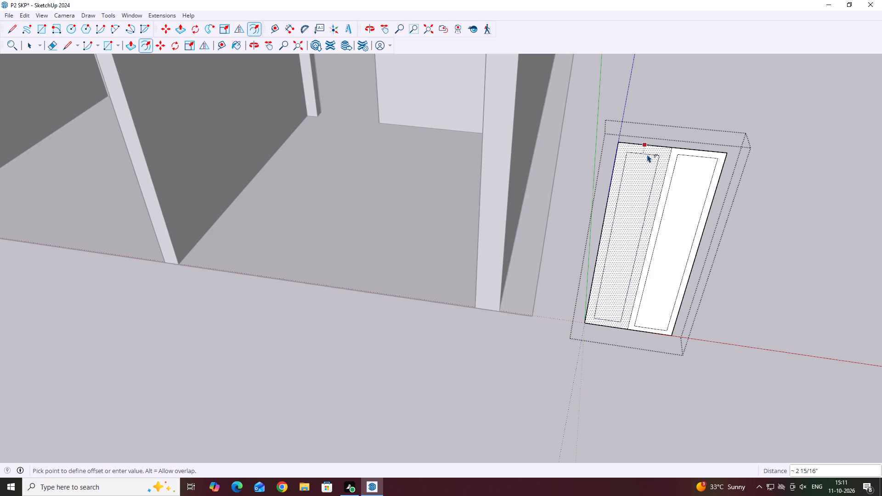
pyautogui.press('2')
pyautogui.press('Return')
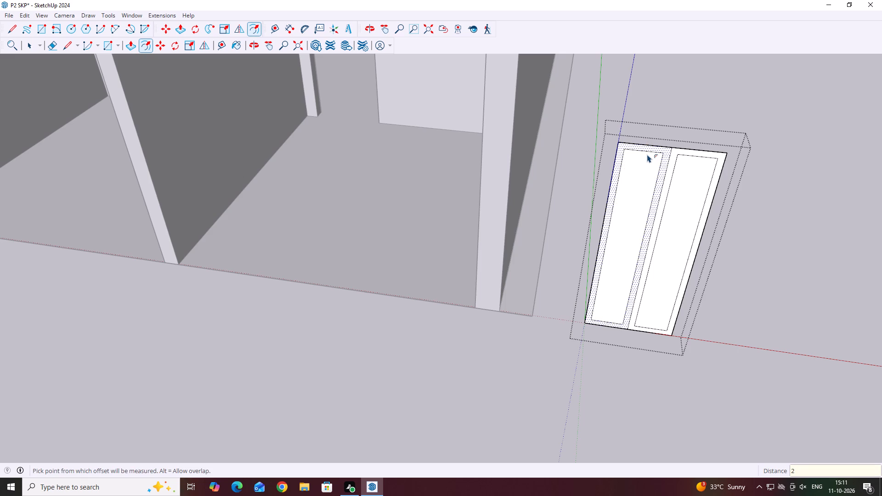
pyautogui.press('space')
pyautogui.click(789, 308)
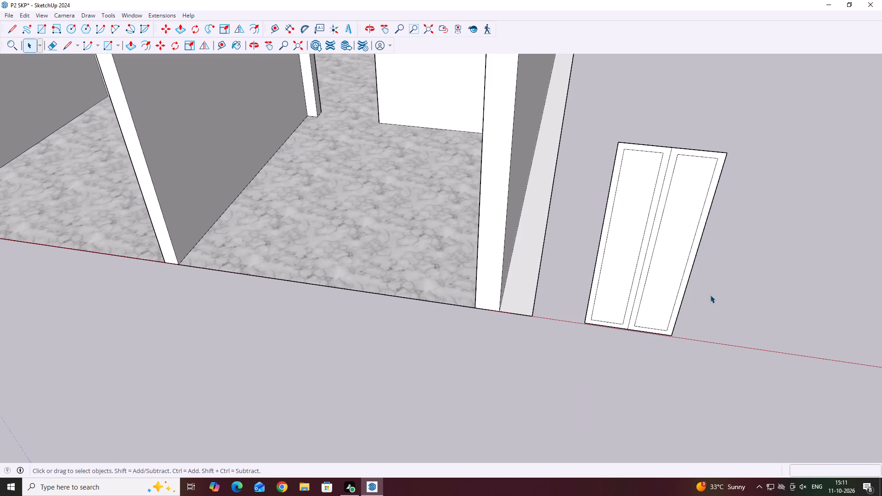
# Open the door group and Push/Pull the frame of the leaf farther from the building 6" outward.
pyautogui.moveTo(706, 328); pyautogui.dragTo(728, 333, button='middle')
pyautogui.scroll(5, 749, 326)
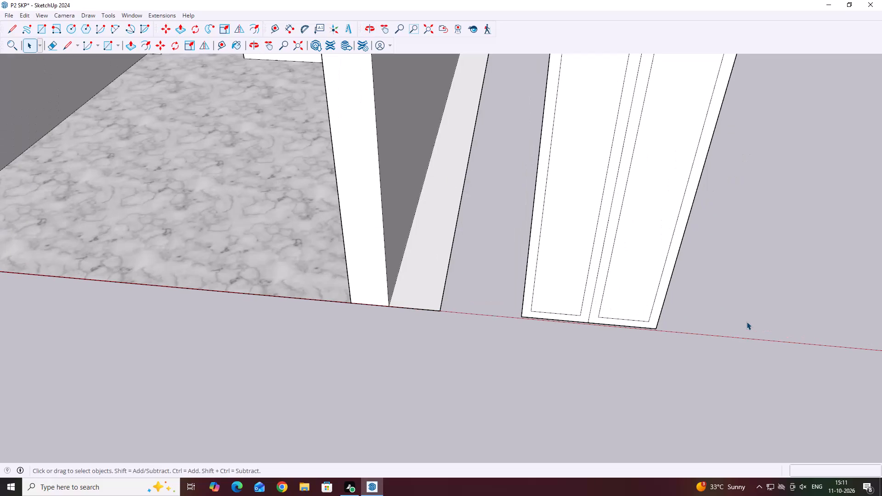
pyautogui.tripleClick(658, 310)
pyautogui.scroll(2, 658, 310)
pyautogui.click(658, 310)
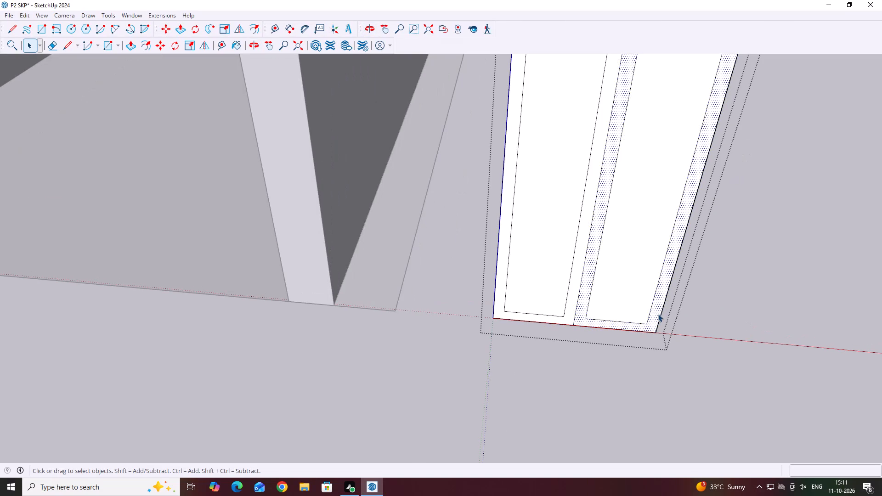
pyautogui.scroll(-5, 652, 319)
pyautogui.press('p')
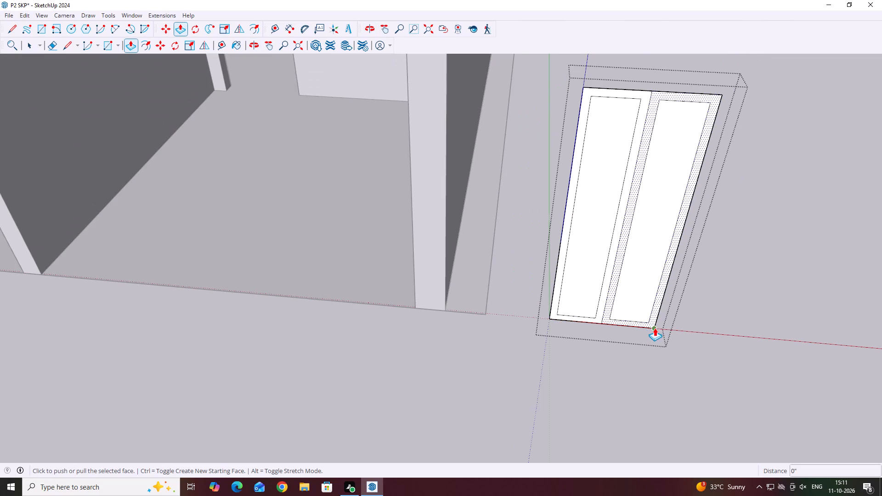
pyautogui.click(655, 325)
pyautogui.scroll(-4, 661, 354)
pyautogui.middleClick(687, 368)
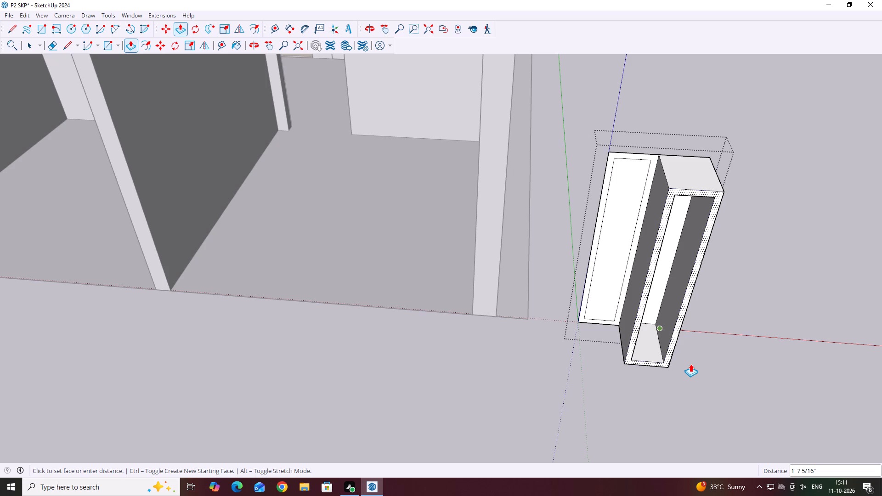
pyautogui.press('9')
pyautogui.press('BackSpace')
pyautogui.press('BackSpace')
pyautogui.press('6')
pyautogui.press('Return')
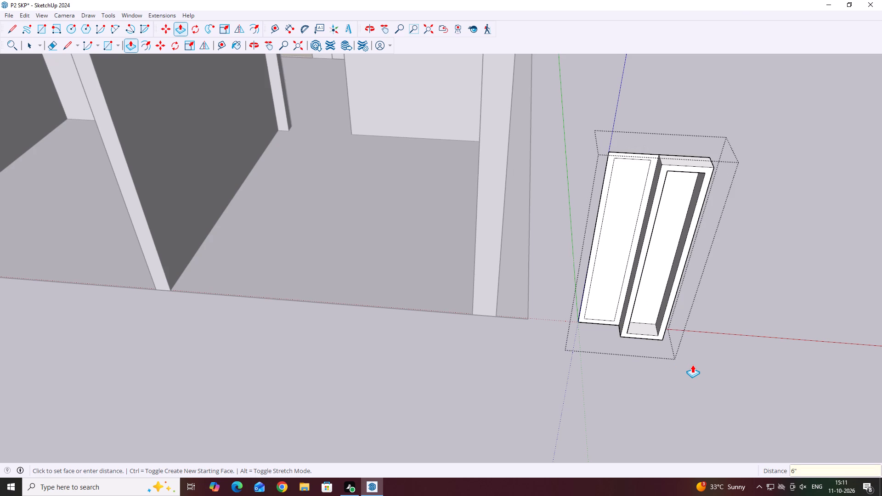
# Push/Pull the frame of the leaf nearer the building out flush with the first one, and close the group.
pyautogui.press('space')
pyautogui.scroll(7, 658, 176)
pyautogui.click(652, 164)
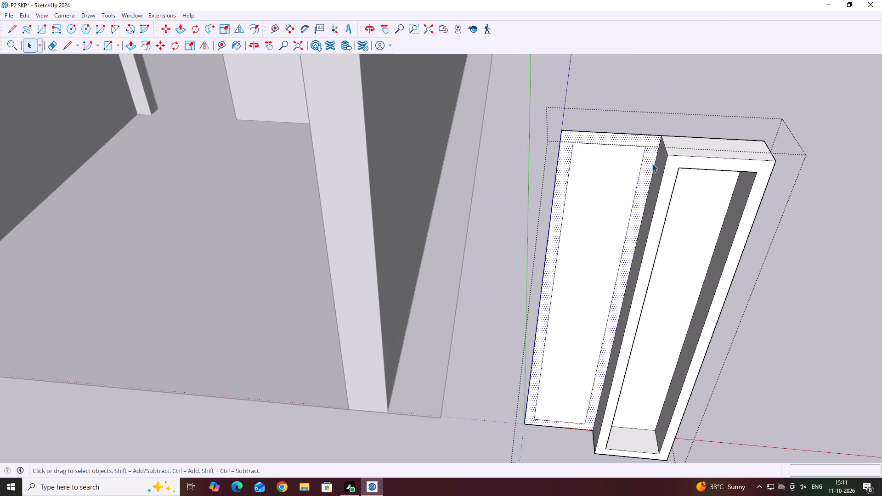
pyautogui.press('p')
pyautogui.click(653, 147)
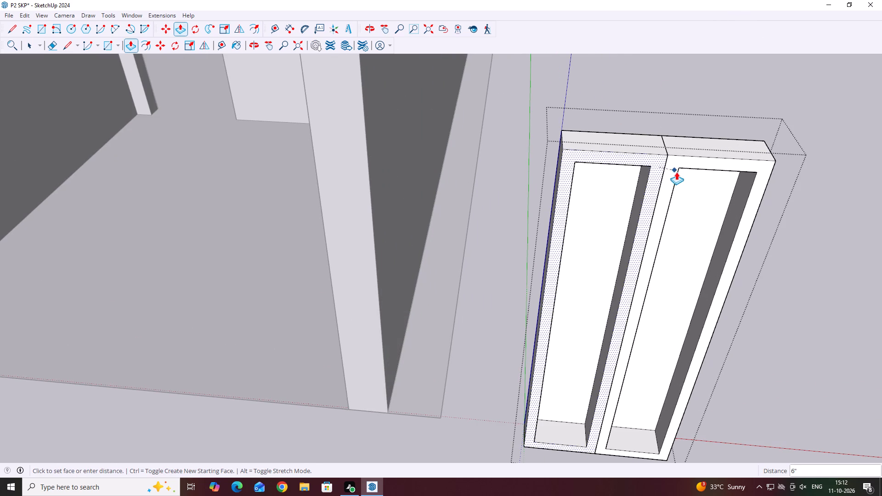
pyautogui.click(674, 158)
pyautogui.scroll(-6, 607, 170)
pyautogui.press('space')
pyautogui.click(782, 258)
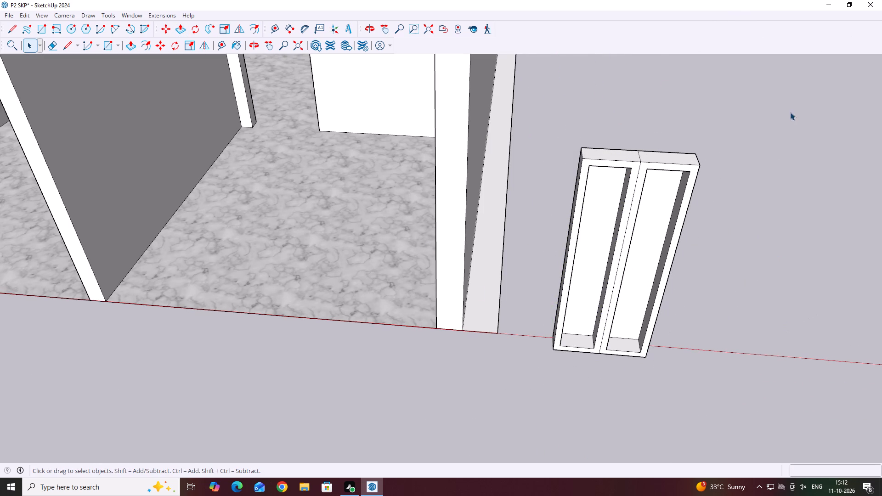
# Reopen the door group and delete the recessed panel faces inside both leaf frames.
pyautogui.scroll(1, 600, 349)
pyautogui.scroll(-7, 602, 284)
pyautogui.moveTo(668, 268); pyautogui.dragTo(626, 285, button='middle')
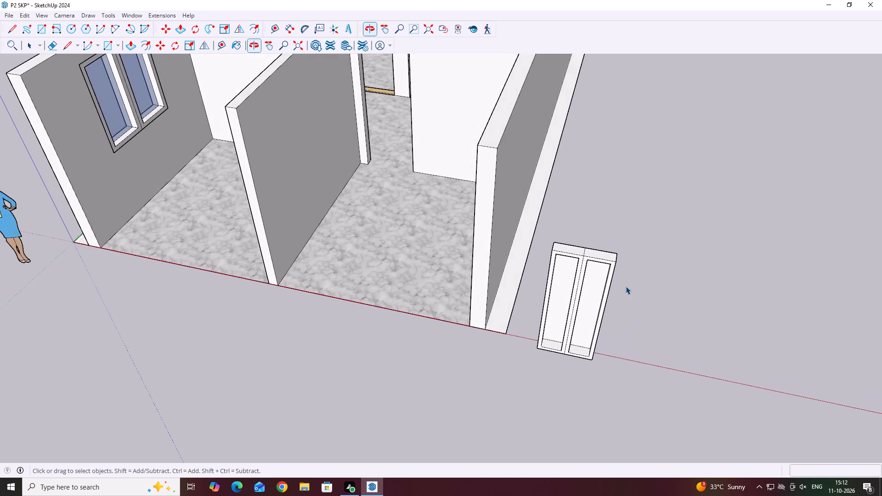
pyautogui.scroll(3, 600, 291)
pyautogui.click(584, 312)
pyautogui.moveTo(594, 319); pyautogui.dragTo(602, 321, button='middle')
pyautogui.scroll(2, 596, 319)
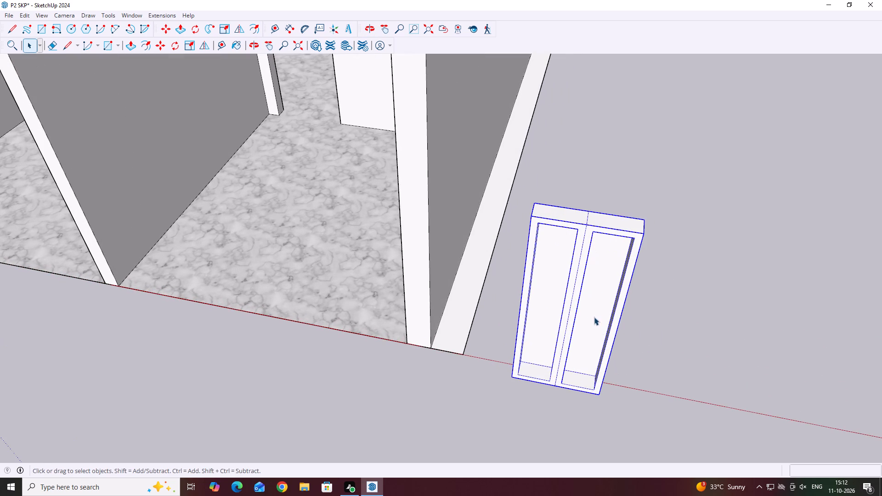
pyautogui.scroll(2, 592, 318)
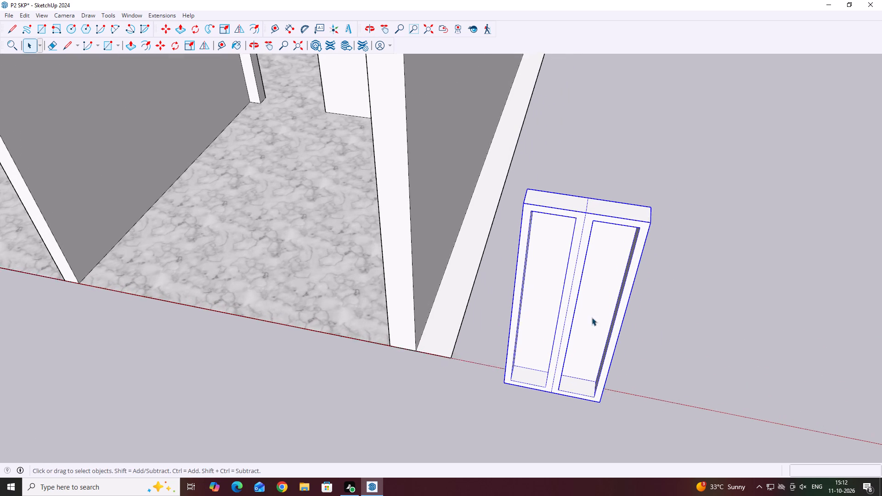
pyautogui.scroll(1, 592, 317)
pyautogui.tripleClick(610, 304)
pyautogui.click(610, 303)
pyautogui.scroll(4, 608, 302)
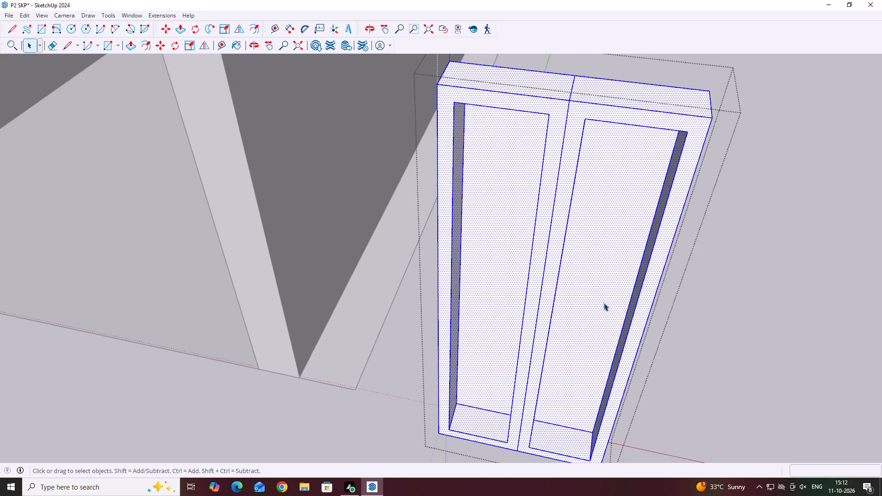
pyautogui.click(604, 303)
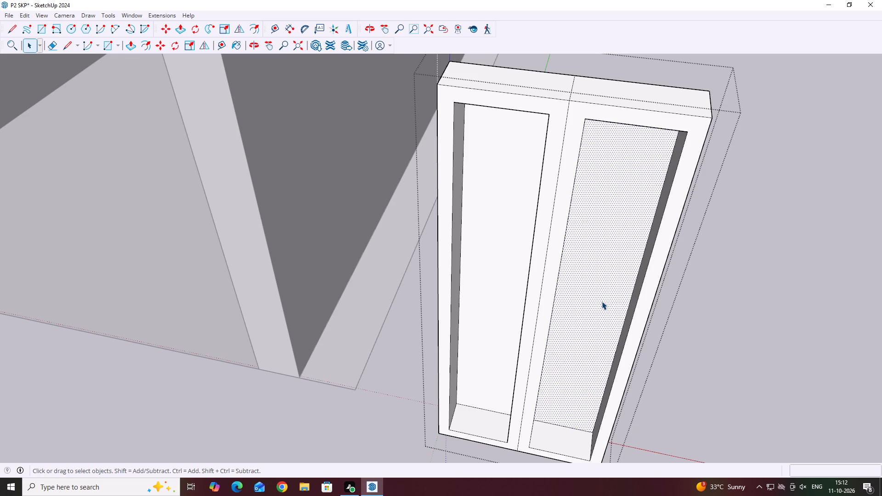
pyautogui.press('Delete')
pyautogui.click(508, 274)
pyautogui.press('Delete')
pyautogui.scroll(-11, 554, 309)
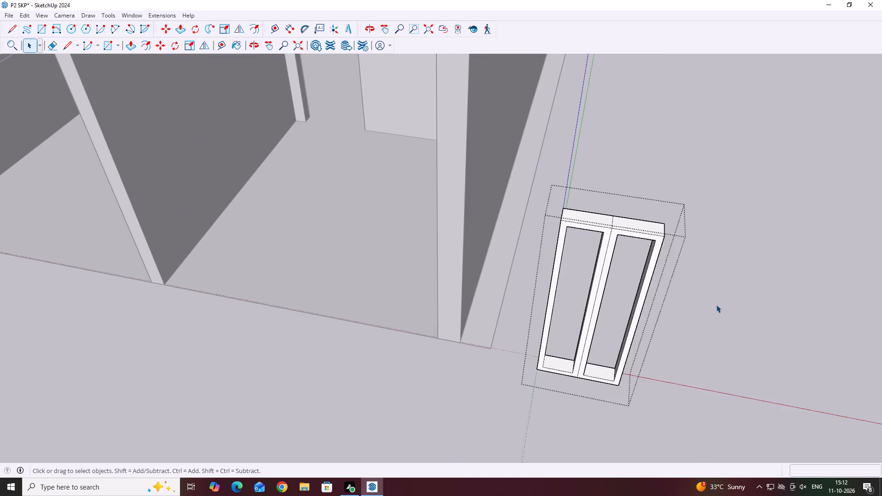
# On the open back of the door frame, draw a small rectangle across the top corner nearest the building.
pyautogui.moveTo(717, 305); pyautogui.dragTo(388, 327, button='middle')
pyautogui.scroll(-7, 586, 353)
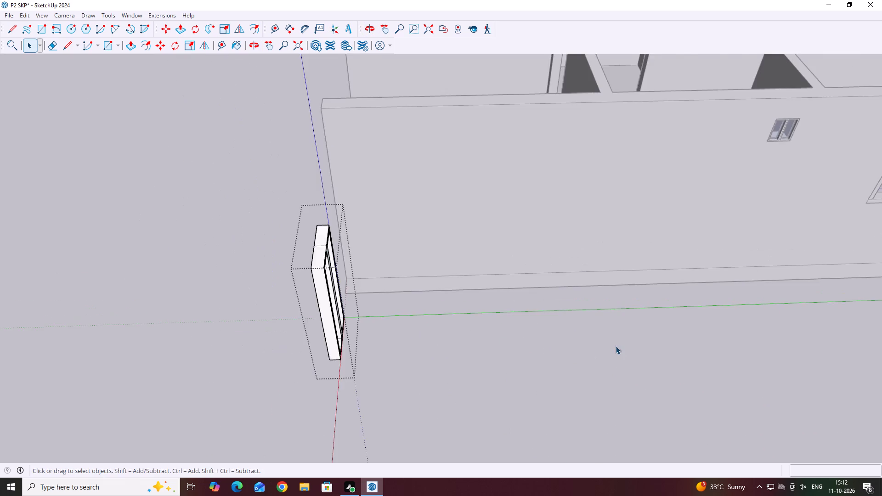
pyautogui.scroll(-3, 616, 346)
pyautogui.moveTo(683, 349); pyautogui.dragTo(369, 324, button='middle')
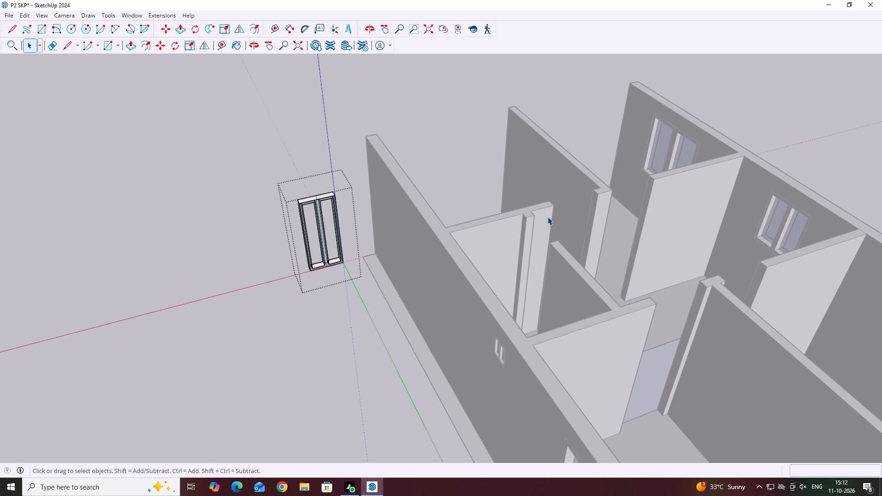
pyautogui.scroll(-1, 322, 238)
pyautogui.moveTo(324, 240); pyautogui.dragTo(331, 252, button='middle')
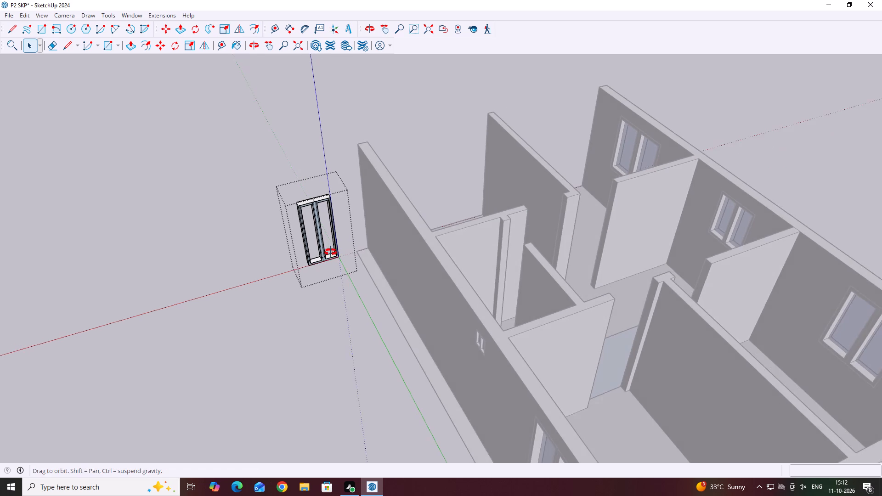
pyautogui.moveTo(331, 252); pyautogui.dragTo(329, 252, button='middle')
pyautogui.scroll(3, 329, 252)
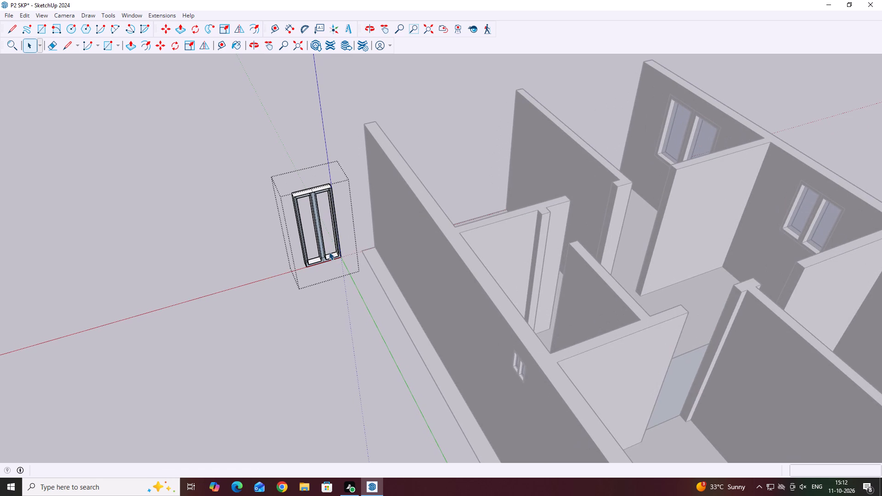
pyautogui.press('r')
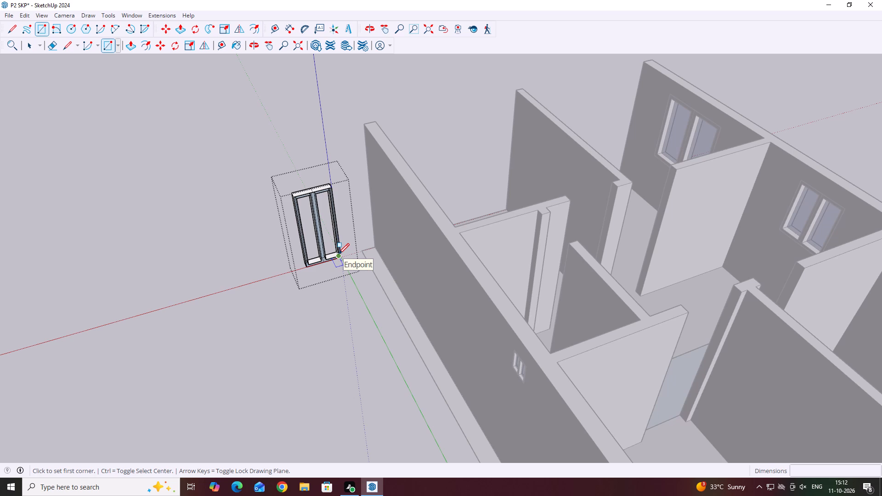
pyautogui.scroll(3, 319, 196)
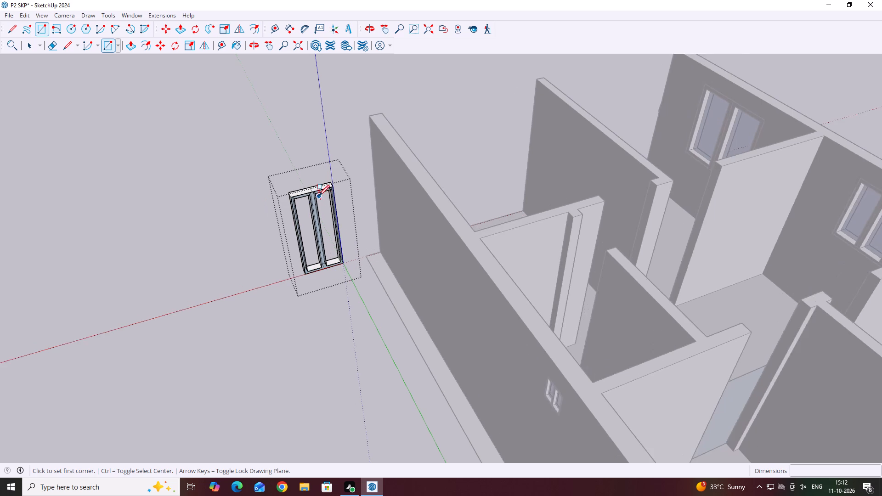
pyautogui.scroll(20, 319, 196)
pyautogui.scroll(2, 319, 196)
pyautogui.middleClick(325, 197)
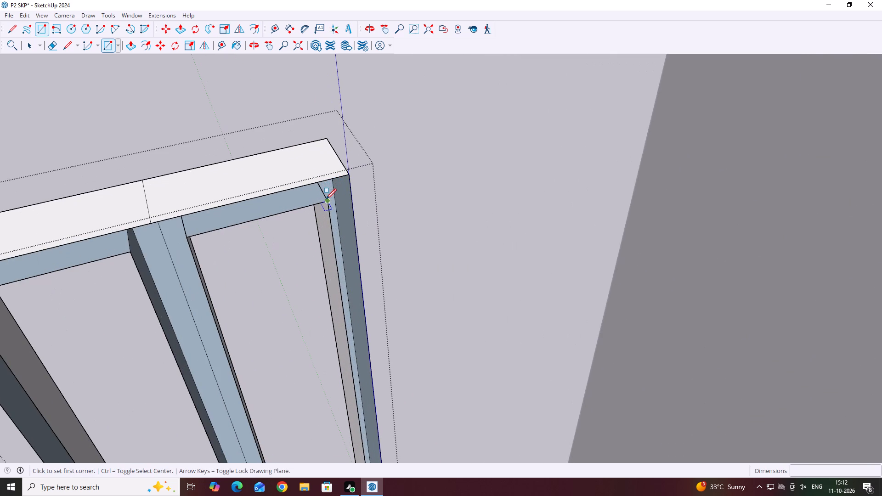
pyautogui.click(326, 199)
pyautogui.click(349, 174)
# Delete the large face covering the rest of the door's back, keeping the small corner rectangle.
pyautogui.scroll(-4, 394, 188)
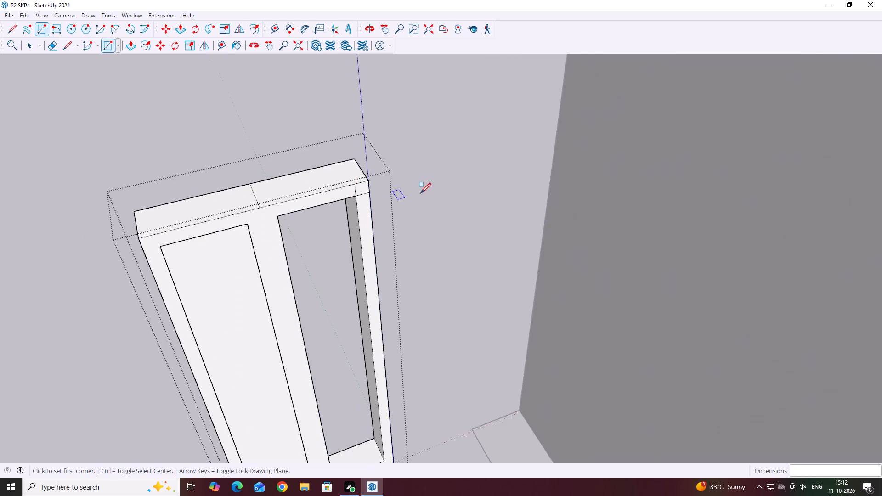
pyautogui.scroll(-6, 420, 193)
pyautogui.press('space')
pyautogui.click(296, 254)
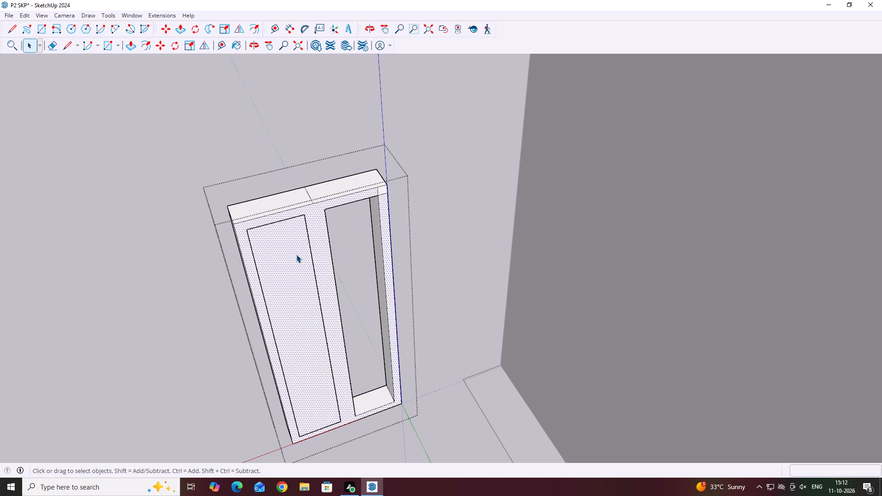
pyautogui.press('Delete')
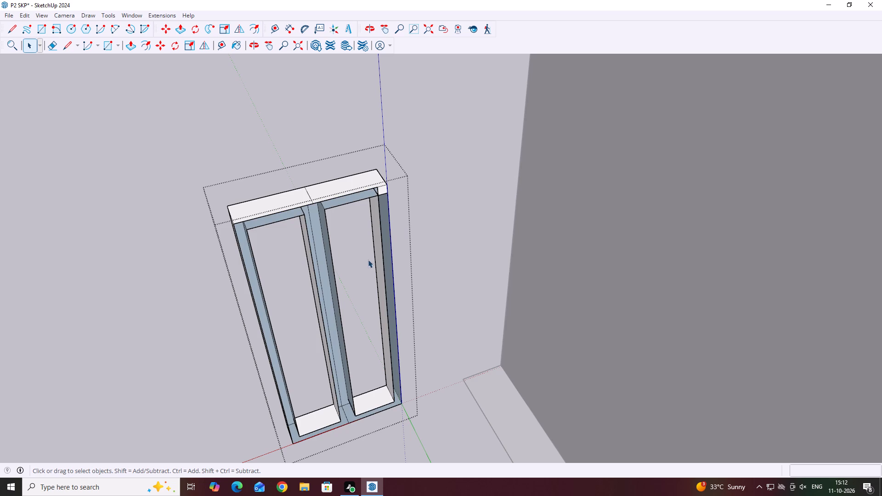
# Draw a matching small rectangle across the opposite top corner of the door frame's back.
pyautogui.press('r')
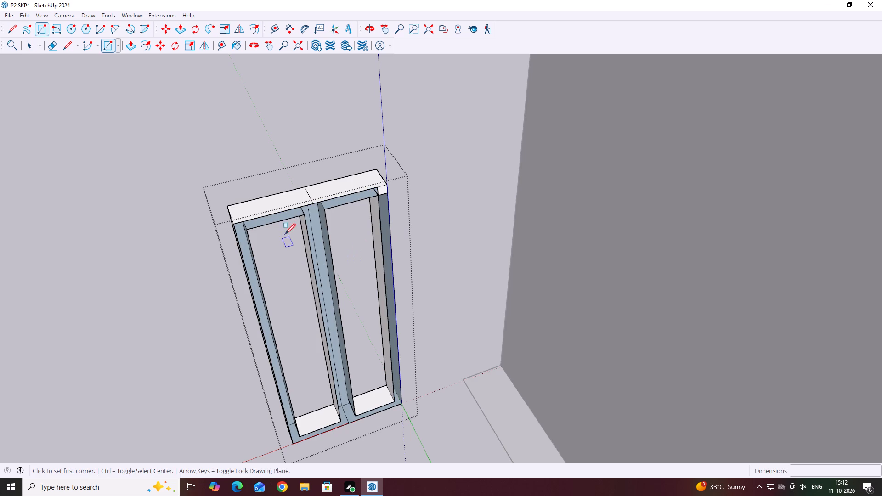
pyautogui.scroll(4, 251, 232)
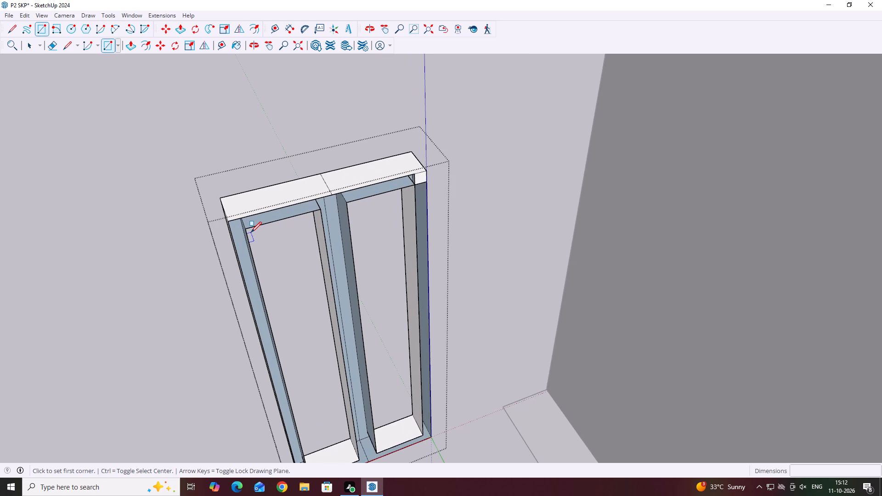
pyautogui.click(245, 229)
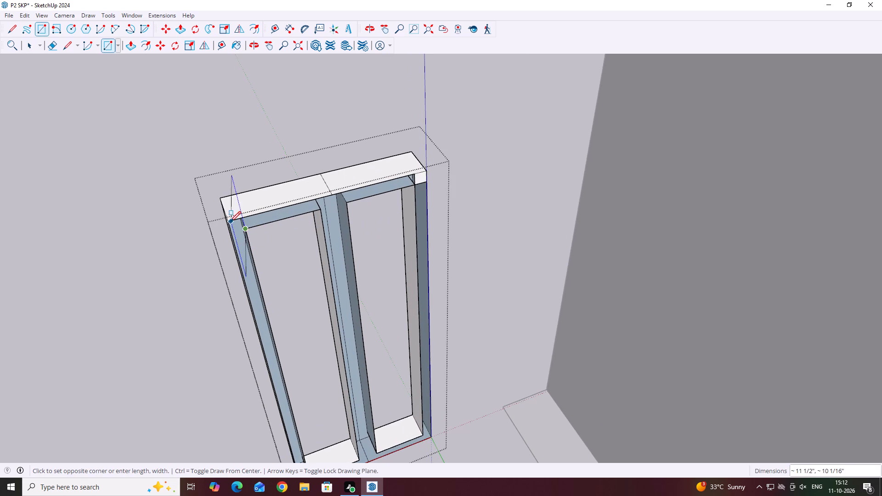
pyautogui.click(229, 222)
# Delete the large face filling the door's back again, keeping both small corner rectangles.
pyautogui.press('space')
pyautogui.click(275, 261)
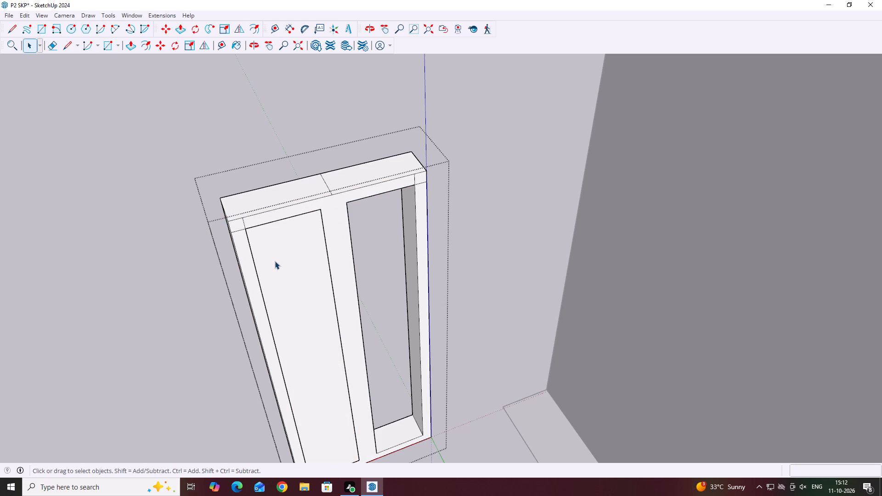
pyautogui.click(306, 272)
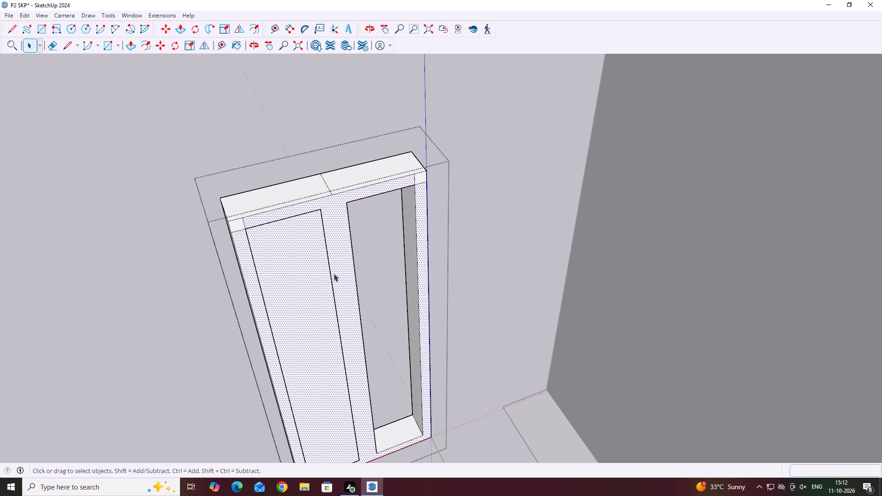
pyautogui.click(337, 270)
pyautogui.click(299, 278)
pyautogui.press('Delete')
# Draw a 2'2" by 2" rectangle along the back of the top rail between the two corner pieces.
pyautogui.moveTo(378, 276); pyautogui.dragTo(360, 254, button='middle')
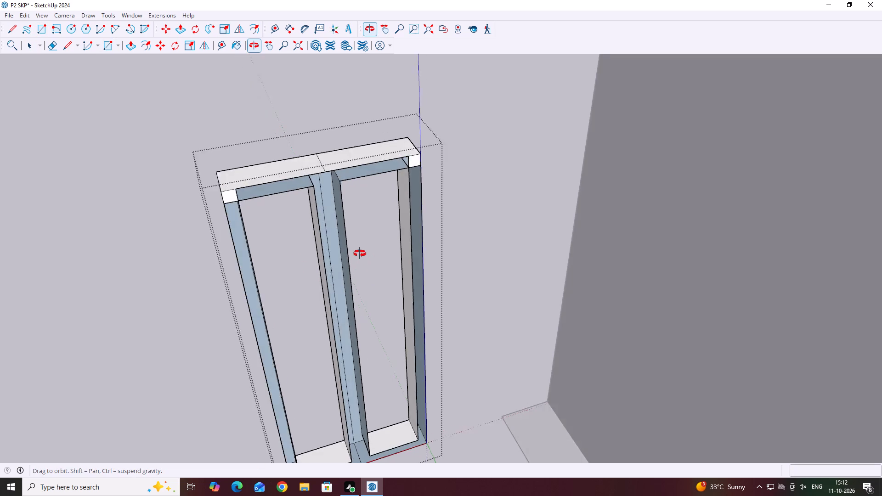
pyautogui.moveTo(360, 254); pyautogui.dragTo(353, 226, button='middle')
pyautogui.press('e')
pyautogui.press('r')
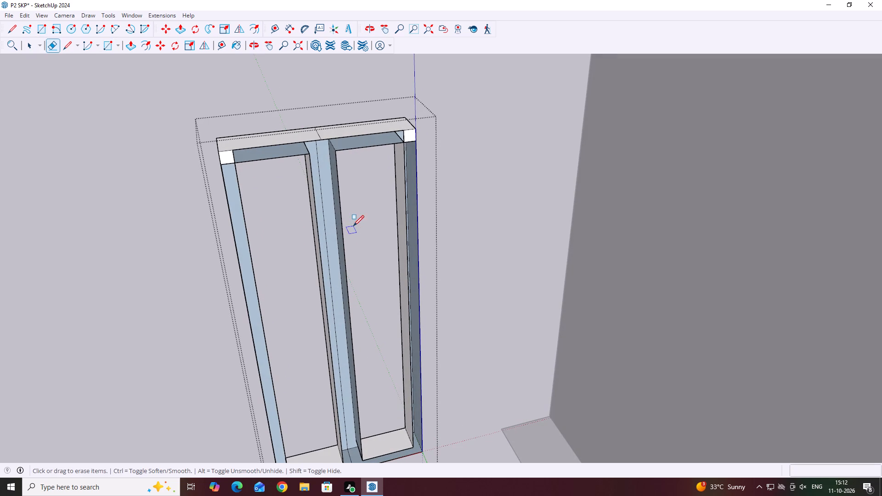
pyautogui.scroll(4, 237, 156)
pyautogui.click(231, 148)
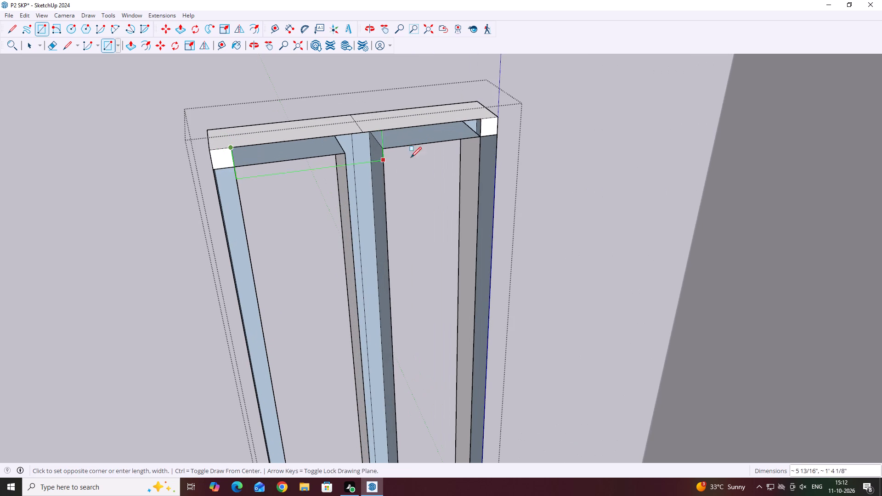
pyautogui.click(483, 136)
pyautogui.press('space')
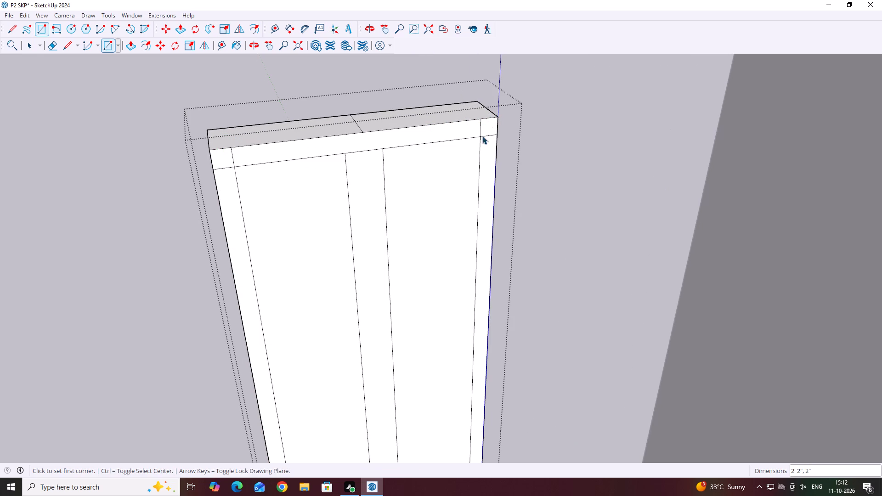
# Delete the two faces covering the back of the door's leaf openings so both openings go through.
pyautogui.click(458, 173)
pyautogui.press('Delete')
pyautogui.click(340, 205)
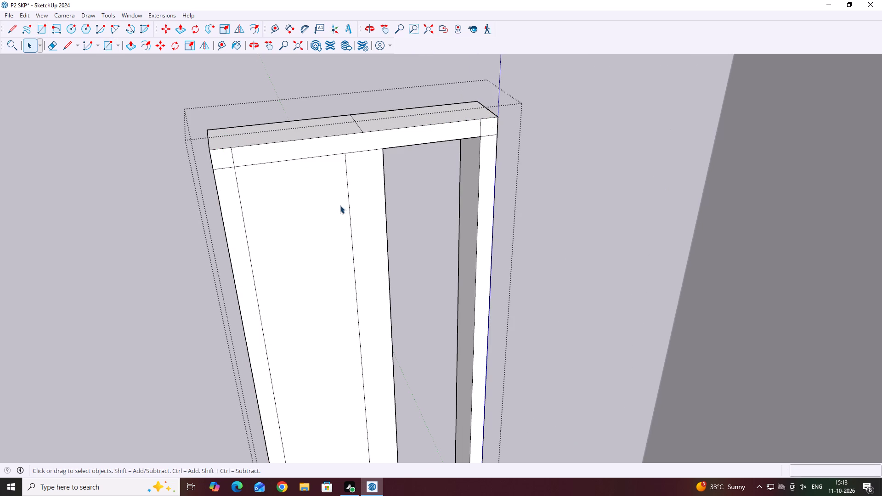
pyautogui.press('Delete')
# Draw a rectangular panel filling the first leaf opening, from the midpoint of the frame's bottom depth edge to the opposite top corner's midpoint.
pyautogui.scroll(-6, 427, 204)
pyautogui.moveTo(359, 238); pyautogui.dragTo(471, 263, button='middle')
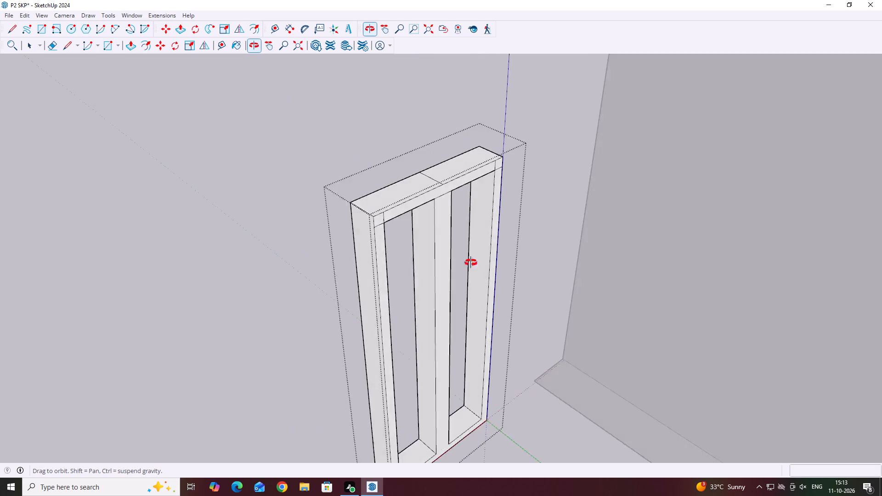
pyautogui.moveTo(471, 263); pyautogui.dragTo(577, 264, button='middle')
pyautogui.moveTo(396, 271); pyautogui.dragTo(481, 284, button='middle')
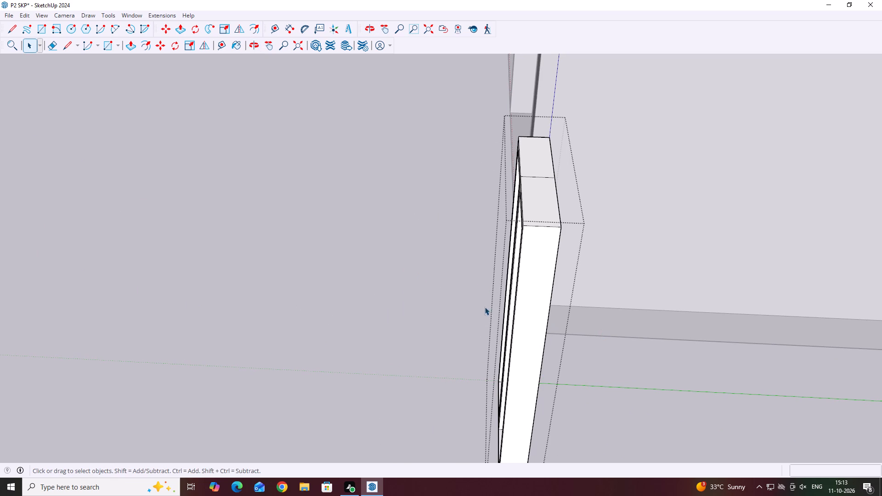
pyautogui.moveTo(432, 304); pyautogui.dragTo(691, 314, button='middle')
pyautogui.scroll(-5, 608, 319)
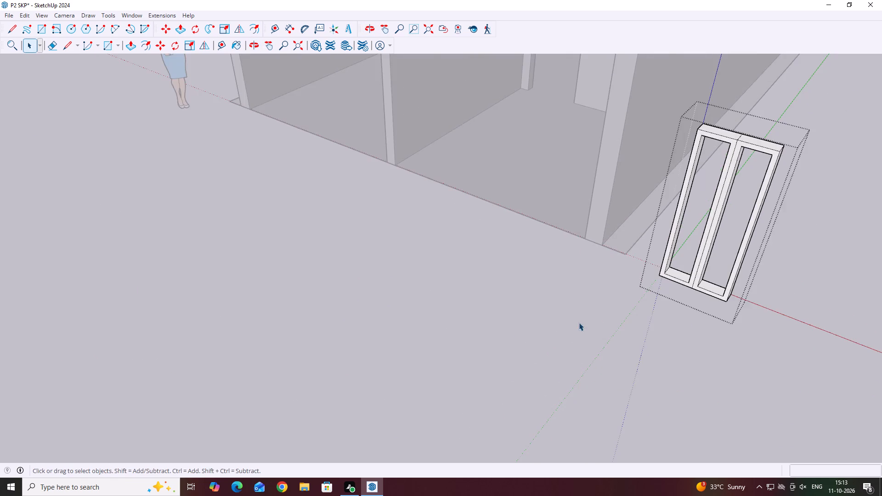
pyautogui.scroll(-5, 575, 322)
pyautogui.moveTo(334, 308); pyautogui.dragTo(401, 364, button='middle')
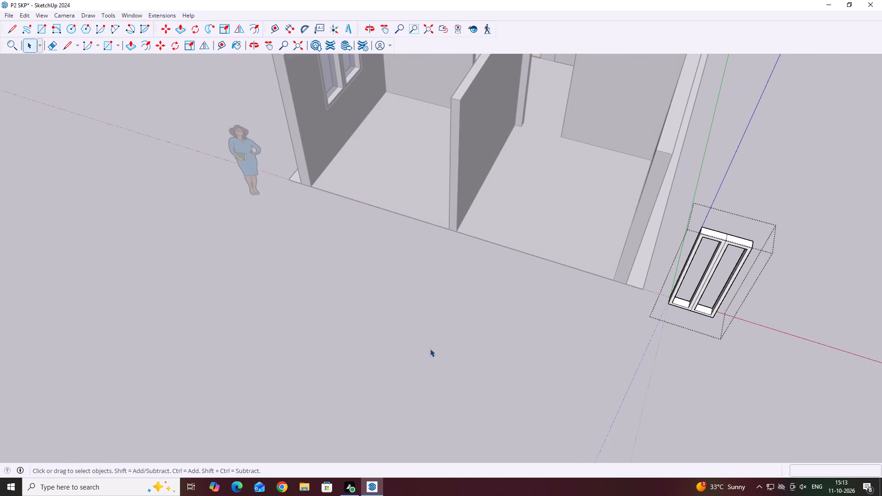
pyautogui.scroll(3, 731, 225)
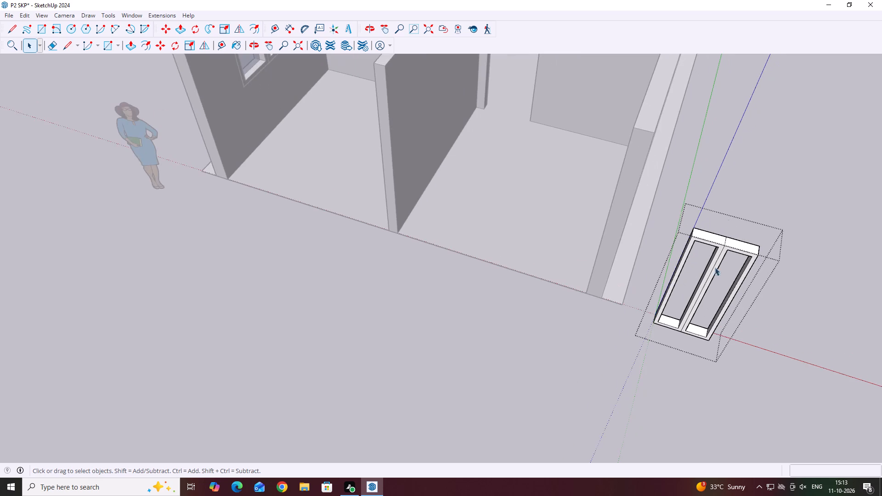
pyautogui.scroll(3, 707, 289)
pyautogui.moveTo(694, 362); pyautogui.dragTo(708, 372, button='middle')
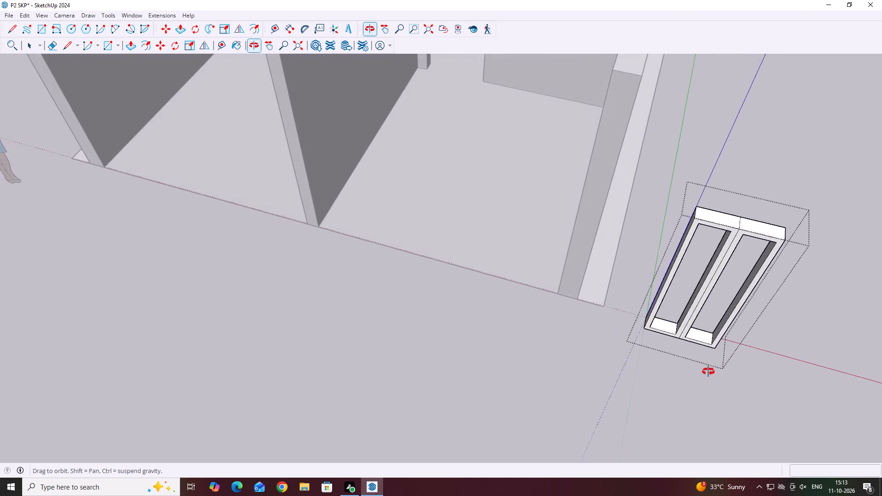
pyautogui.moveTo(708, 372); pyautogui.dragTo(721, 368, button='middle')
pyautogui.scroll(3, 696, 220)
pyautogui.moveTo(721, 244); pyautogui.dragTo(709, 162, button='middle')
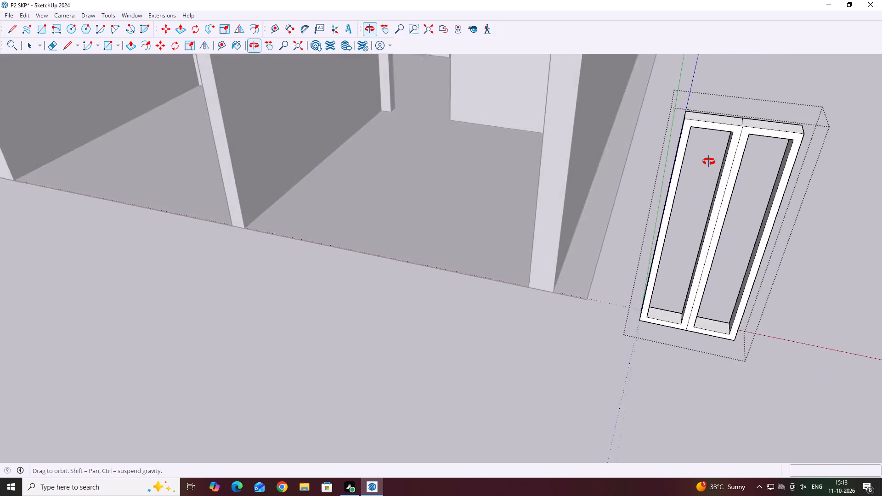
pyautogui.moveTo(709, 162); pyautogui.dragTo(639, 118, button='middle')
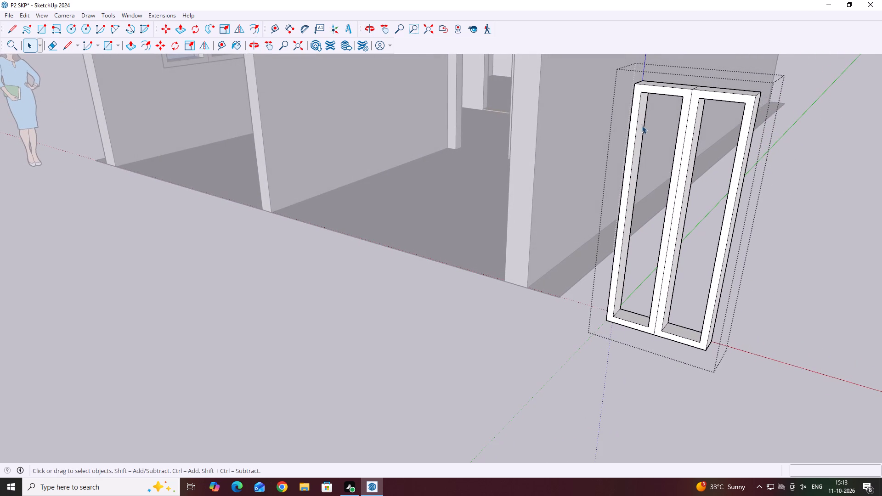
pyautogui.press('r')
pyautogui.scroll(6, 618, 322)
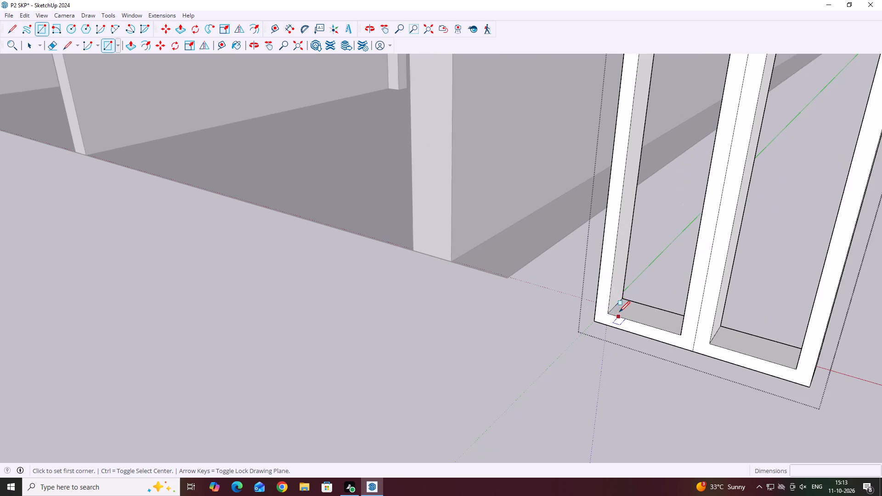
pyautogui.scroll(3, 619, 312)
pyautogui.click(615, 304)
pyautogui.scroll(-2, 664, 325)
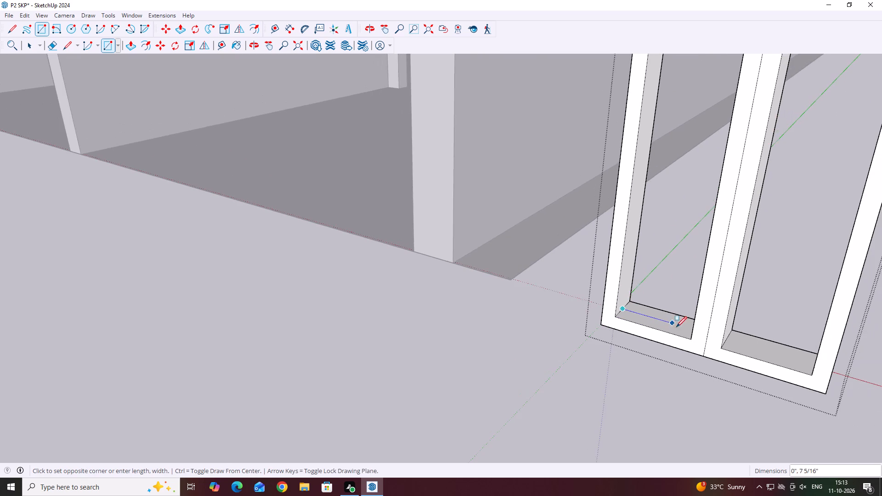
pyautogui.moveTo(690, 328); pyautogui.dragTo(755, 346, button='middle')
pyautogui.moveTo(710, 314); pyautogui.dragTo(797, 336, button='middle')
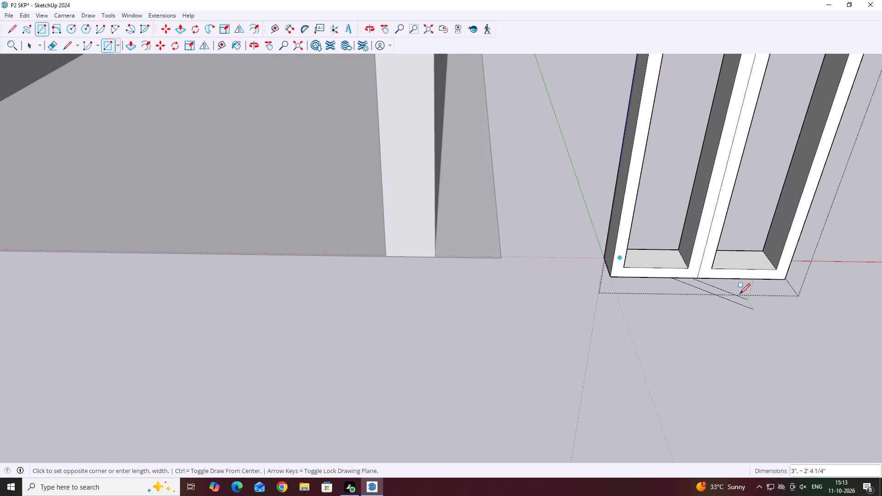
pyautogui.scroll(7, 682, 258)
pyautogui.click(686, 260)
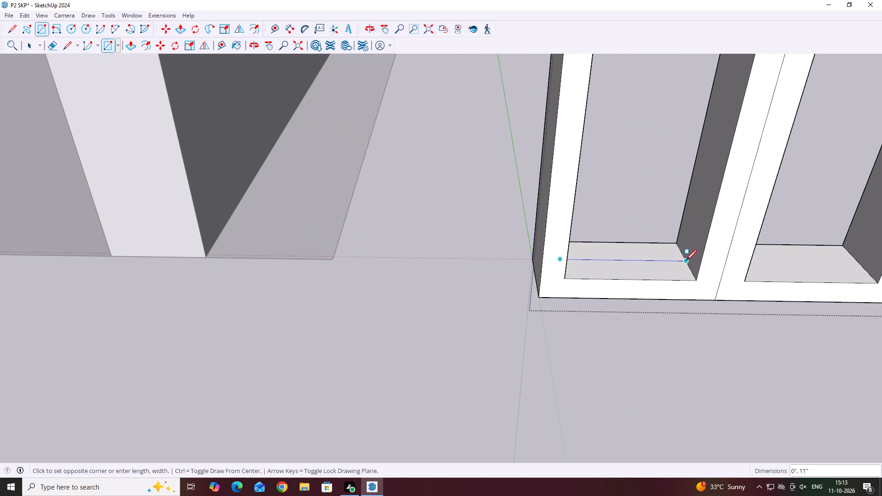
pyautogui.scroll(-20, 698, 248)
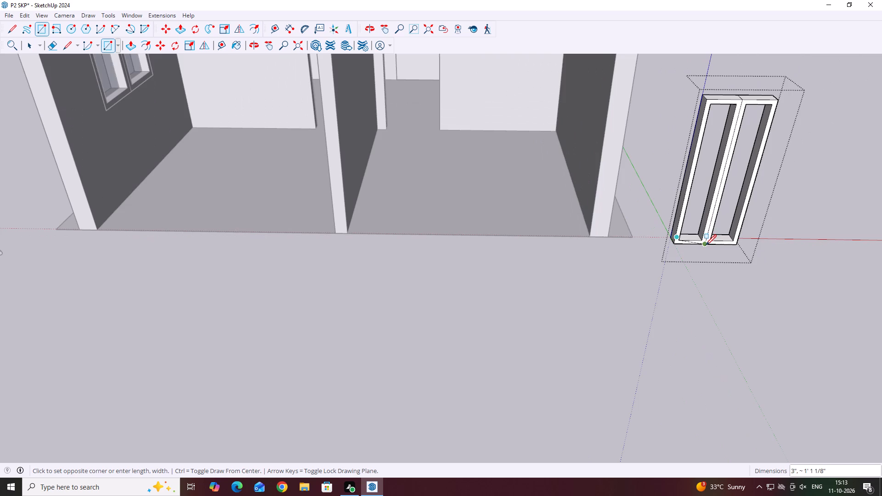
pyautogui.scroll(-10, 693, 218)
pyautogui.moveTo(710, 185); pyautogui.dragTo(676, 241, button='middle')
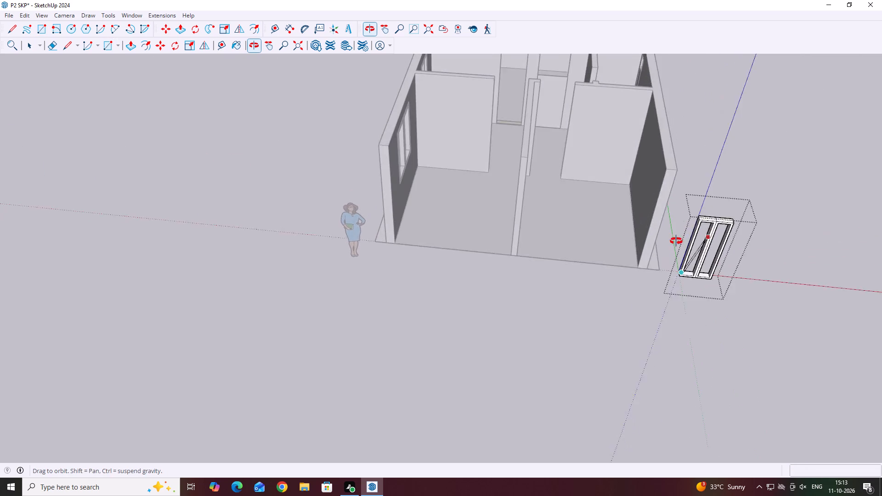
pyautogui.moveTo(676, 241); pyautogui.dragTo(675, 264, button='middle')
pyautogui.scroll(6, 698, 260)
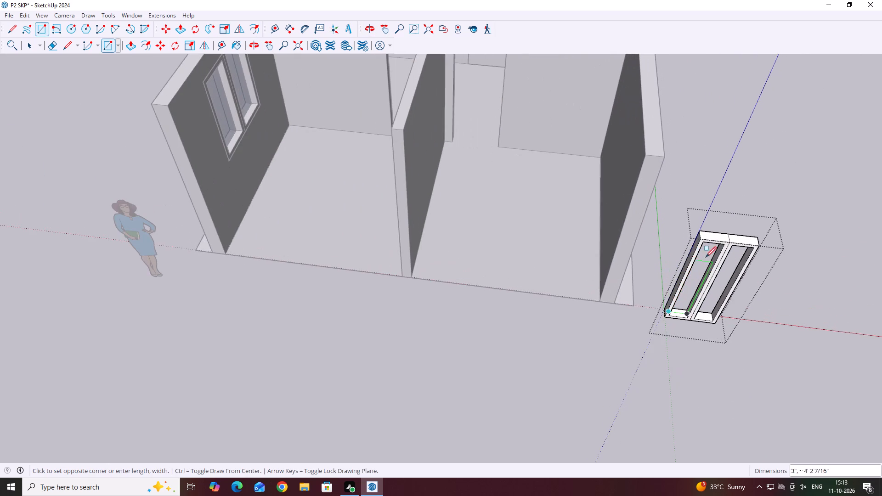
pyautogui.moveTo(707, 256); pyautogui.dragTo(713, 209, button='middle')
pyautogui.scroll(4, 713, 202)
pyautogui.moveTo(718, 183); pyautogui.dragTo(725, 152, button='middle')
pyautogui.scroll(3, 726, 154)
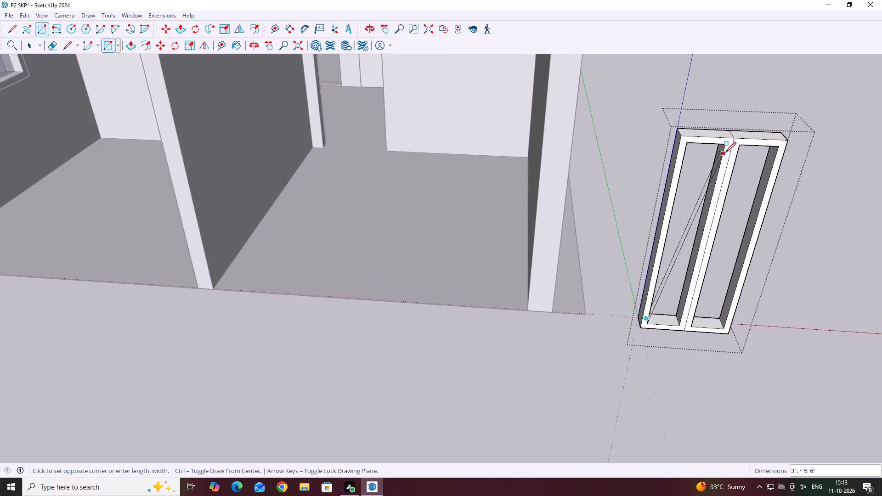
pyautogui.scroll(2, 723, 138)
pyautogui.moveTo(723, 138); pyautogui.dragTo(717, 104, button='middle')
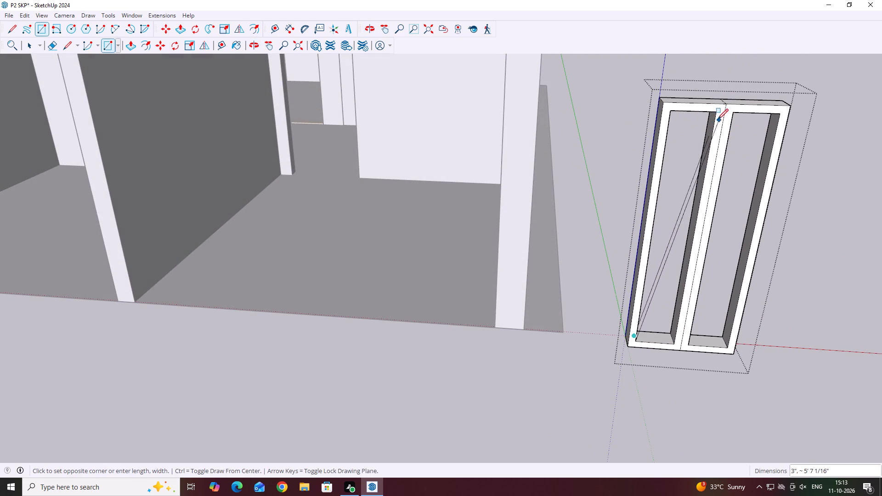
pyautogui.scroll(2, 717, 119)
pyautogui.moveTo(714, 118); pyautogui.dragTo(729, 54, button='middle')
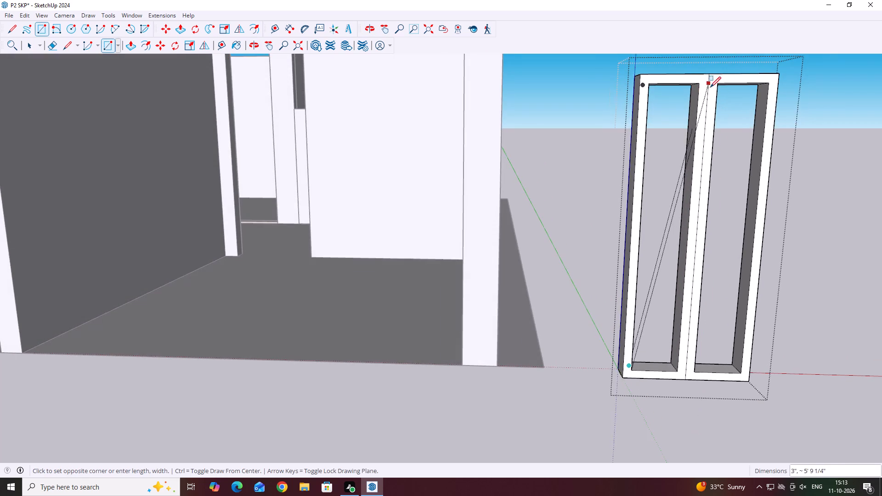
pyautogui.scroll(16, 709, 87)
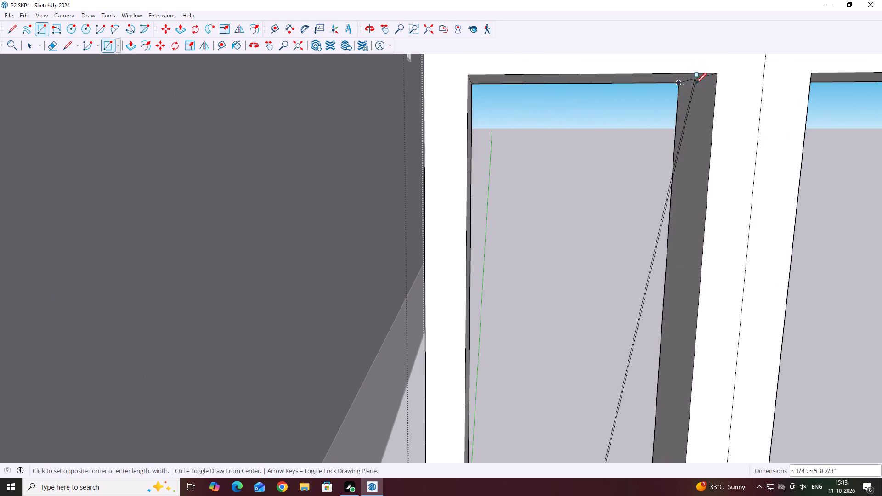
pyautogui.click(695, 80)
pyautogui.press('space')
# Copy the panel face into the second leaf opening at the same depth and leave the door group.
pyautogui.scroll(-8, 571, 113)
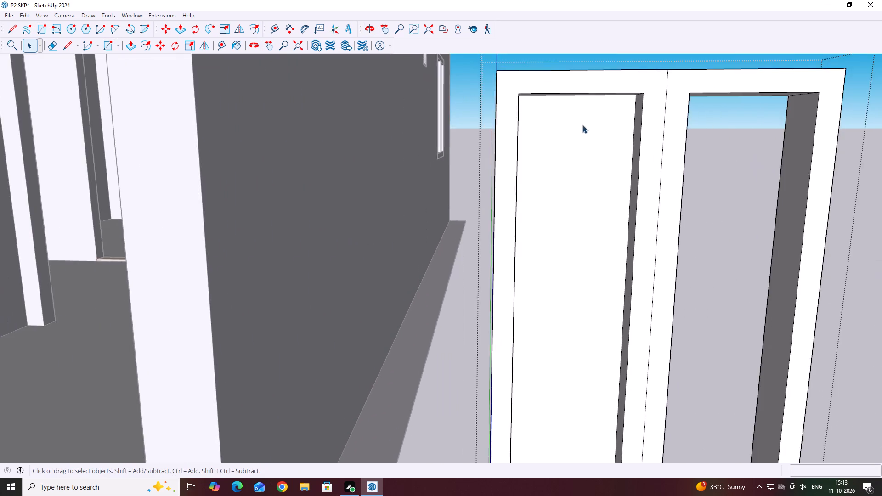
pyautogui.scroll(-13, 582, 125)
pyautogui.moveTo(610, 287); pyautogui.dragTo(590, 312, button='middle')
pyautogui.click(563, 306)
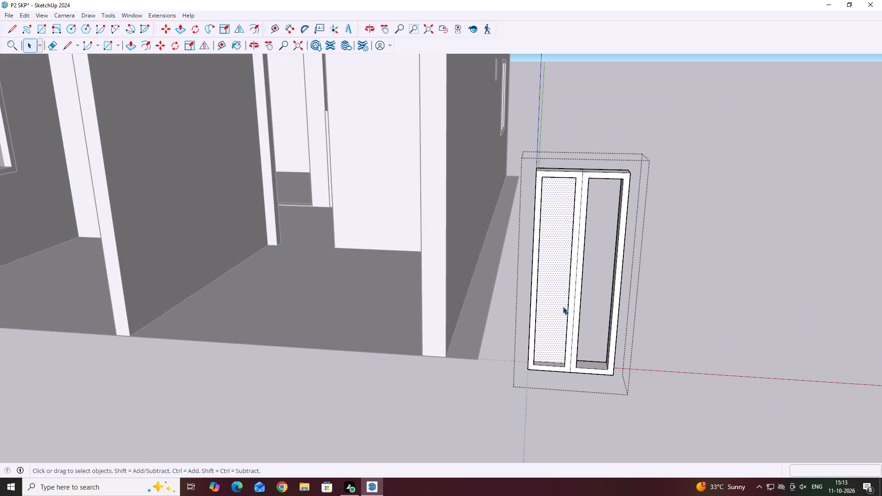
pyautogui.press('m')
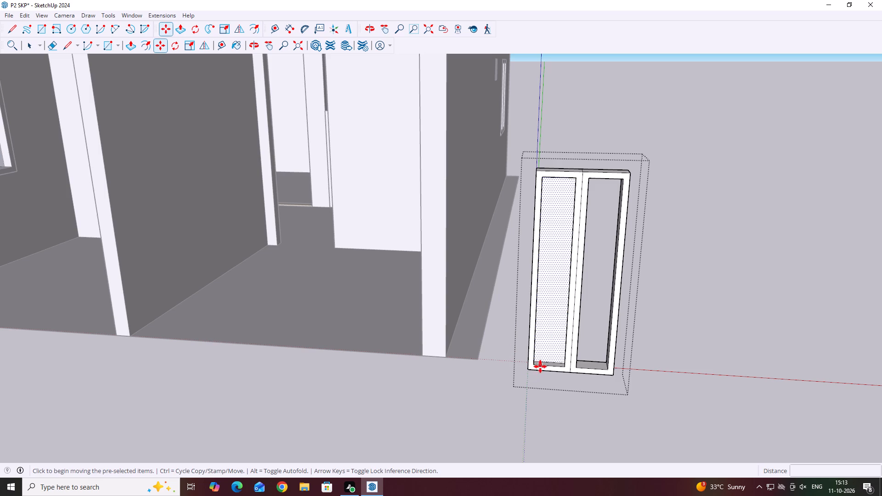
pyautogui.click(534, 365)
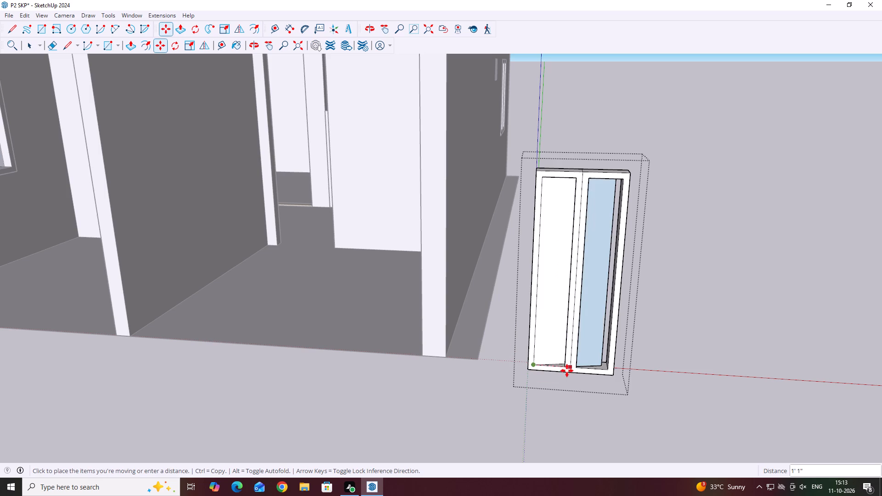
pyautogui.click(578, 367)
pyautogui.press('space')
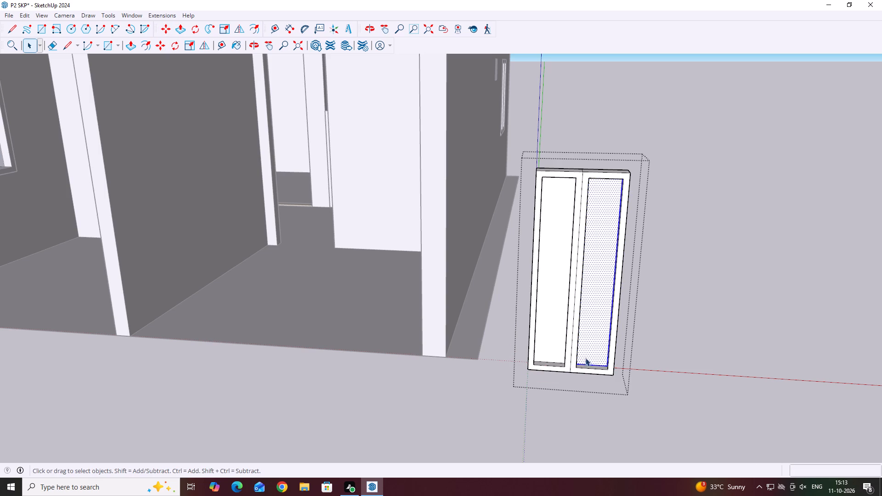
pyautogui.click(697, 361)
# Move the finished two-leaf door from beside the house onto the khaki slab in the interior doorway, aligned to the doorway's corner.
pyautogui.scroll(-5, 593, 317)
pyautogui.moveTo(582, 240); pyautogui.dragTo(600, 353, button='middle')
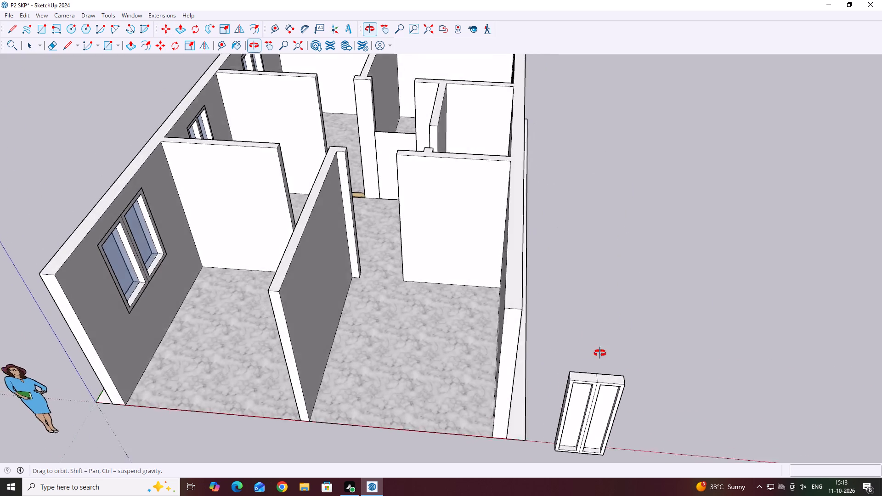
pyautogui.moveTo(600, 353); pyautogui.dragTo(639, 291, button='middle')
pyautogui.click(643, 353)
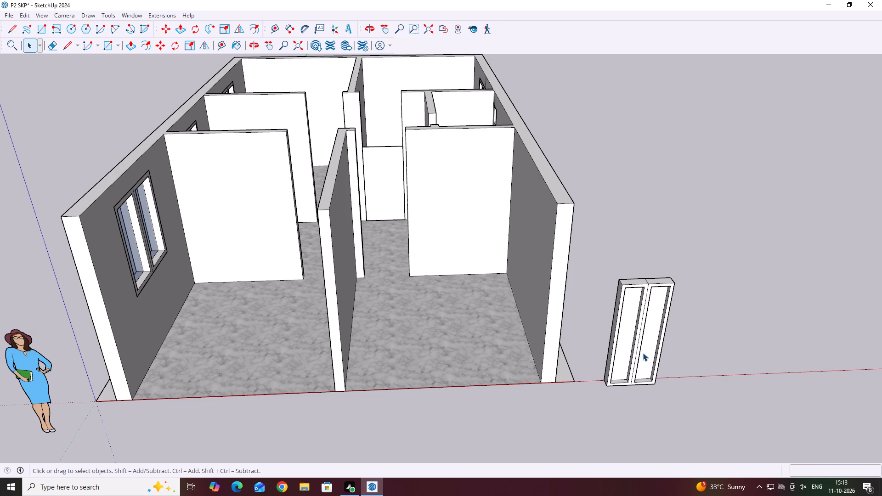
pyautogui.press('m')
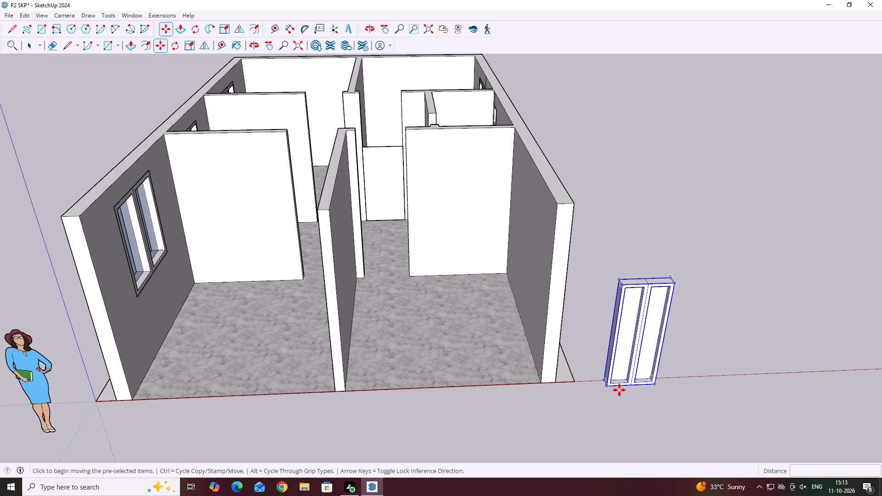
pyautogui.click(608, 388)
pyautogui.scroll(-6, 676, 360)
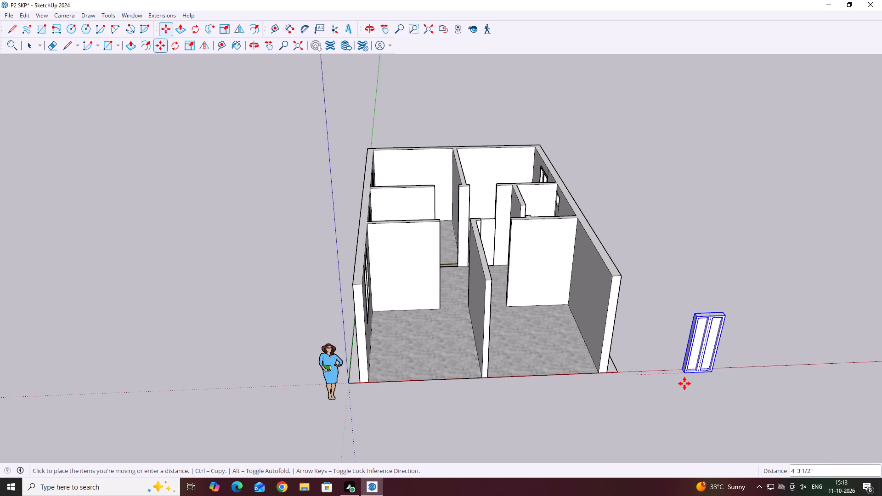
pyautogui.moveTo(494, 293); pyautogui.dragTo(493, 360, button='middle')
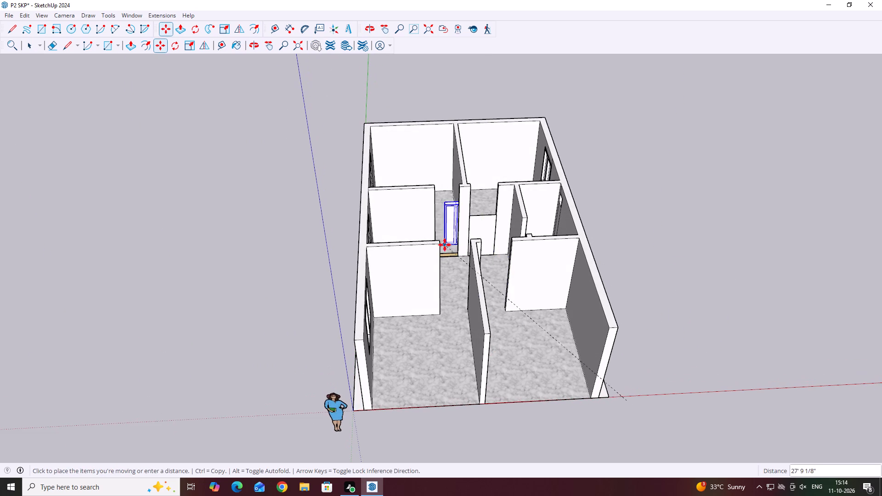
pyautogui.moveTo(445, 246); pyautogui.dragTo(426, 308, button='middle')
pyautogui.scroll(12, 436, 232)
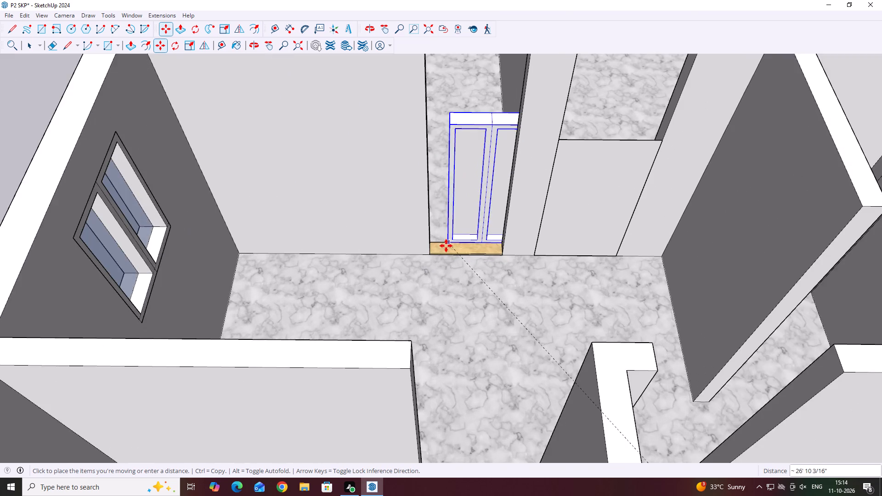
pyautogui.click(431, 253)
# Examine how the placed door sits on the slab and between the walls of its doorway.
pyautogui.moveTo(453, 250); pyautogui.dragTo(471, 248, button='middle')
pyautogui.scroll(3, 420, 251)
pyautogui.moveTo(438, 248); pyautogui.dragTo(438, 249, button='middle')
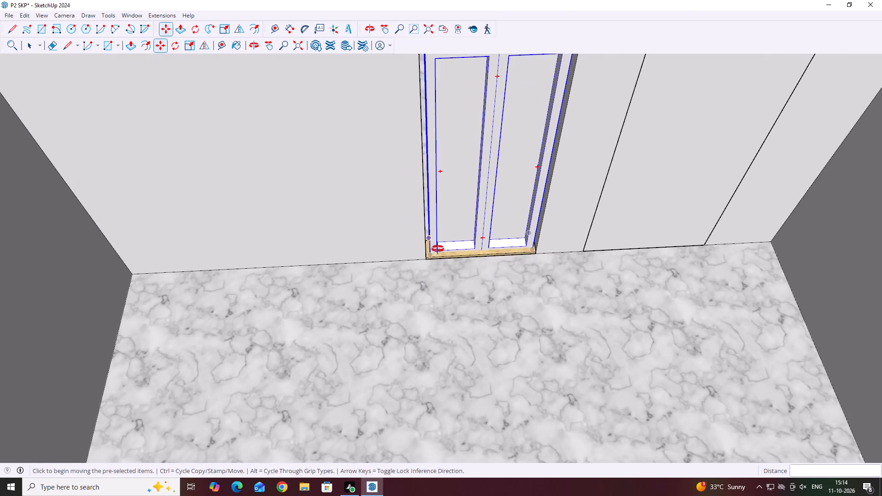
pyautogui.moveTo(438, 249); pyautogui.dragTo(462, 192, button='middle')
pyautogui.moveTo(476, 217); pyautogui.dragTo(320, 359, button='middle')
pyautogui.scroll(-3, 320, 359)
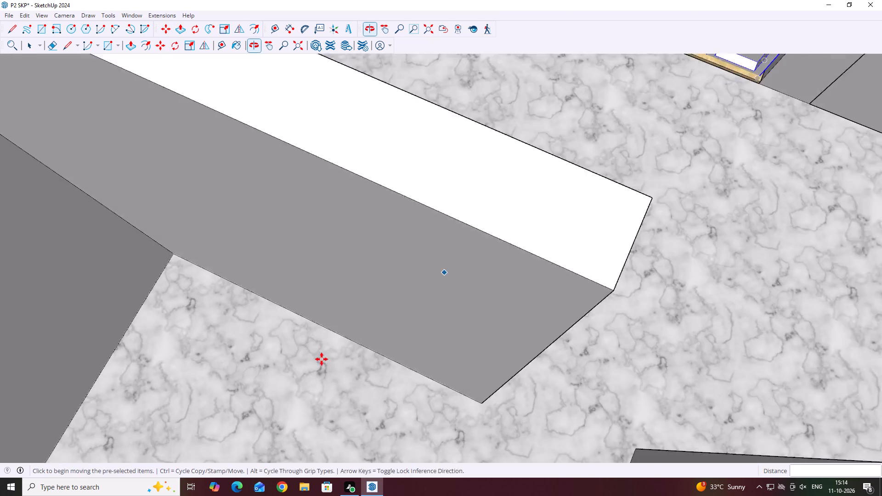
pyautogui.scroll(-1, 322, 359)
pyautogui.scroll(-11, 461, 297)
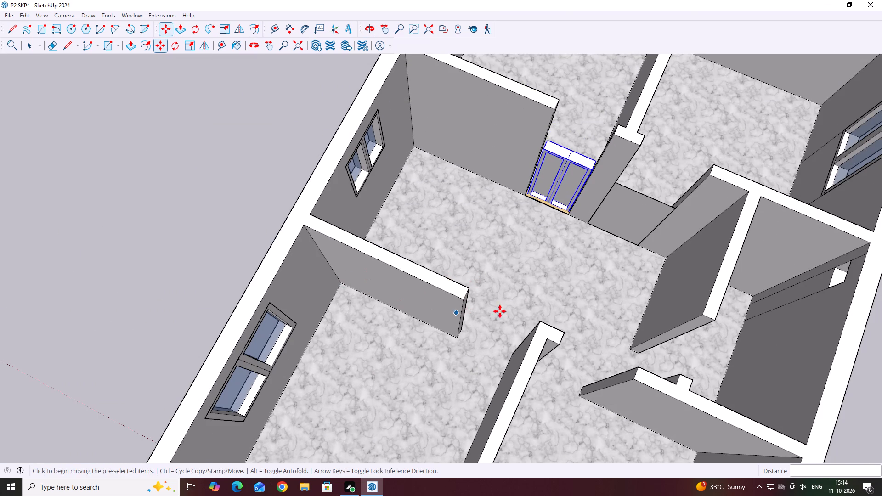
pyautogui.scroll(9, 554, 201)
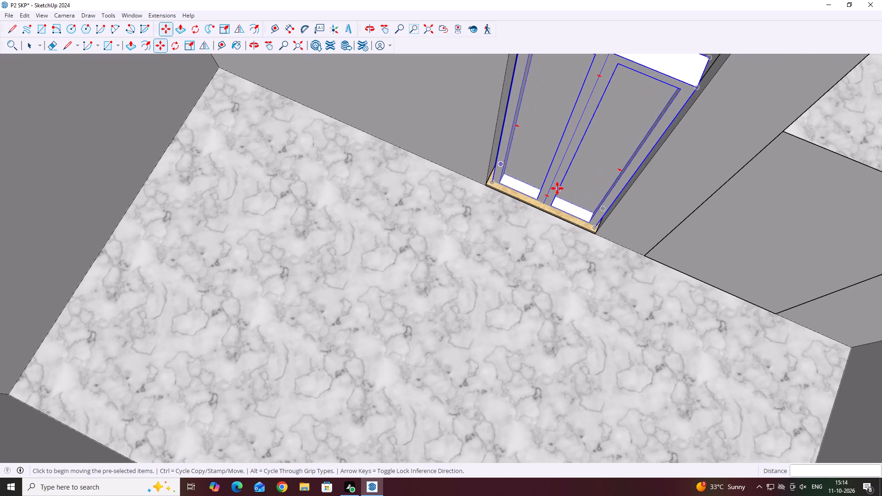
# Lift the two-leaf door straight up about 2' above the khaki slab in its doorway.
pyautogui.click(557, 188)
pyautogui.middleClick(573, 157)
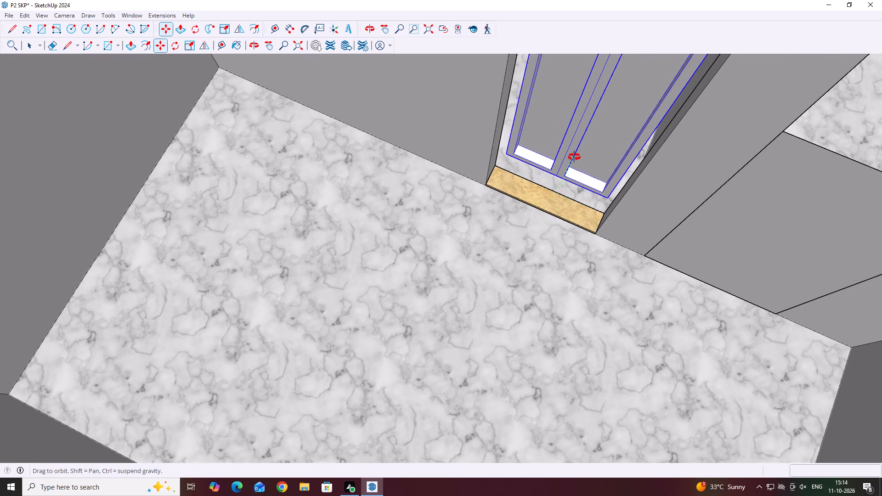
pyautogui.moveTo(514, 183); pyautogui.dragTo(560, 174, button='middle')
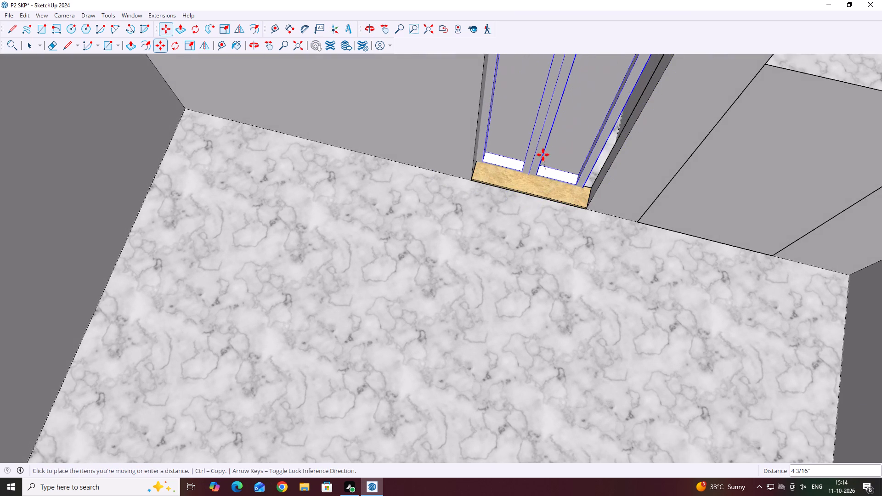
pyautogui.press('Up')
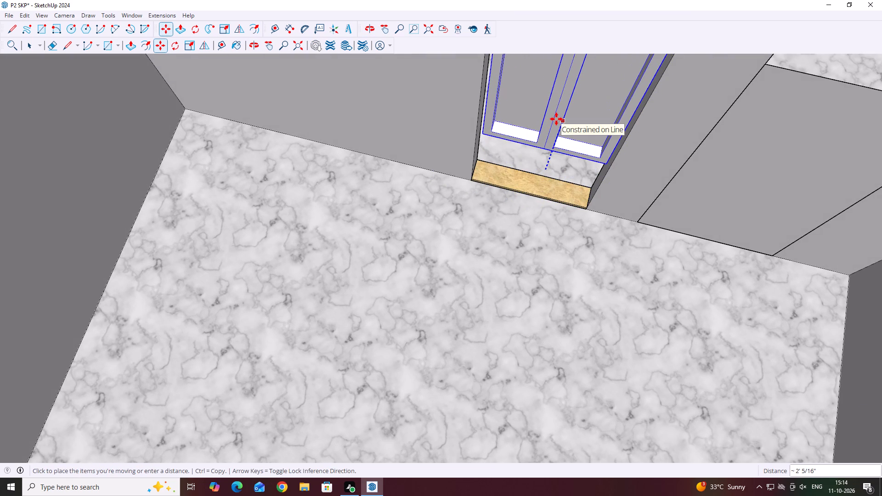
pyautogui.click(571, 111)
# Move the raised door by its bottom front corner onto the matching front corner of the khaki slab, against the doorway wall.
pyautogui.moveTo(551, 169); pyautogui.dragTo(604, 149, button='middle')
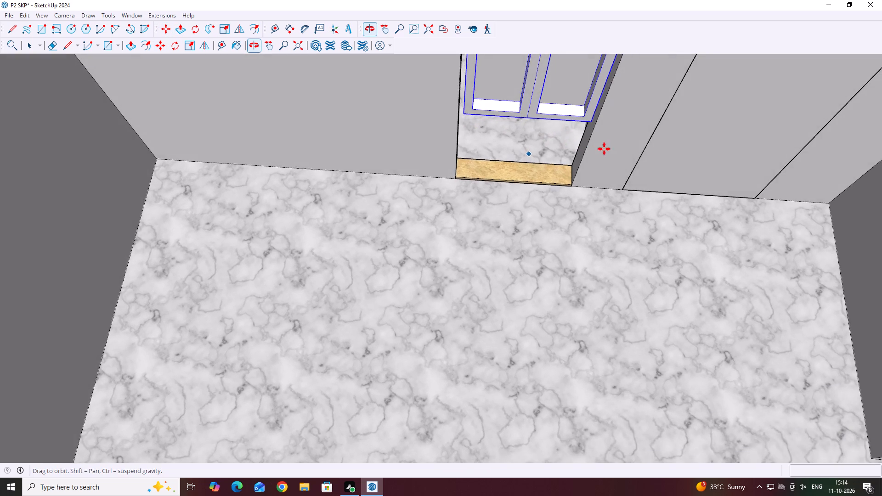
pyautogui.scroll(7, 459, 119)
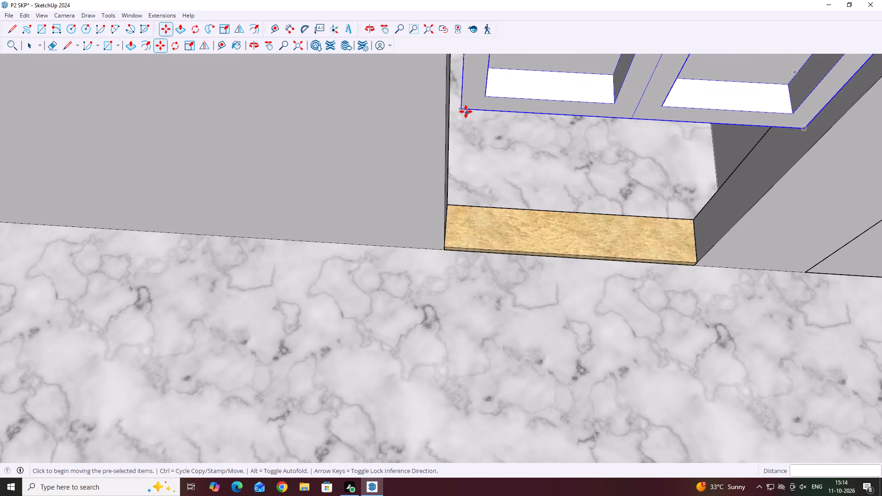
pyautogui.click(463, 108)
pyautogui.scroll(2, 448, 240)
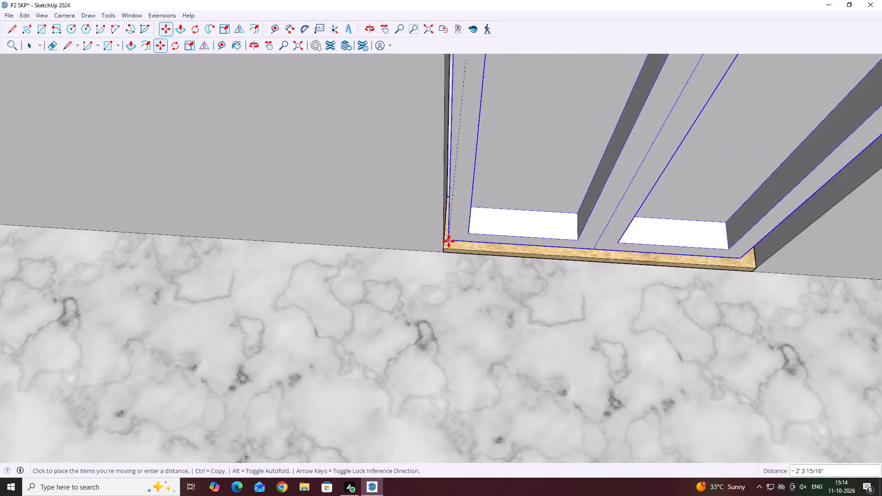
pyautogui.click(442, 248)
# Examine the door in its doorway from several sides and compare it with the neighbouring openings.
pyautogui.moveTo(567, 252); pyautogui.dragTo(591, 143, button='middle')
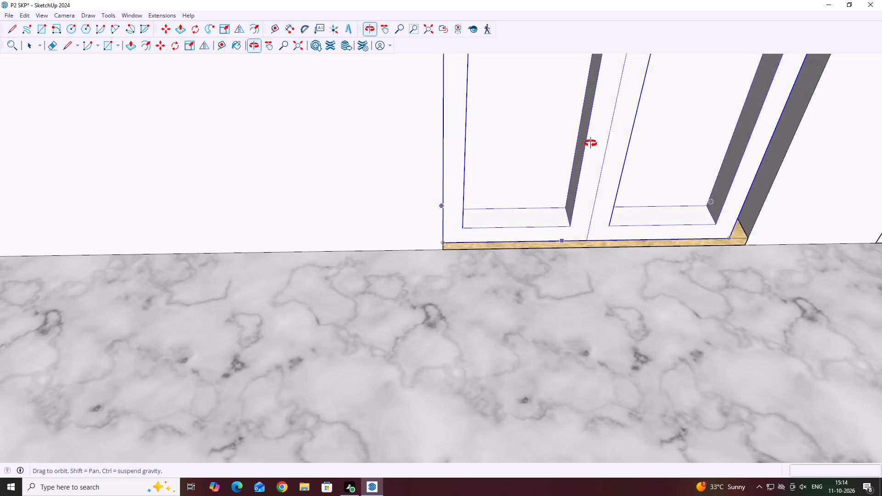
pyautogui.moveTo(591, 143); pyautogui.dragTo(550, 125, button='middle')
pyautogui.scroll(-20, 550, 133)
pyautogui.moveTo(571, 220); pyautogui.dragTo(530, 244, button='middle')
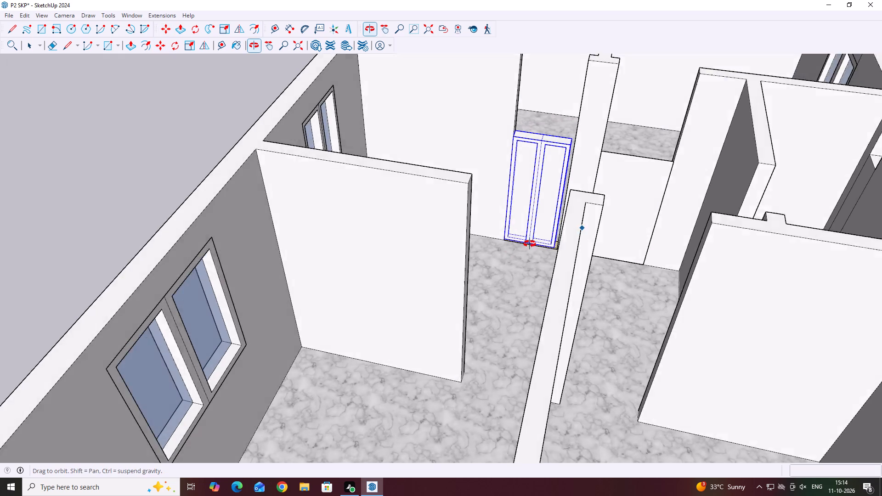
pyautogui.moveTo(530, 244); pyautogui.dragTo(480, 261, button='middle')
pyautogui.moveTo(624, 211); pyautogui.dragTo(563, 242, button='middle')
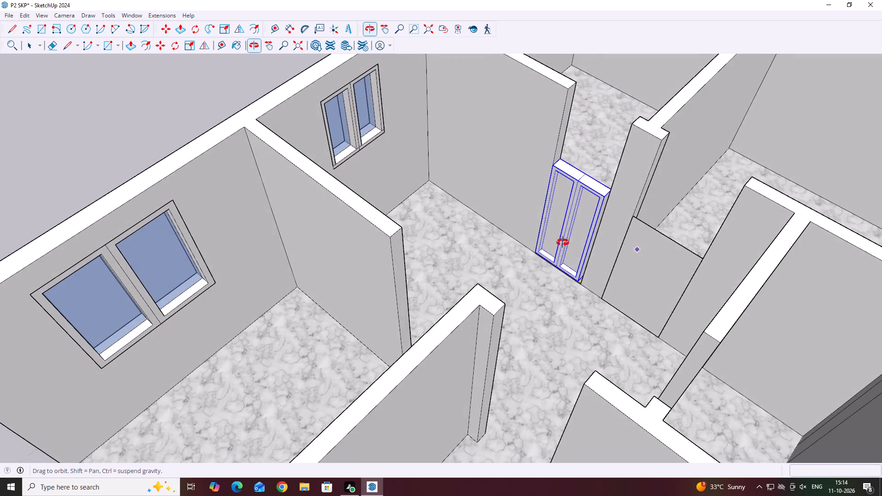
pyautogui.moveTo(563, 242); pyautogui.dragTo(616, 263, button='middle')
pyautogui.moveTo(485, 215); pyautogui.dragTo(526, 226, button='middle')
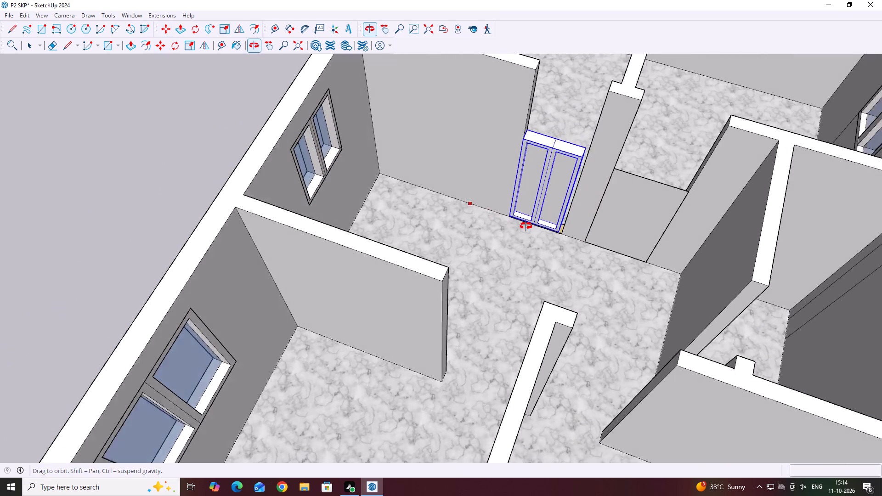
pyautogui.moveTo(526, 226); pyautogui.dragTo(564, 224, button='middle')
pyautogui.press('space')
pyautogui.moveTo(549, 204); pyautogui.dragTo(481, 193, button='middle')
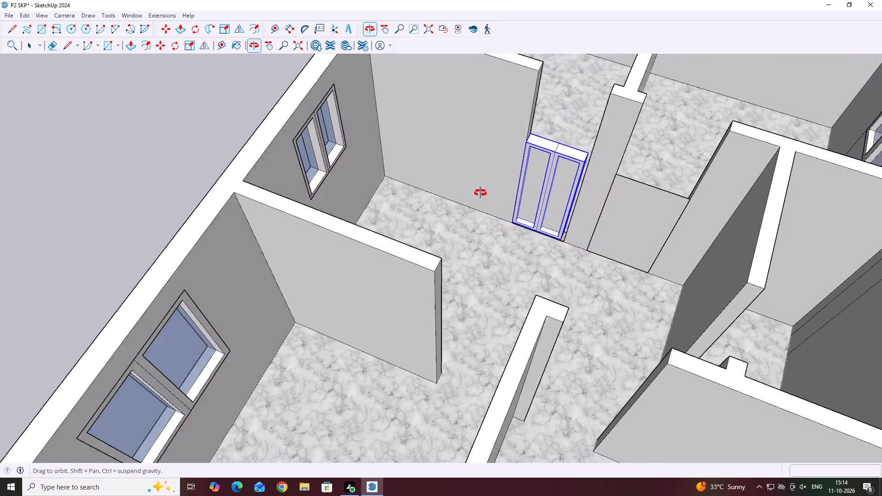
pyautogui.moveTo(481, 193); pyautogui.dragTo(571, 115, button='middle')
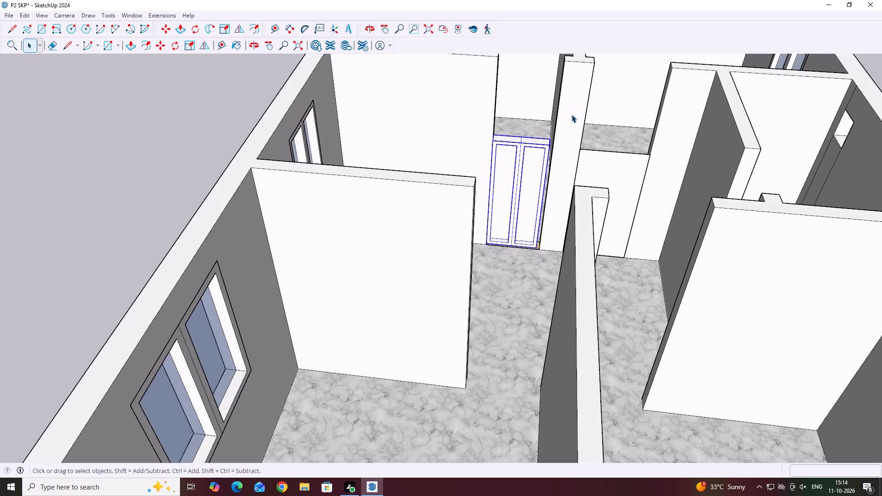
pyautogui.scroll(-6, 573, 124)
pyautogui.moveTo(577, 223); pyautogui.dragTo(524, 241, button='middle')
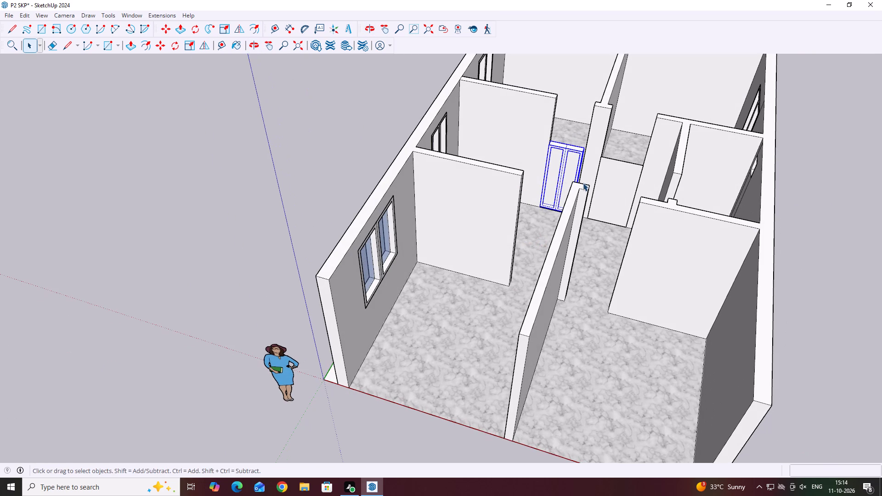
pyautogui.moveTo(552, 212); pyautogui.dragTo(611, 211, button='middle')
pyautogui.scroll(3, 552, 197)
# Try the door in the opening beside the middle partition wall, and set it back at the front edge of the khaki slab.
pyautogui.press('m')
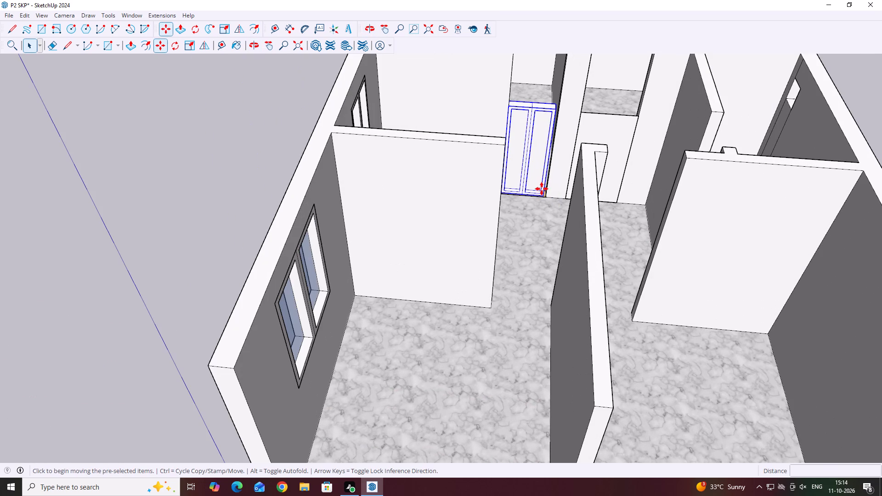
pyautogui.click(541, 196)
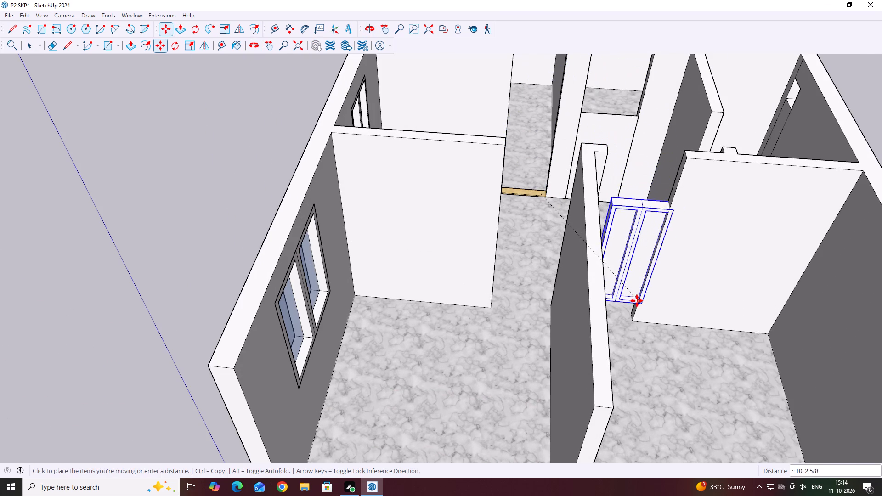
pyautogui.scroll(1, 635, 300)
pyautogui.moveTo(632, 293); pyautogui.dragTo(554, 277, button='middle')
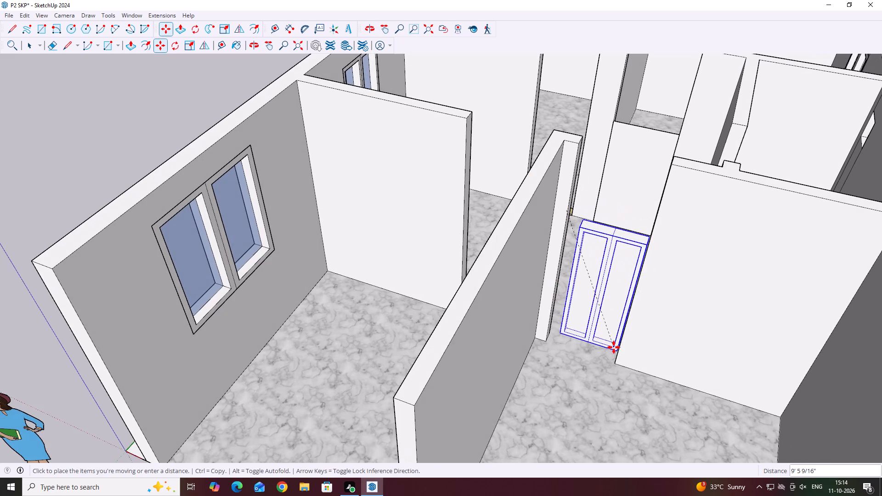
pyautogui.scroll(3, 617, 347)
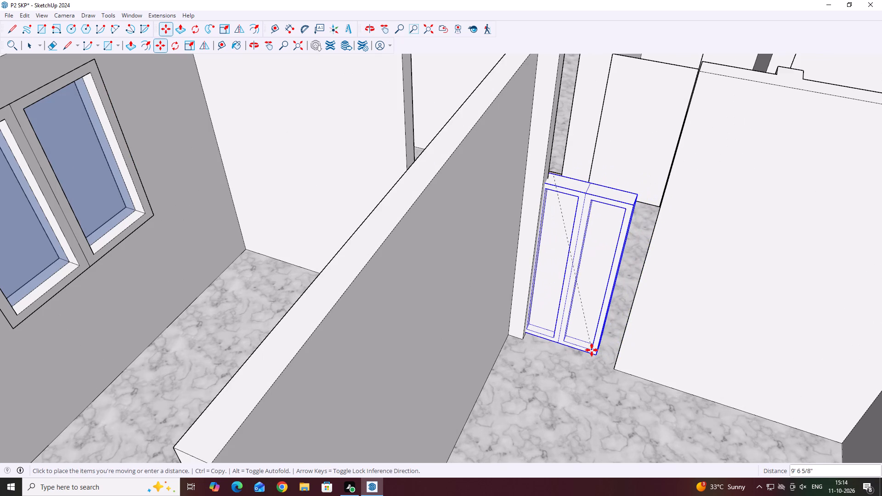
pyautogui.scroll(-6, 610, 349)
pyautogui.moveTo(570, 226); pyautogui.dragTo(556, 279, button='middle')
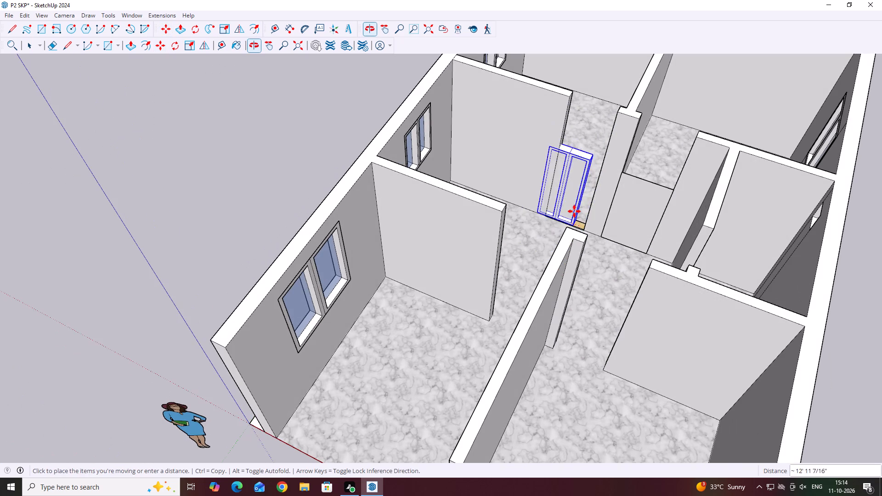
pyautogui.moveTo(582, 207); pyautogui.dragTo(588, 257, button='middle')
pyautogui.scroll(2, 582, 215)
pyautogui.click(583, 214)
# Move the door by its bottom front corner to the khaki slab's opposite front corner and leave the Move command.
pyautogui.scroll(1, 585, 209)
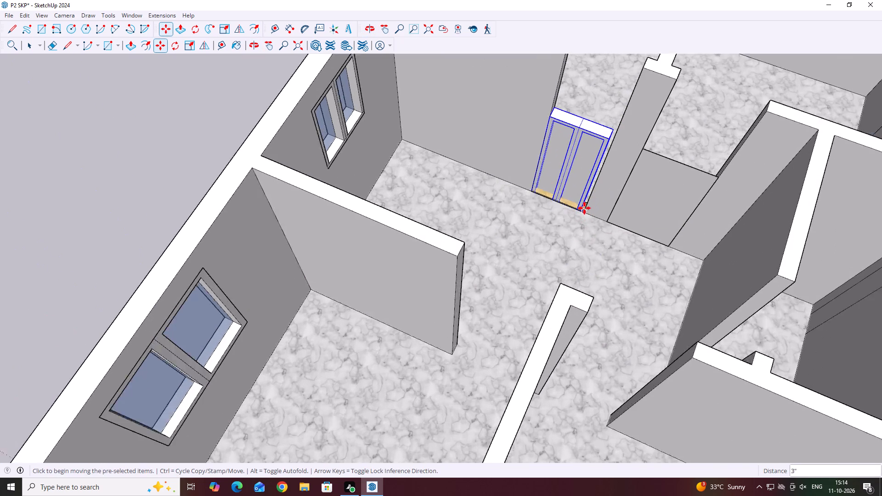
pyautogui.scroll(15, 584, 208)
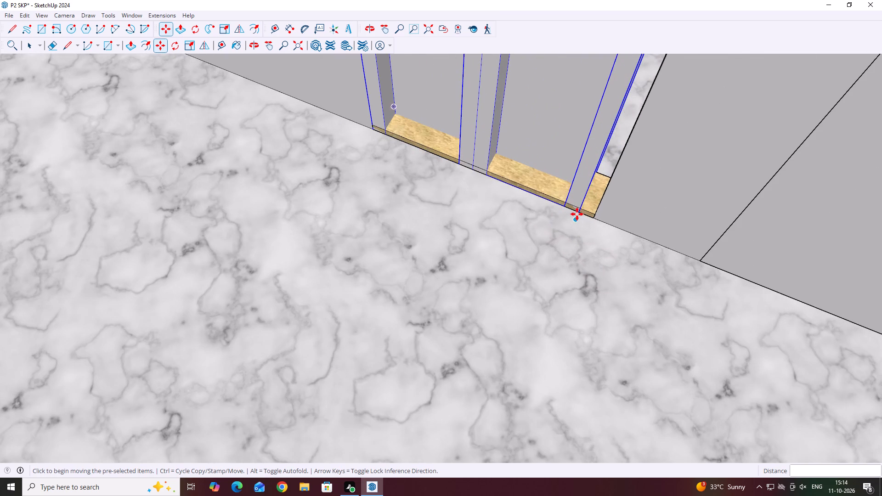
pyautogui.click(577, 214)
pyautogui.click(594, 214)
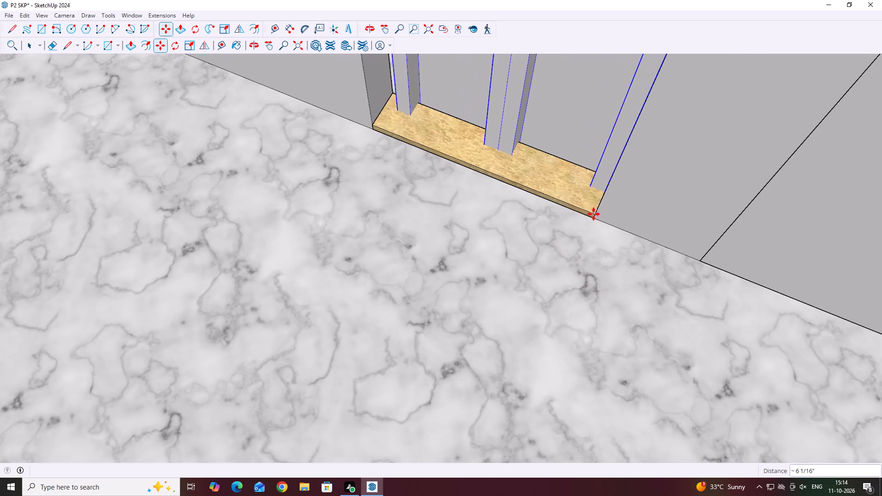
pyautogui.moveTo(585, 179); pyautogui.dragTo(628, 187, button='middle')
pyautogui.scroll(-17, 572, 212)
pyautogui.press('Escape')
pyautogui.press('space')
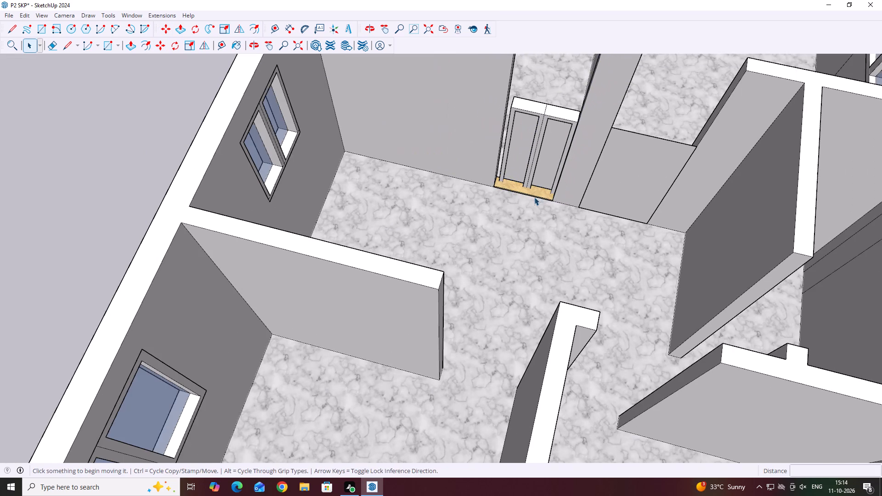
# Delete the two-leaf door from the interior doorway, keeping the khaki slab.
pyautogui.click(548, 145)
pyautogui.moveTo(478, 165); pyautogui.dragTo(524, 186, button='middle')
pyautogui.scroll(-1, 524, 186)
pyautogui.press('Delete')
# Measure the doorway's width with a linear dimension between the khaki slab's two front corners, without placing the dimension.
pyautogui.moveTo(462, 193); pyautogui.dragTo(501, 125, button='middle')
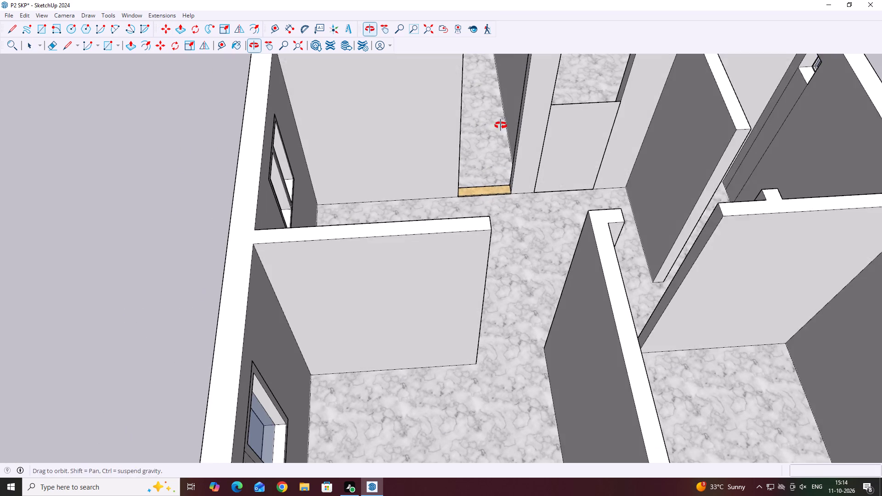
pyautogui.moveTo(501, 125); pyautogui.dragTo(500, 124, button='middle')
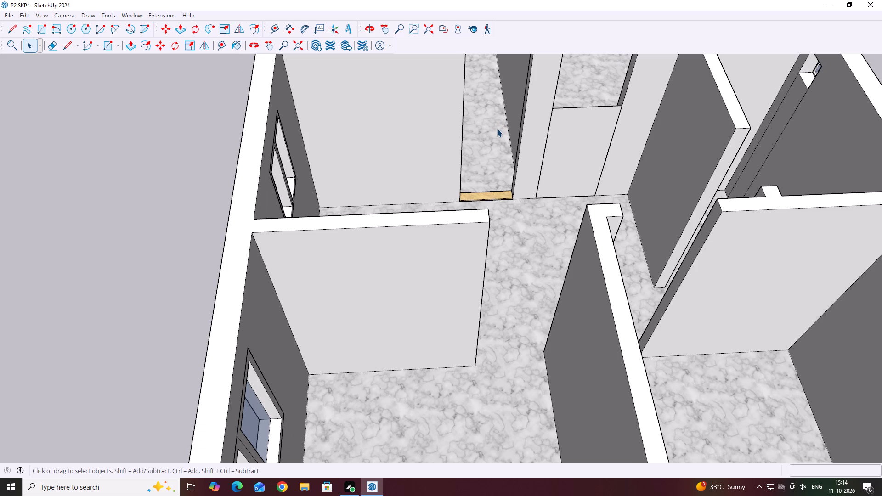
pyautogui.scroll(-3, 460, 161)
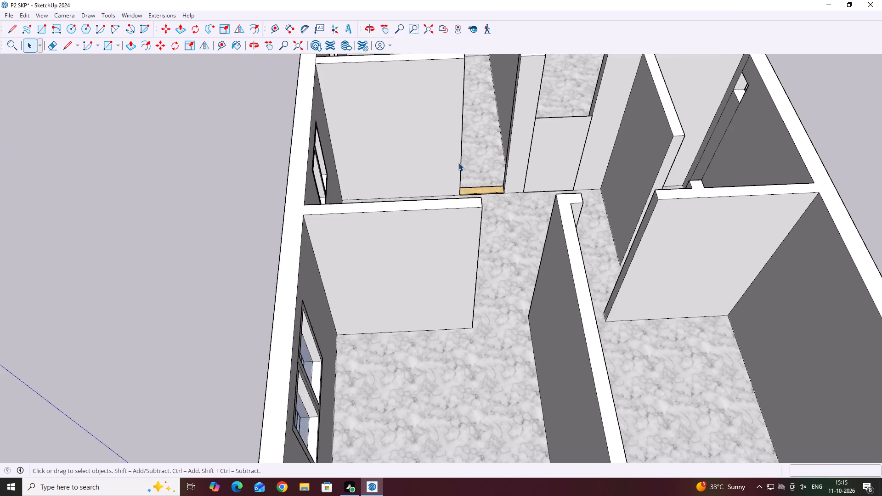
pyautogui.scroll(-2, 458, 163)
pyautogui.moveTo(658, 152); pyautogui.dragTo(483, 191, button='middle')
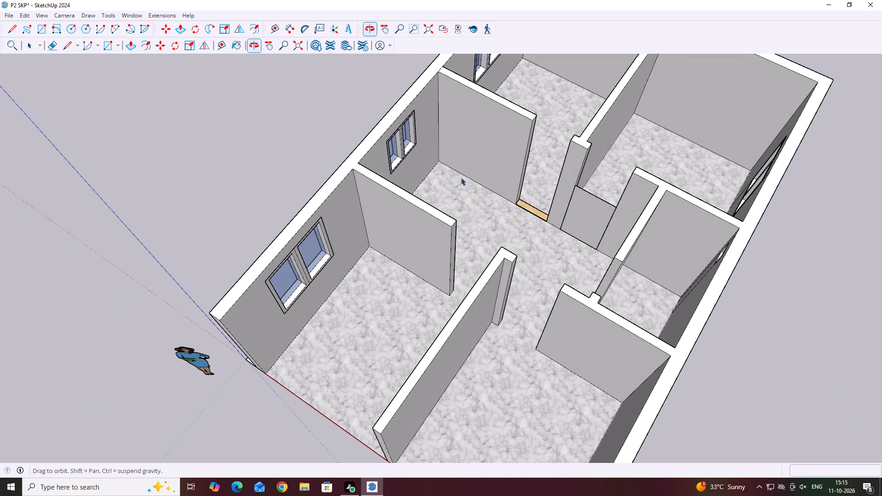
pyautogui.click(291, 27)
pyautogui.scroll(3, 514, 213)
pyautogui.middleClick(527, 205)
pyautogui.scroll(4, 526, 203)
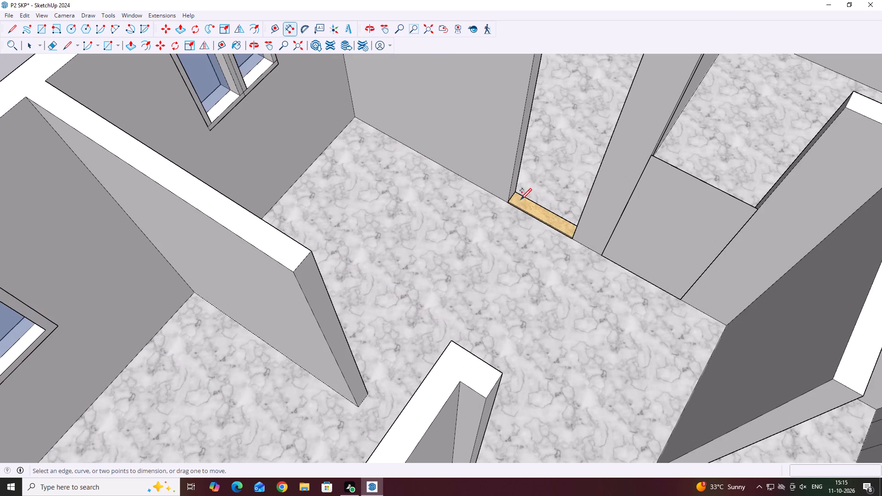
pyautogui.click(509, 199)
pyautogui.scroll(4, 573, 237)
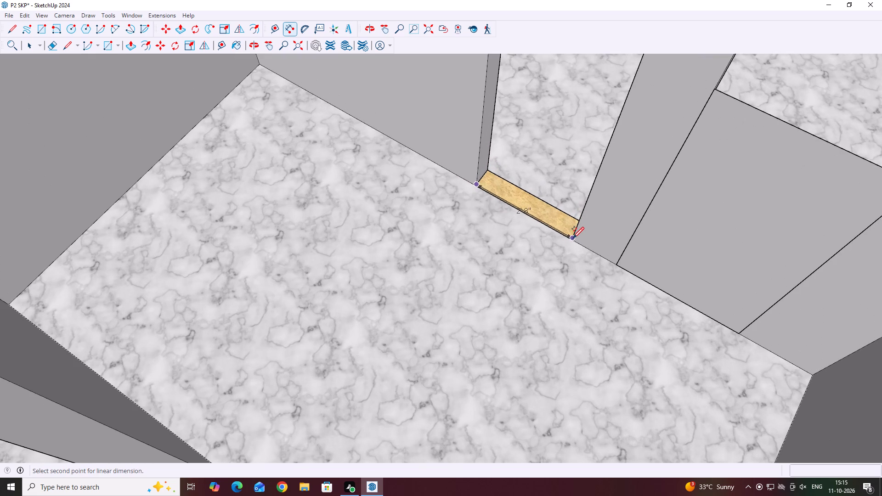
pyautogui.click(573, 237)
pyautogui.scroll(3, 575, 220)
pyautogui.moveTo(576, 219); pyautogui.dragTo(589, 204, button='middle')
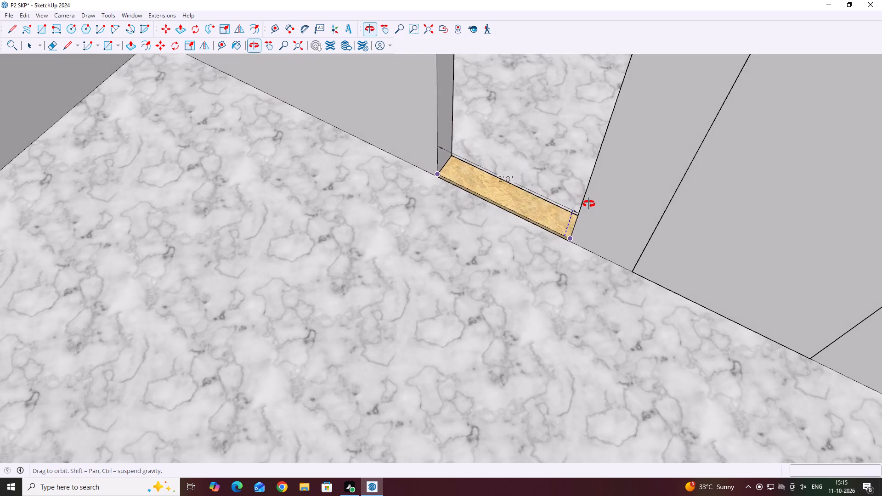
pyautogui.moveTo(589, 204); pyautogui.dragTo(658, 159, button='middle')
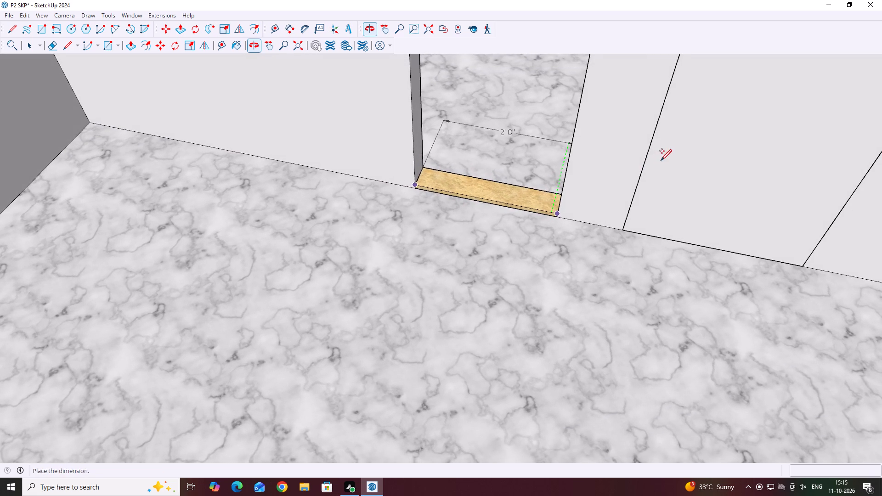
pyautogui.middleClick(661, 160)
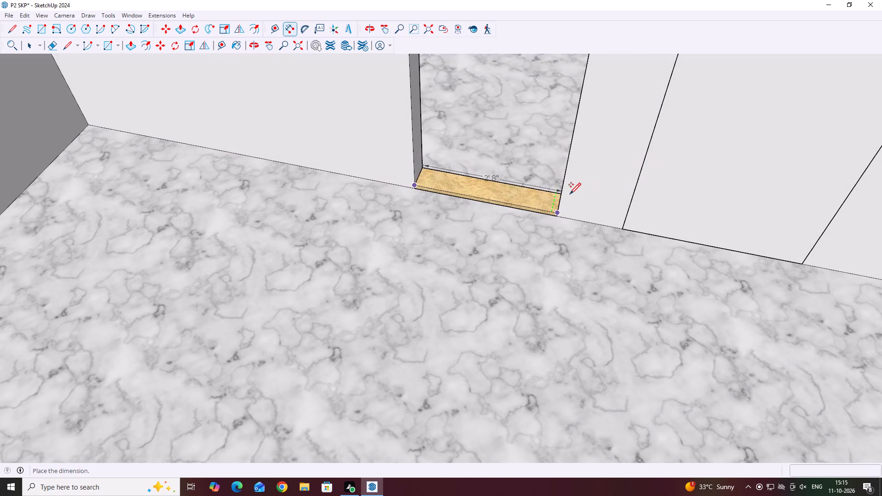
pyautogui.scroll(4, 565, 193)
pyautogui.press('space')
# Measure the bottom width of the rectangular panel beside the khaki-slab doorway with a linear dimension, without placing the dimension.
pyautogui.scroll(-16, 576, 173)
pyautogui.moveTo(571, 210); pyautogui.dragTo(572, 219, button='middle')
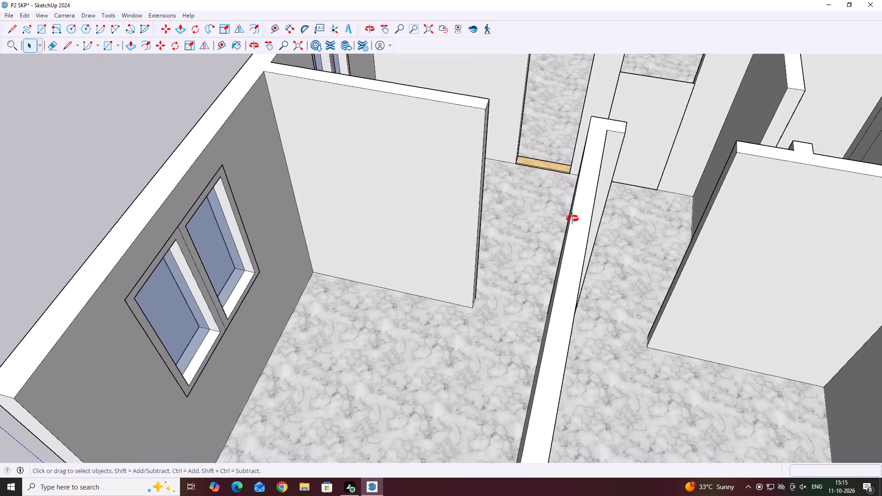
pyautogui.moveTo(572, 219); pyautogui.dragTo(578, 231, button='middle')
pyautogui.scroll(-1, 574, 225)
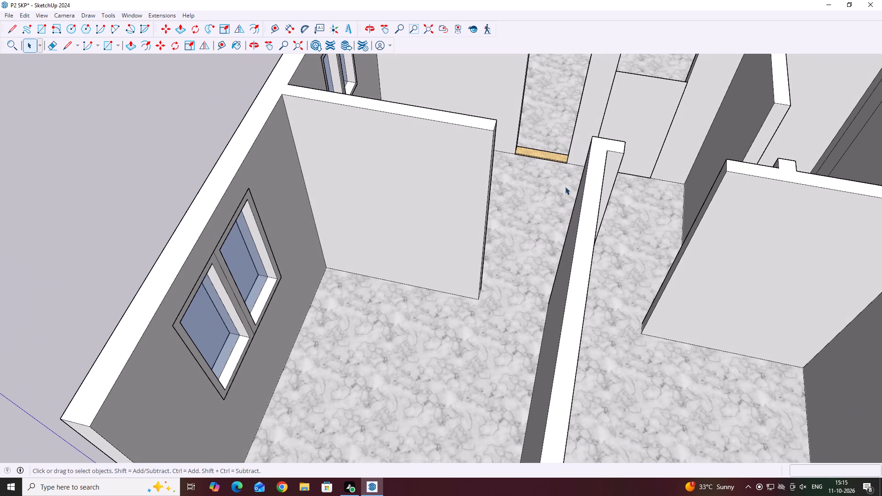
pyautogui.click(283, 29)
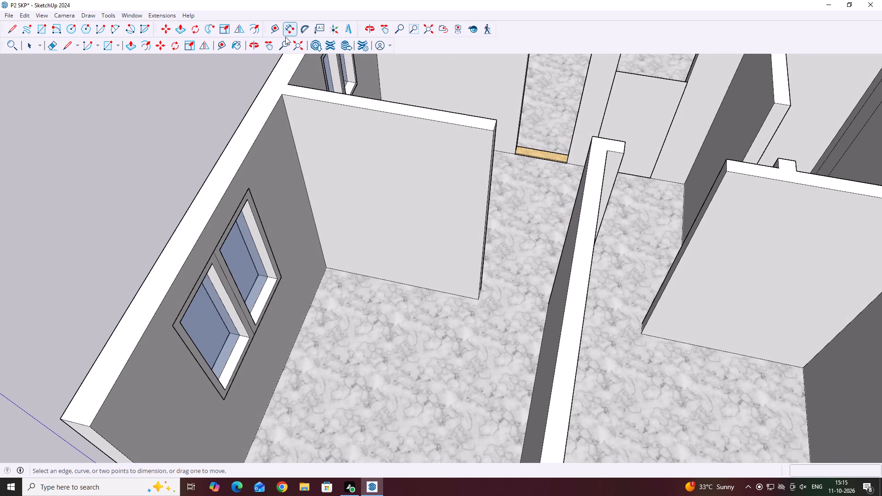
pyautogui.moveTo(485, 111); pyautogui.dragTo(425, 106, button='middle')
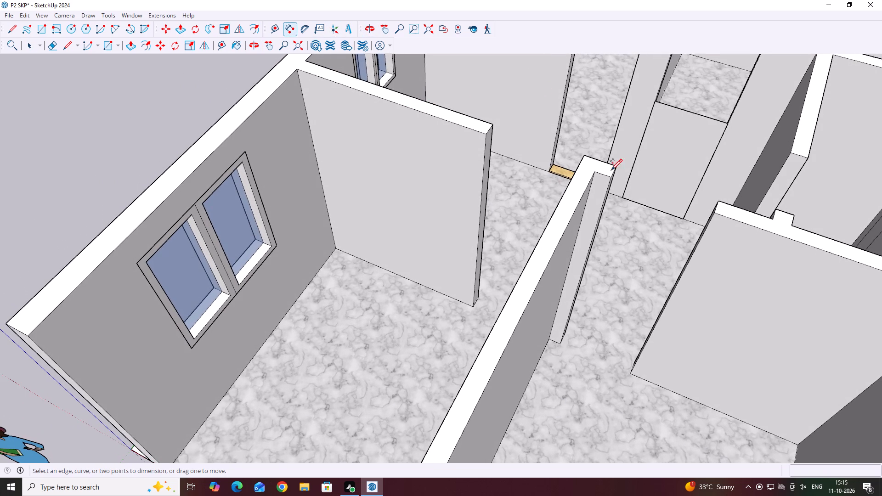
pyautogui.scroll(8, 644, 197)
pyautogui.click(615, 194)
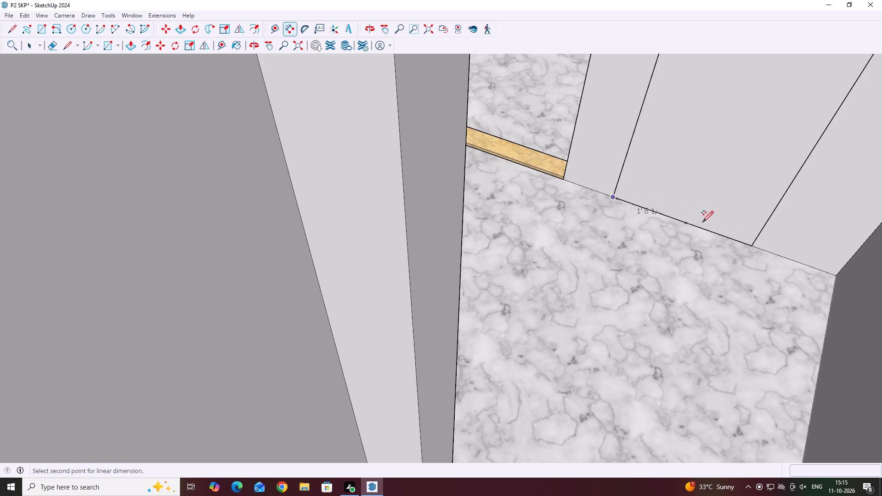
pyautogui.click(751, 245)
pyautogui.press('Escape')
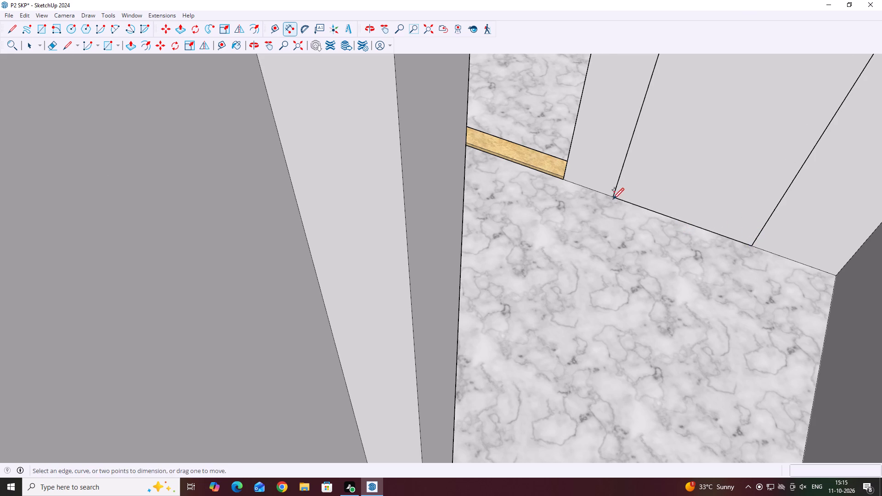
# Move the rectangular panel out of the interior wall by about 17' 6" to the empty space outside the house.
pyautogui.scroll(-7, 612, 198)
pyautogui.press('space')
pyautogui.click(669, 173)
pyautogui.moveTo(649, 207); pyautogui.dragTo(683, 189, button='middle')
pyautogui.press('m')
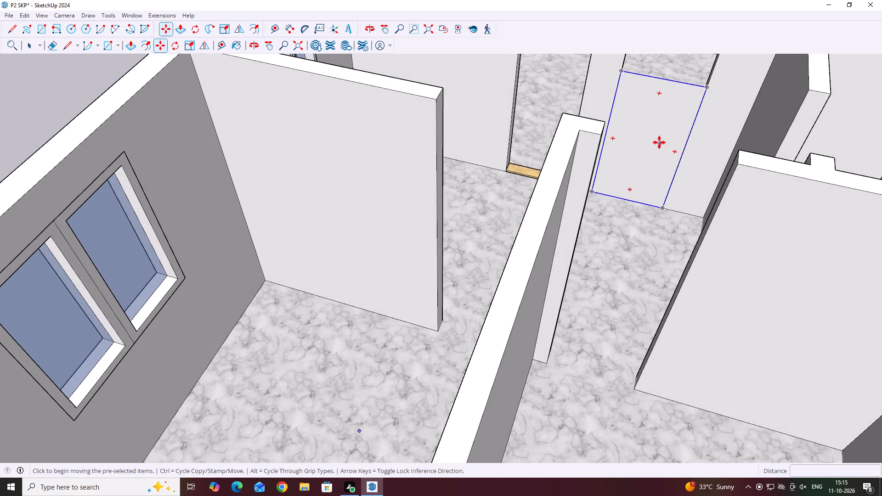
pyautogui.click(659, 142)
pyautogui.scroll(-17, 649, 219)
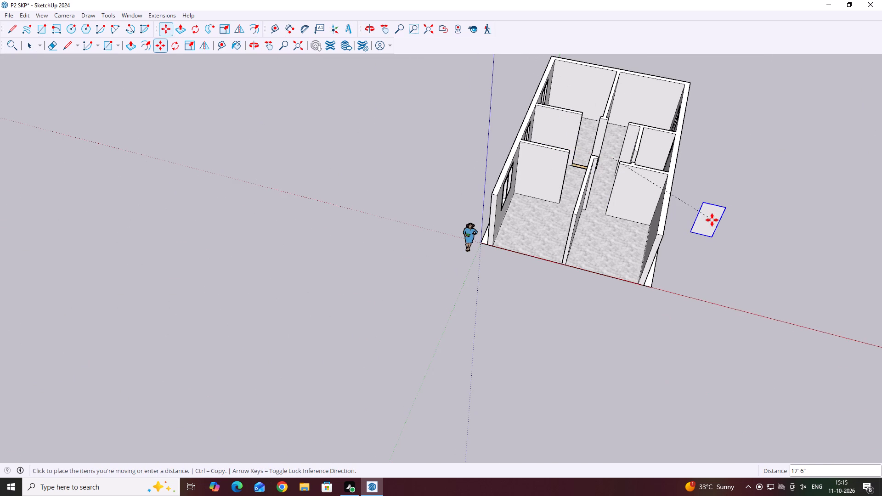
pyautogui.click(712, 220)
pyautogui.press('space')
# Open the moved panel's group and draw a 6' centre line between the midpoints of its two short edges.
pyautogui.moveTo(778, 280); pyautogui.dragTo(782, 280, button='middle')
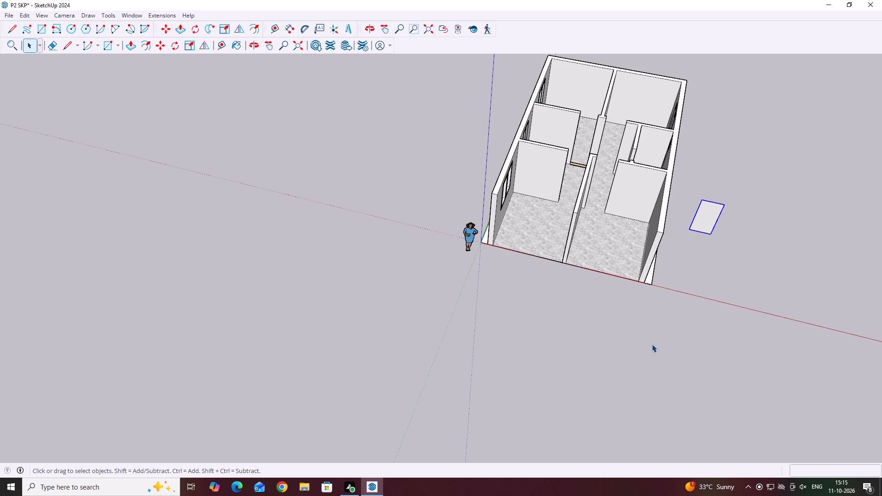
pyautogui.scroll(11, 697, 210)
pyautogui.doubleClick(708, 226)
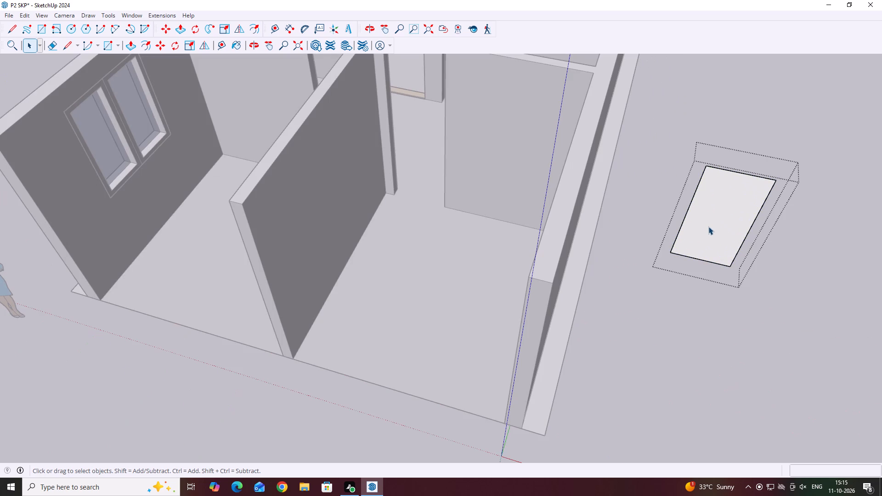
pyautogui.click(712, 223)
pyautogui.moveTo(740, 228); pyautogui.dragTo(749, 207, button='middle')
pyautogui.press('l')
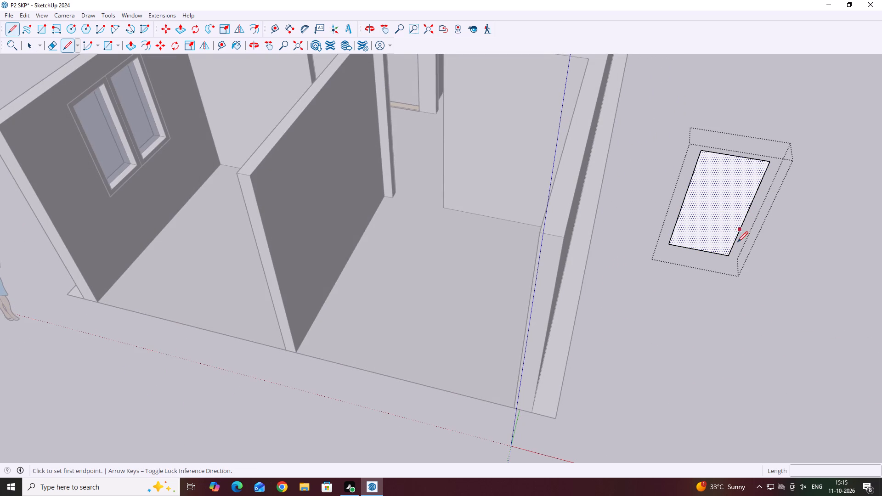
pyautogui.click(698, 249)
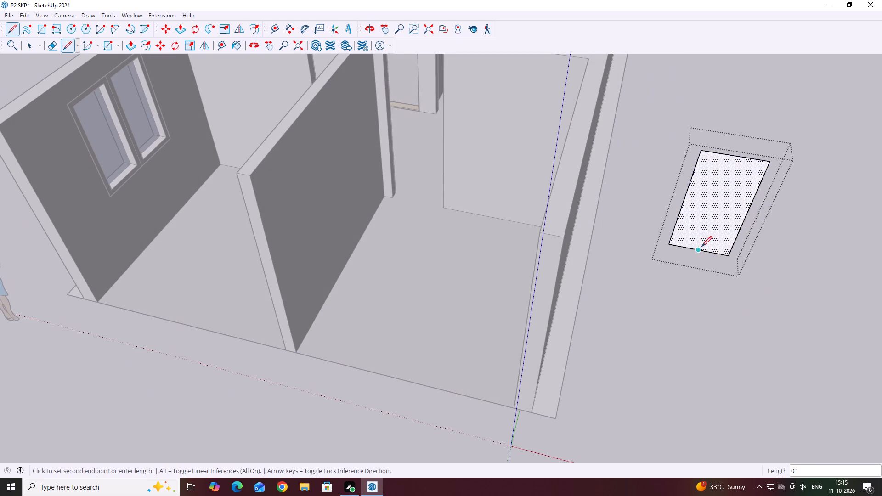
pyautogui.click(734, 155)
pyautogui.press('space')
# Offset the outline of the panel half nearer the house inward by 2".
pyautogui.scroll(-3, 695, 184)
pyautogui.press('e')
pyautogui.scroll(4, 703, 158)
pyautogui.moveTo(727, 171); pyautogui.dragTo(703, 146, button='middle')
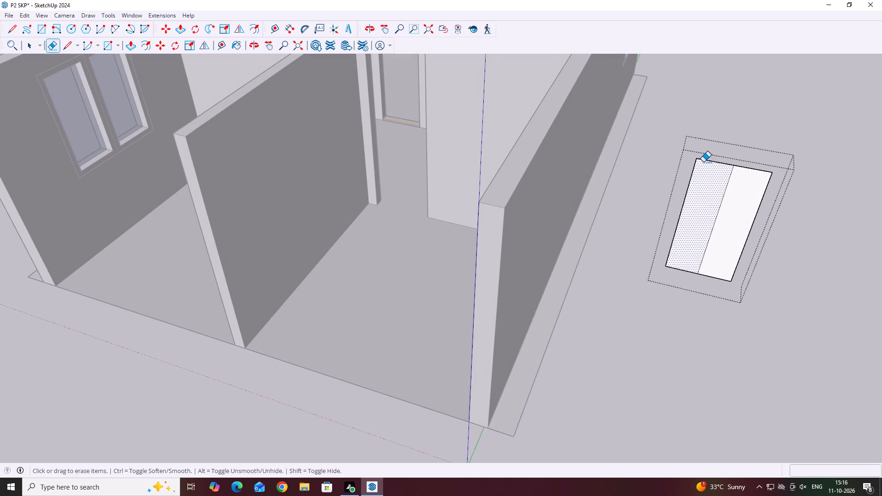
pyautogui.press('r')
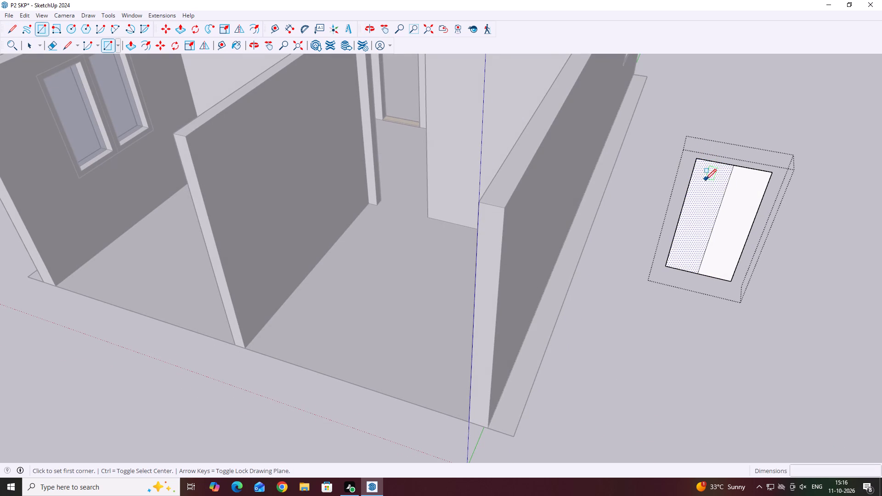
pyautogui.press('f')
pyautogui.scroll(5, 701, 189)
pyautogui.click(690, 158)
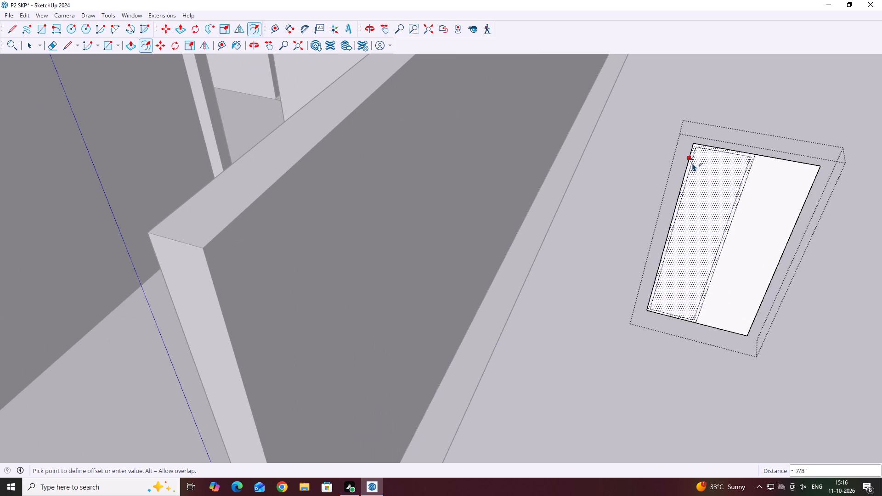
pyautogui.press('2')
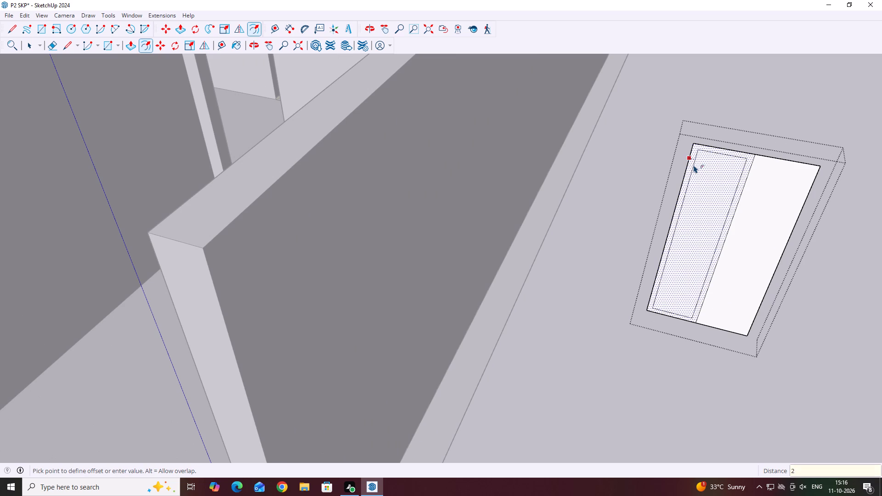
pyautogui.press('Return')
pyautogui.press('space')
# Offset the outline of the panel's other half inward by 2".
pyautogui.click(761, 205)
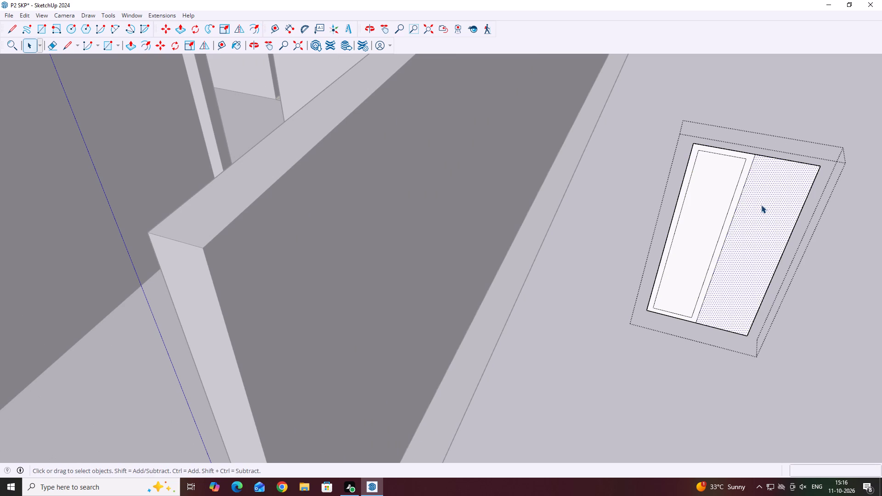
pyautogui.press('f')
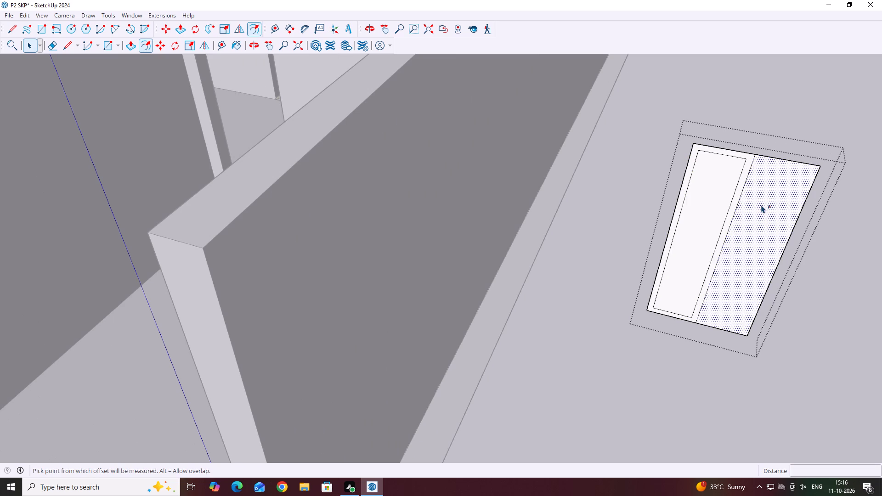
pyautogui.click(786, 160)
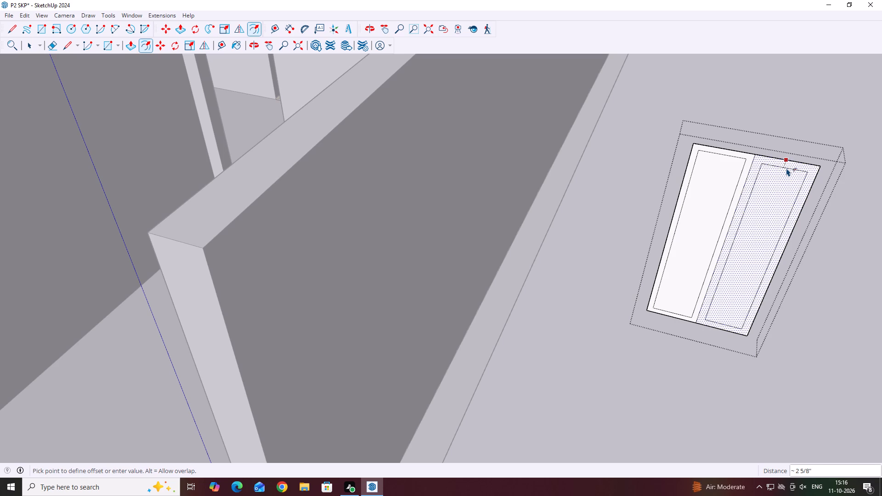
pyautogui.press('2')
pyautogui.press('Return')
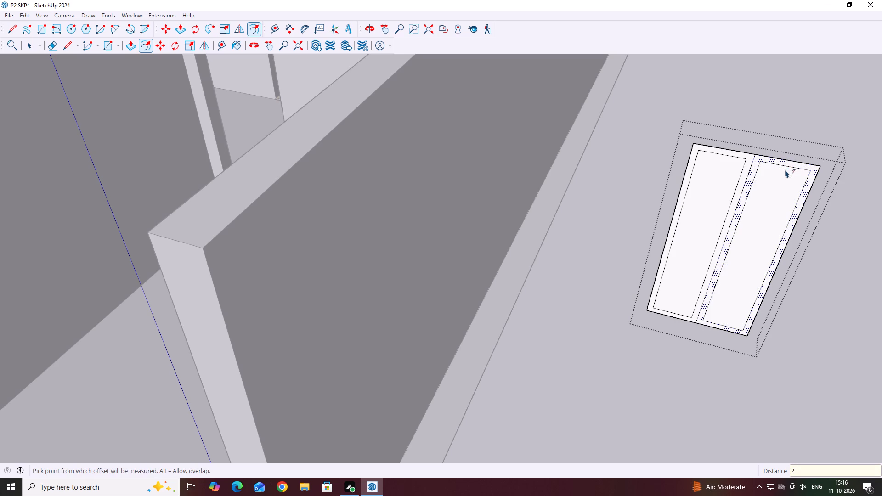
pyautogui.press('space')
# Push/Pull the border faces of both panel halves outward by 6" to form a two-bay frame.
pyautogui.moveTo(540, 200); pyautogui.dragTo(567, 224, button='middle')
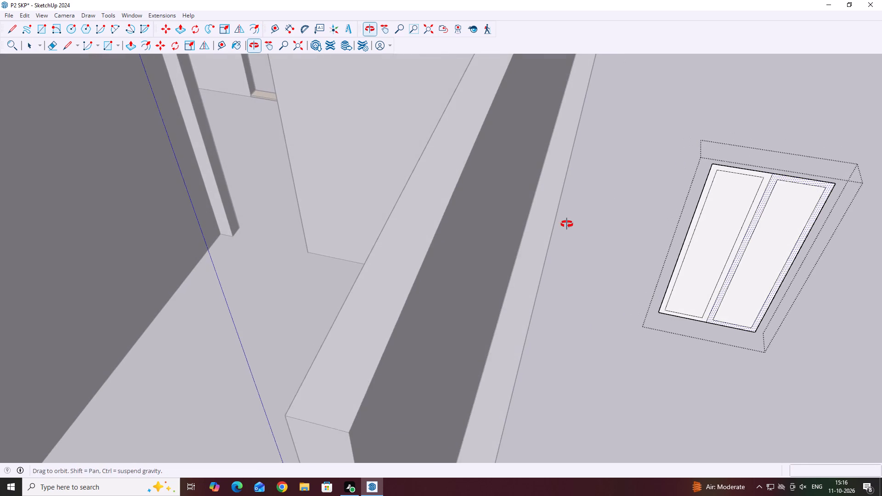
pyautogui.moveTo(567, 224); pyautogui.dragTo(567, 225, button='middle')
pyautogui.press('p')
pyautogui.scroll(3, 784, 192)
pyautogui.click(773, 175)
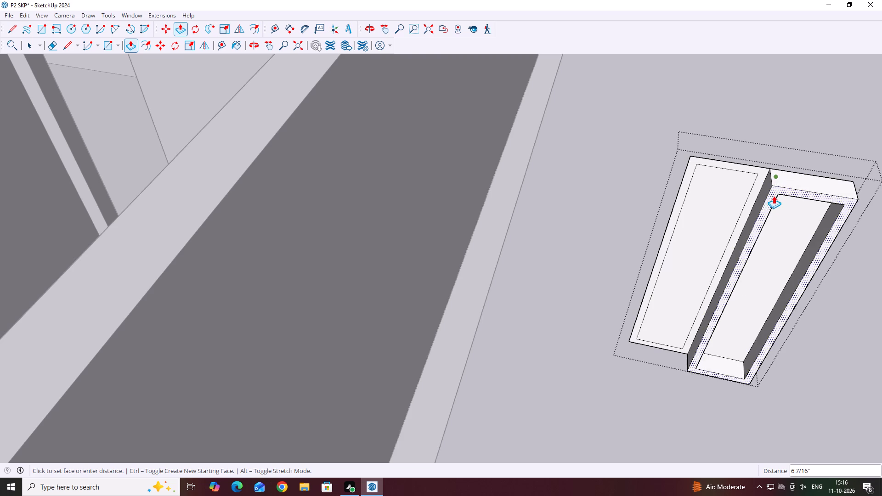
pyautogui.moveTo(798, 189); pyautogui.dragTo(804, 143, button='middle')
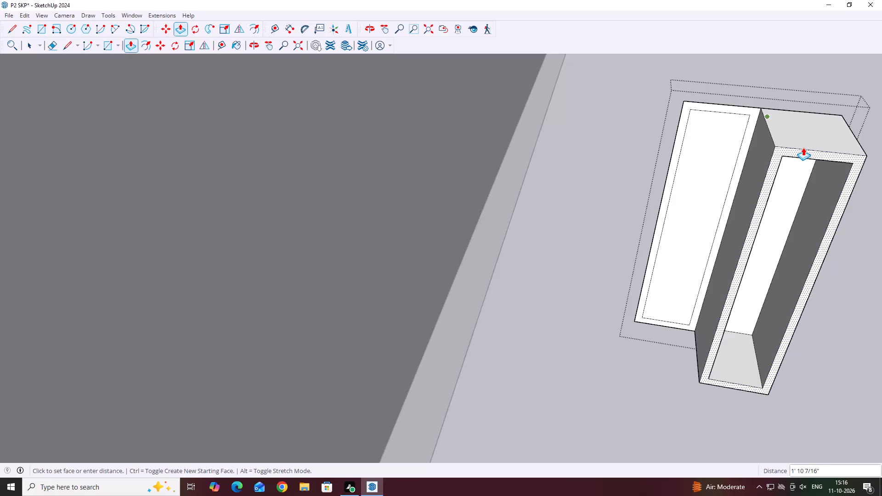
pyautogui.press('6')
pyautogui.press('Return')
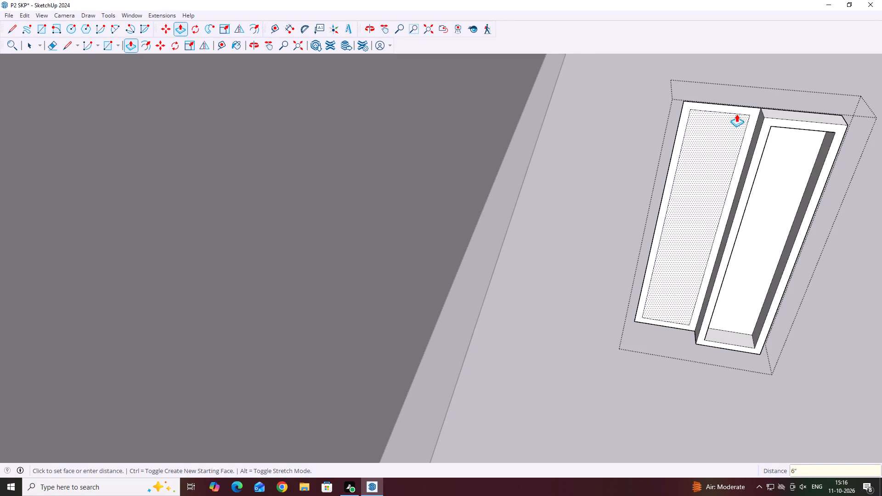
pyautogui.scroll(4, 734, 114)
pyautogui.doubleClick(759, 109)
pyautogui.press('space')
pyautogui.scroll(-4, 558, 171)
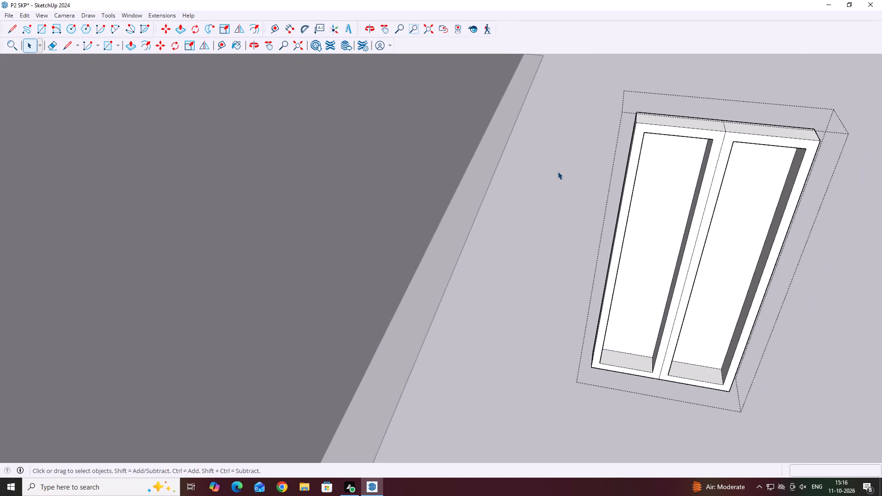
# Examine the two-bay frame from its front and back sides beside the house.
pyautogui.moveTo(742, 271); pyautogui.dragTo(642, 281, button='middle')
pyautogui.scroll(-20, 641, 281)
pyautogui.moveTo(769, 241); pyautogui.dragTo(396, 181, button='middle')
pyautogui.moveTo(318, 296); pyautogui.dragTo(247, 292, button='middle')
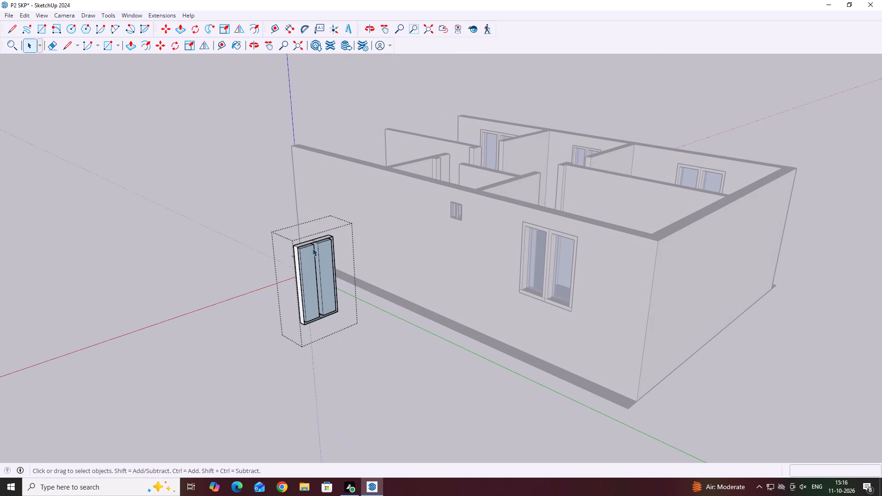
pyautogui.moveTo(283, 254); pyautogui.dragTo(729, 349, button='middle')
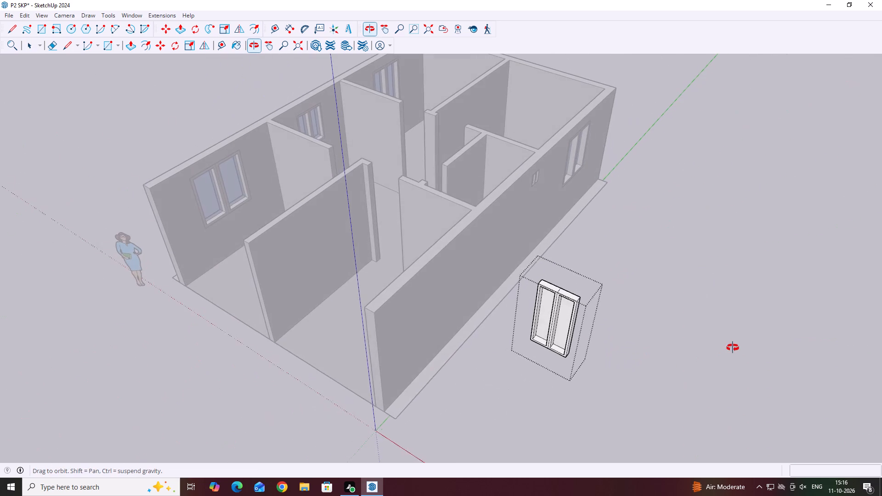
pyautogui.middleClick(732, 348)
pyautogui.moveTo(717, 351); pyautogui.dragTo(235, 296, button='middle')
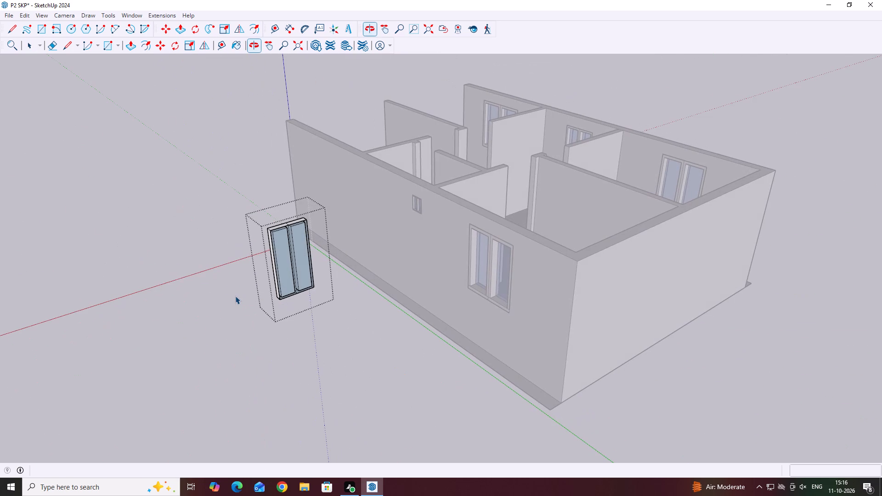
pyautogui.scroll(-6, 709, 308)
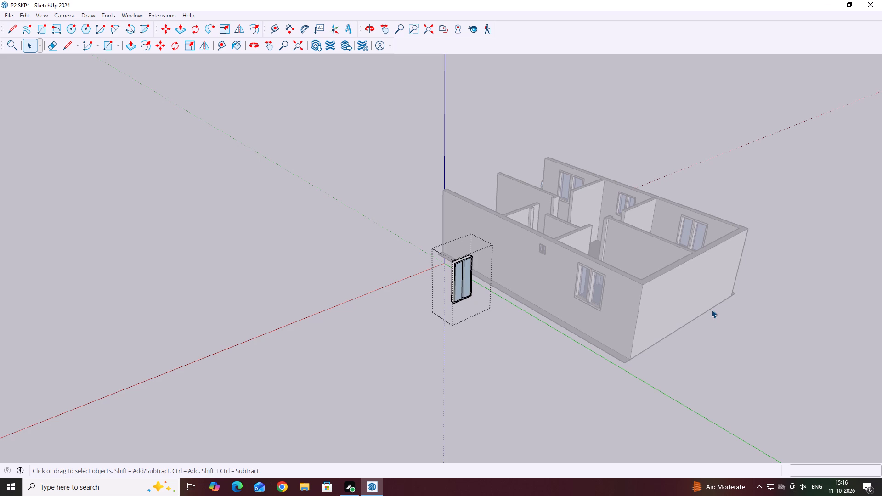
pyautogui.moveTo(779, 321); pyautogui.dragTo(723, 358, button='middle')
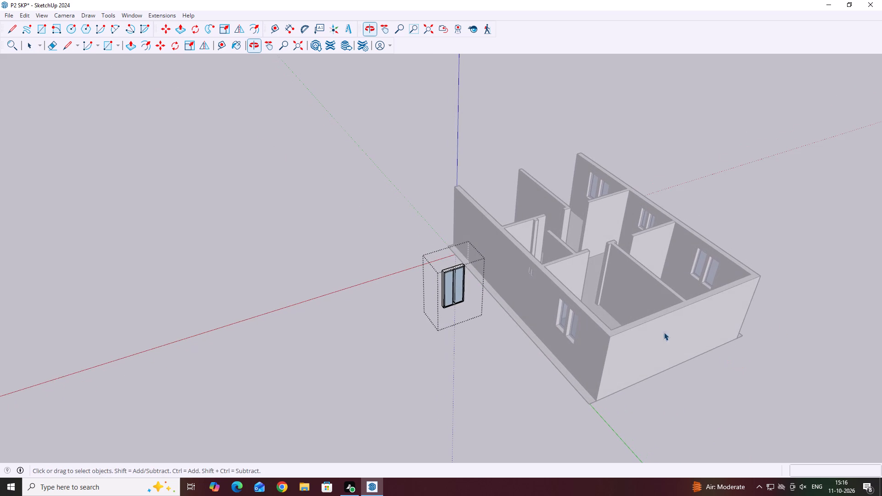
pyautogui.moveTo(442, 298); pyautogui.dragTo(441, 242, button='middle')
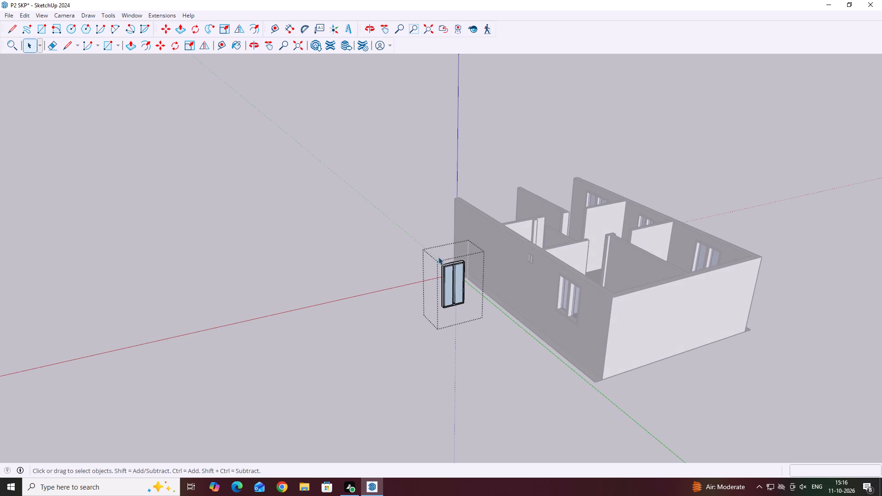
# Draw 2" by 2" squares at both upper corners on the open side of the two-bay frame.
pyautogui.press('r')
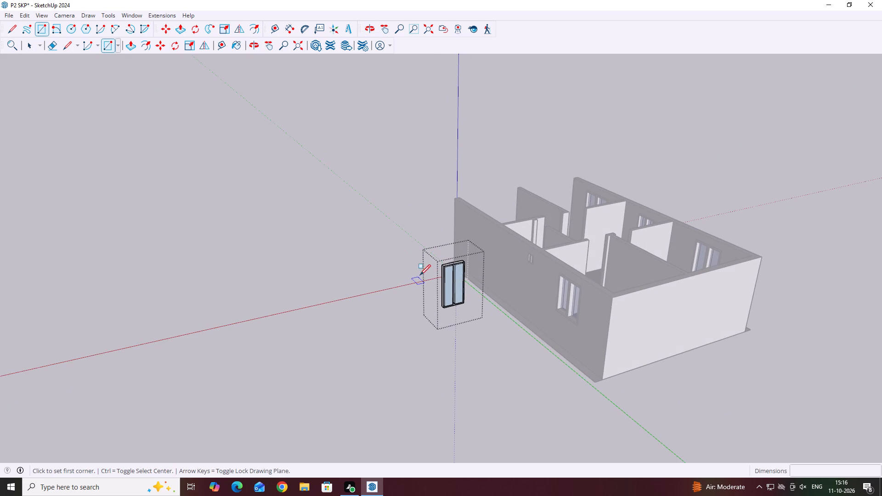
pyautogui.scroll(4, 440, 269)
pyautogui.moveTo(441, 269); pyautogui.dragTo(445, 276, button='middle')
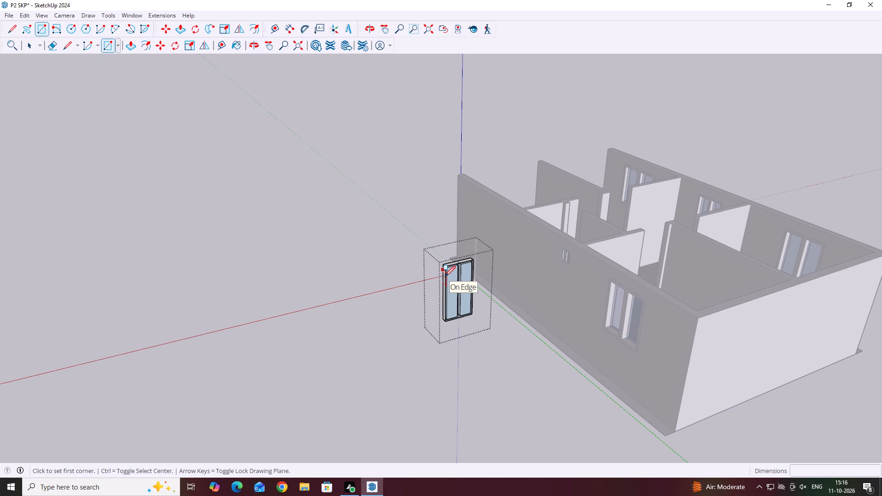
pyautogui.scroll(5, 466, 269)
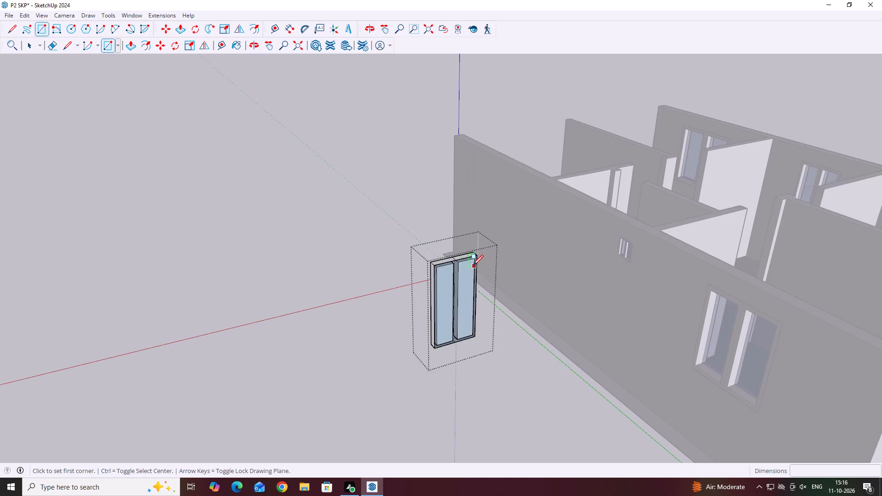
pyautogui.scroll(18, 473, 265)
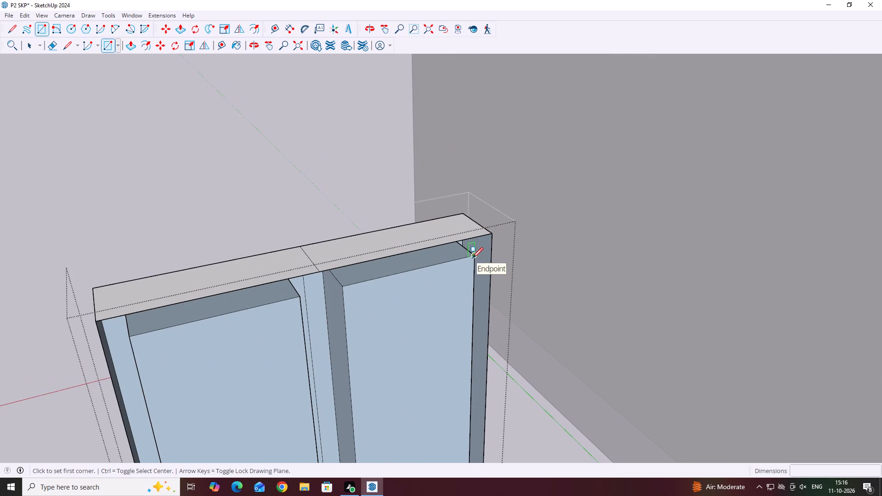
pyautogui.click(473, 258)
pyautogui.scroll(2, 503, 236)
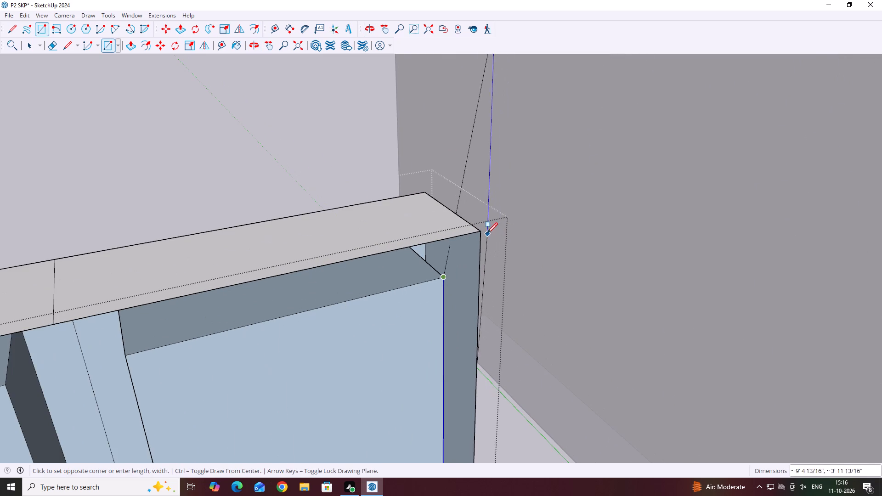
pyautogui.click(479, 232)
pyautogui.scroll(-12, 510, 231)
pyautogui.scroll(3, 460, 251)
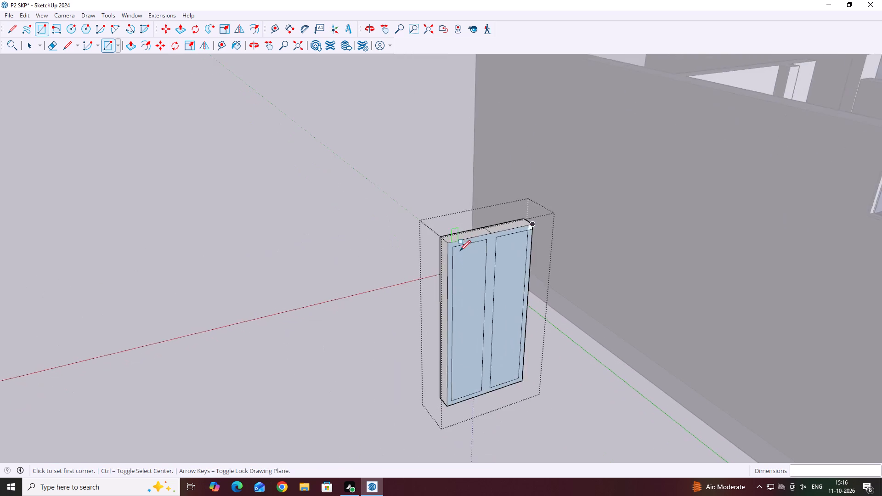
pyautogui.scroll(7, 460, 251)
pyautogui.click(452, 246)
pyautogui.click(441, 237)
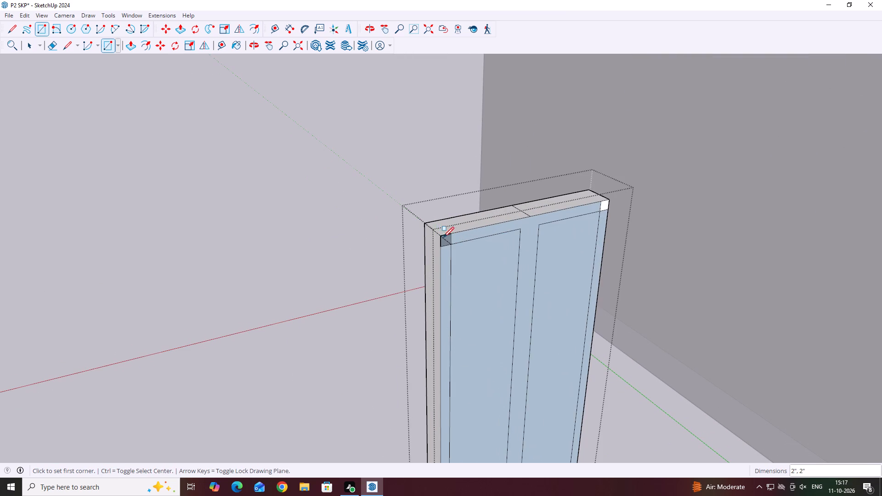
# Draw a 2" by 2" square at the frame's lower corner farther from the house and fill that corner's gap.
pyautogui.scroll(-5, 477, 232)
pyautogui.scroll(-1, 469, 314)
pyautogui.scroll(5, 470, 413)
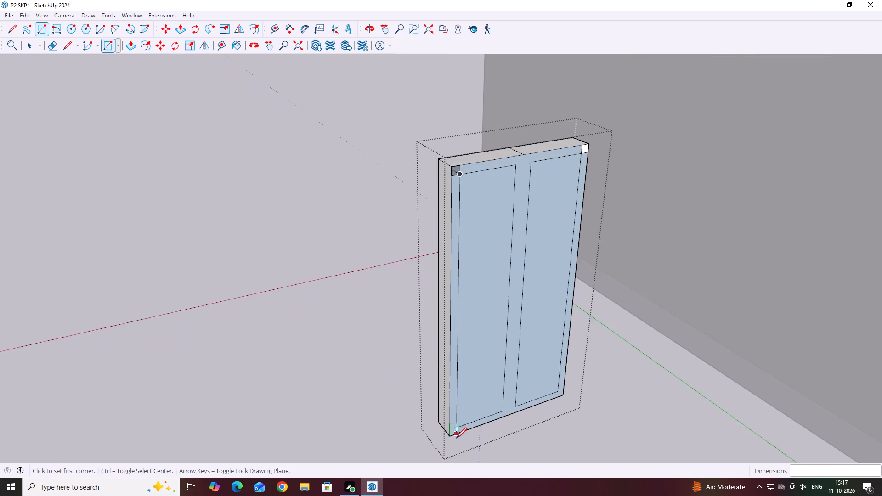
pyautogui.scroll(2, 456, 438)
pyautogui.moveTo(453, 432); pyautogui.dragTo(456, 391, button='middle')
pyautogui.scroll(5, 463, 405)
pyautogui.click(459, 402)
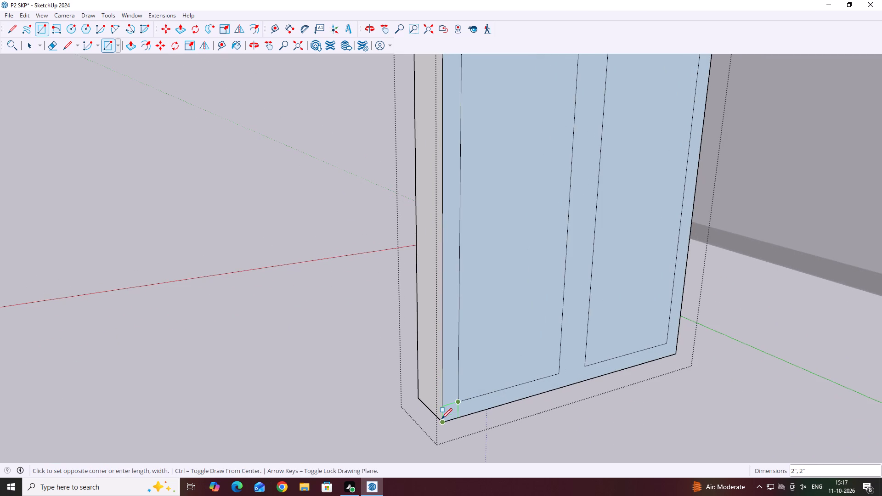
pyautogui.click(444, 423)
pyautogui.moveTo(675, 357); pyautogui.dragTo(459, 358, button='middle')
pyautogui.moveTo(661, 433); pyautogui.dragTo(707, 362, button='middle')
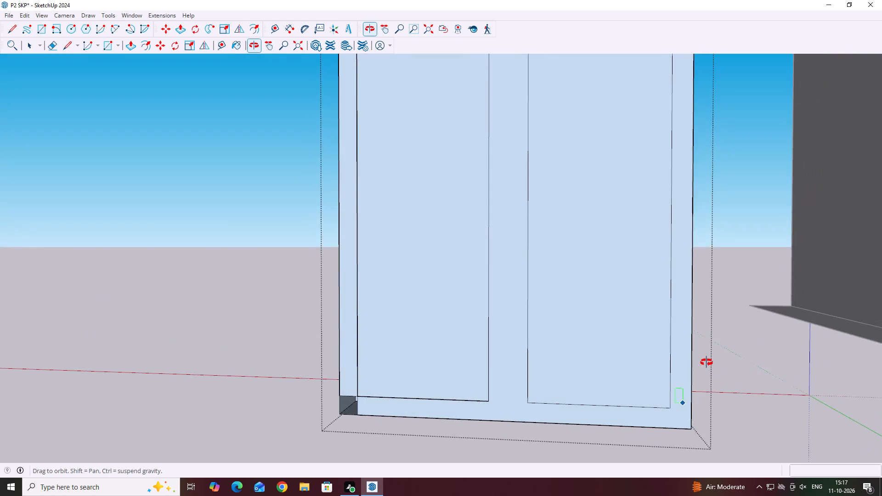
pyautogui.moveTo(707, 362); pyautogui.dragTo(749, 348, button='middle')
pyautogui.scroll(3, 354, 425)
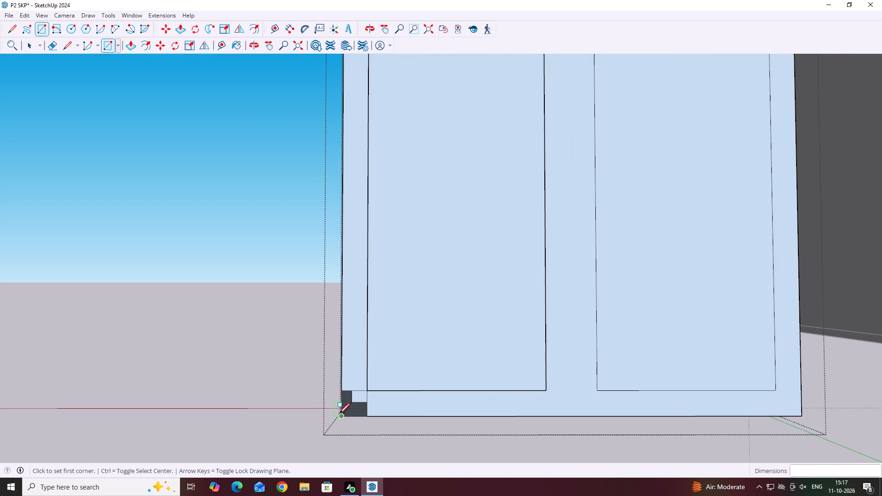
pyautogui.click(340, 414)
pyautogui.click(368, 390)
# Draw a 2" by 2" square at the frame's lower corner nearer the house.
pyautogui.scroll(-5, 422, 385)
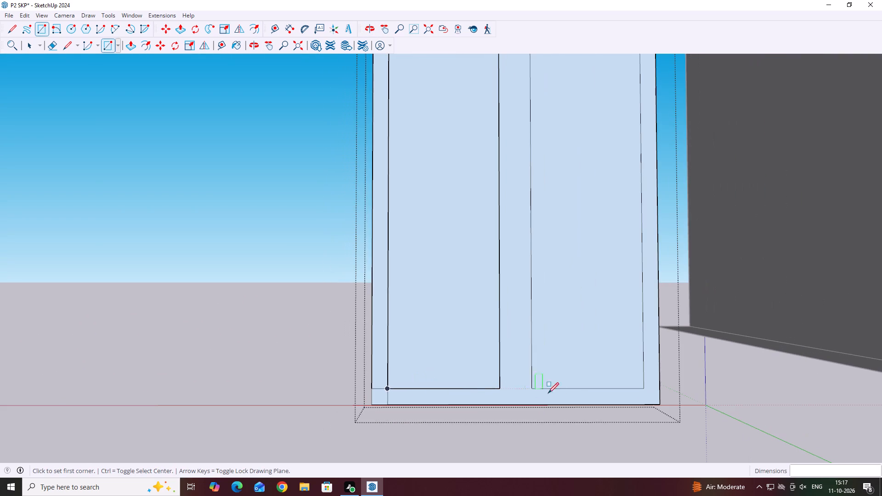
pyautogui.click(645, 388)
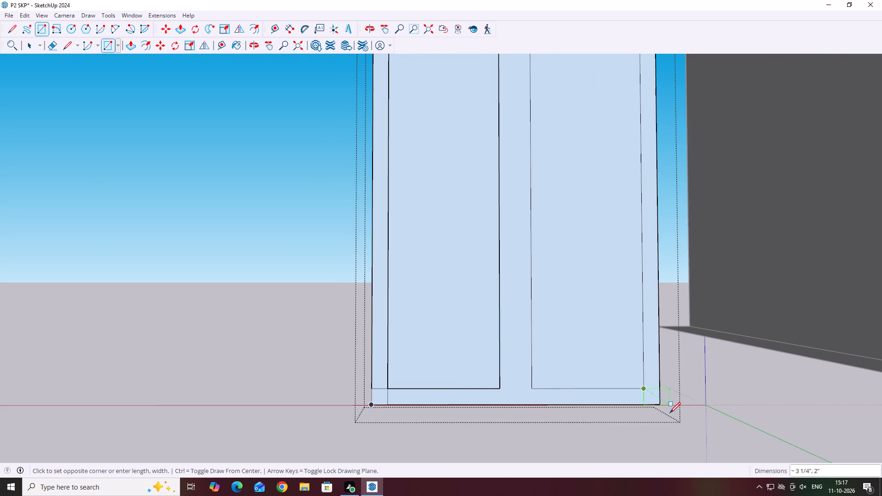
pyautogui.scroll(2, 670, 415)
pyautogui.click(659, 404)
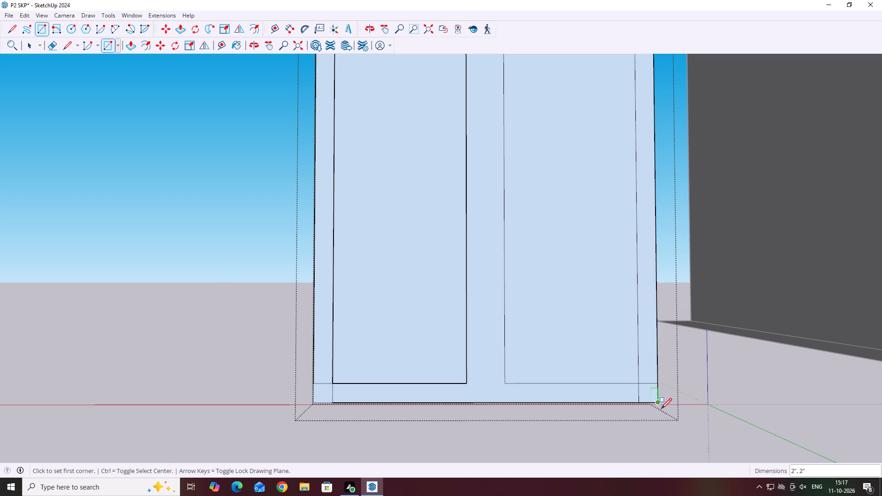
# Close the open upper corner of the frame farther from the house with a 2" by 2" square.
pyautogui.scroll(4, 658, 389)
pyautogui.moveTo(668, 385); pyautogui.dragTo(613, 397, button='middle')
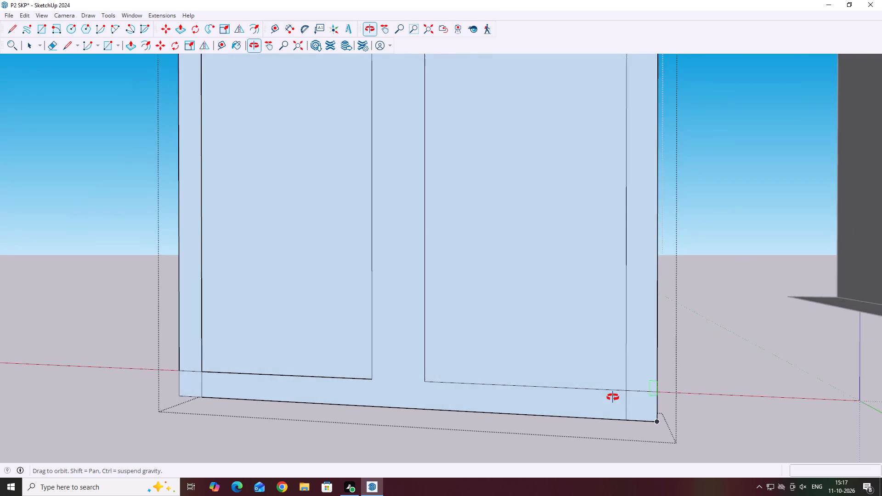
pyautogui.moveTo(613, 397); pyautogui.dragTo(626, 401, button='middle')
pyautogui.scroll(-11, 636, 411)
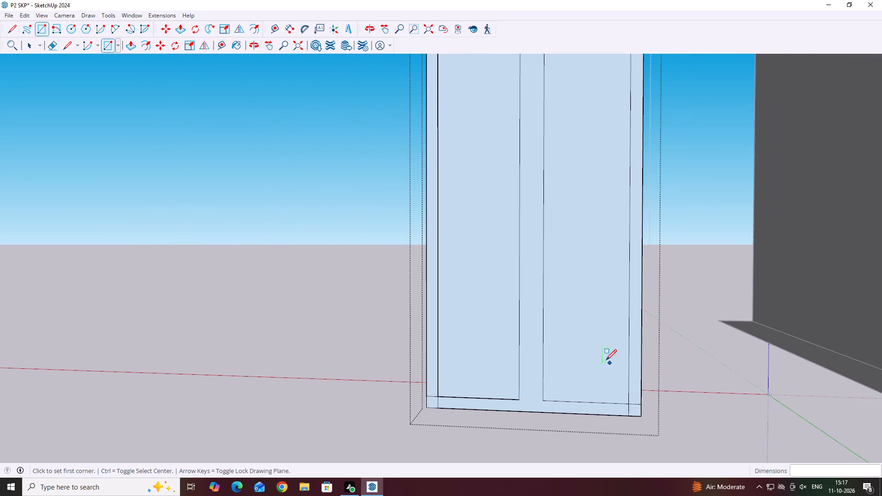
pyautogui.scroll(-7, 605, 360)
pyautogui.moveTo(523, 169); pyautogui.dragTo(548, 240, button='middle')
pyautogui.scroll(5, 530, 220)
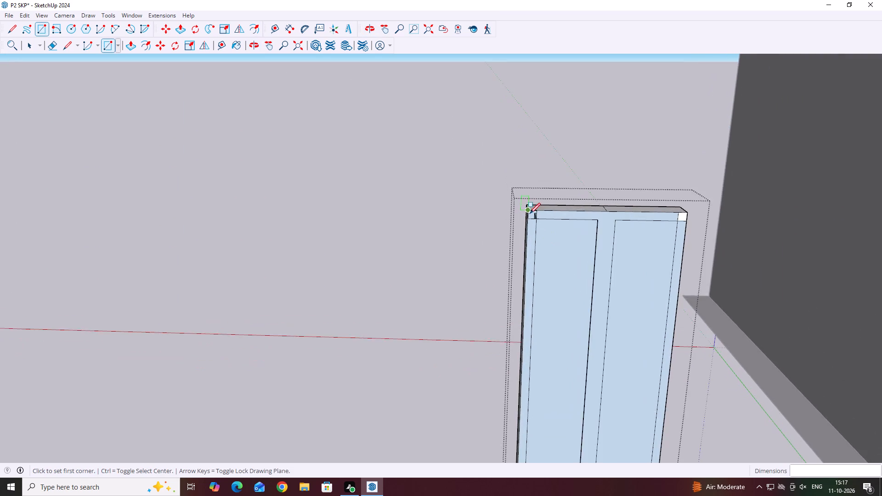
pyautogui.scroll(14, 530, 214)
pyautogui.moveTo(534, 224); pyautogui.dragTo(601, 259, button='middle')
pyautogui.scroll(3, 500, 203)
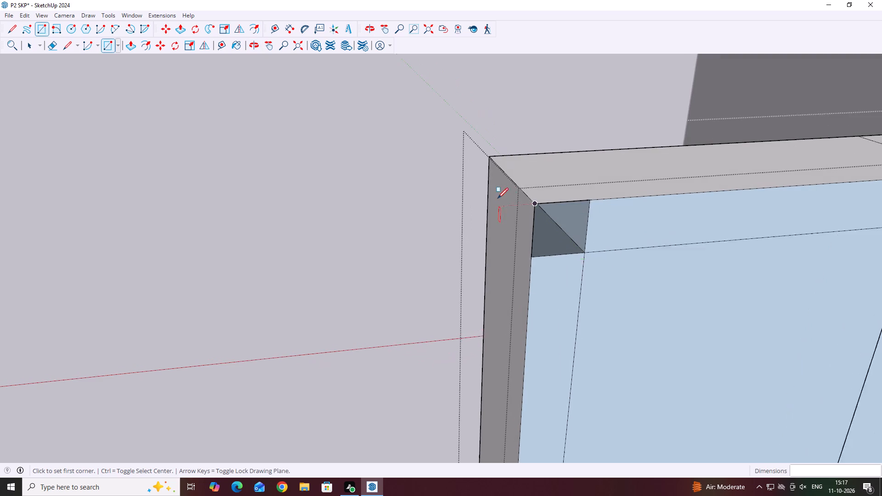
pyautogui.click(539, 205)
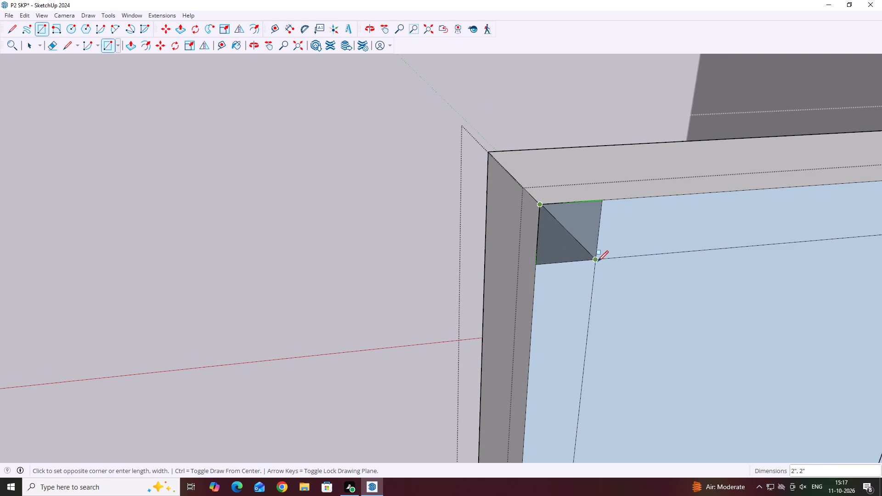
pyautogui.click(598, 261)
# Draw rectangles along the frame's top border over the first bay, the centre post and the bay nearer the house.
pyautogui.scroll(-10, 551, 250)
pyautogui.click(576, 223)
pyautogui.scroll(-2, 611, 247)
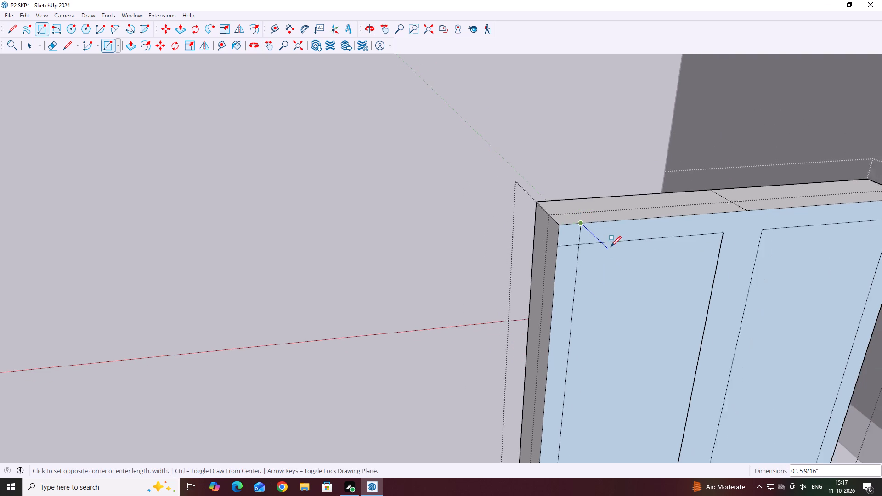
pyautogui.scroll(-2, 611, 247)
pyautogui.click(696, 237)
pyautogui.moveTo(705, 231); pyautogui.dragTo(628, 223, button='middle')
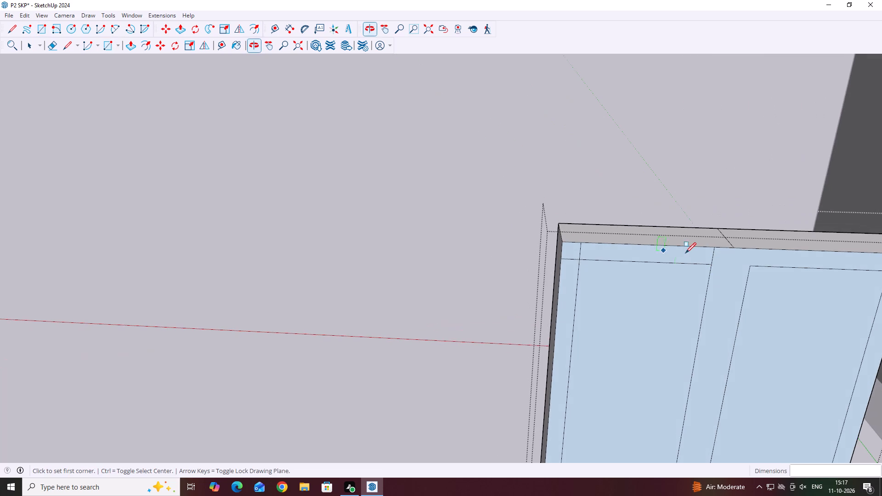
pyautogui.click(715, 248)
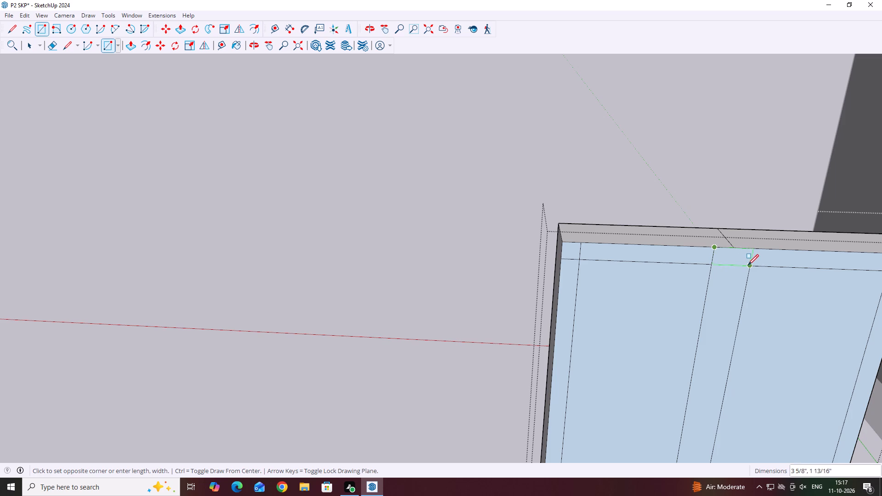
pyautogui.click(749, 266)
pyautogui.scroll(-6, 515, 203)
pyautogui.click(652, 229)
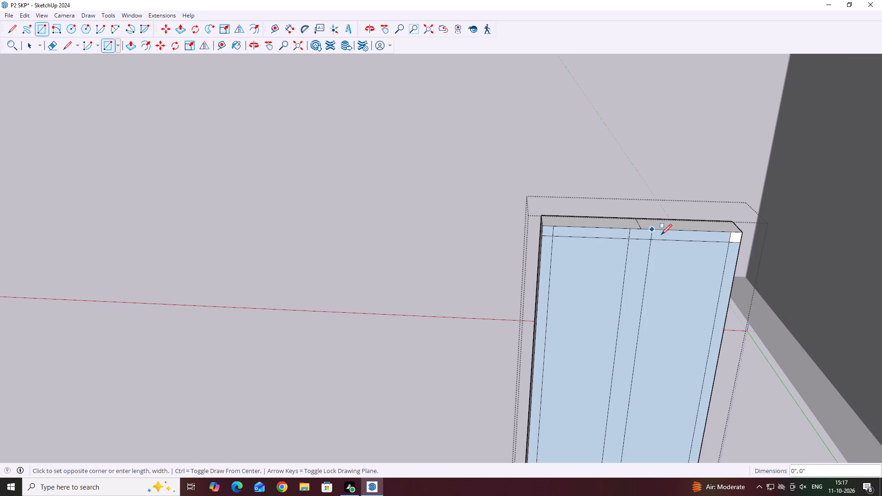
pyautogui.click(730, 242)
# Delete the faces filling both bays, including the panel face behind, to leave the frame open through.
pyautogui.press('space')
pyautogui.click(598, 267)
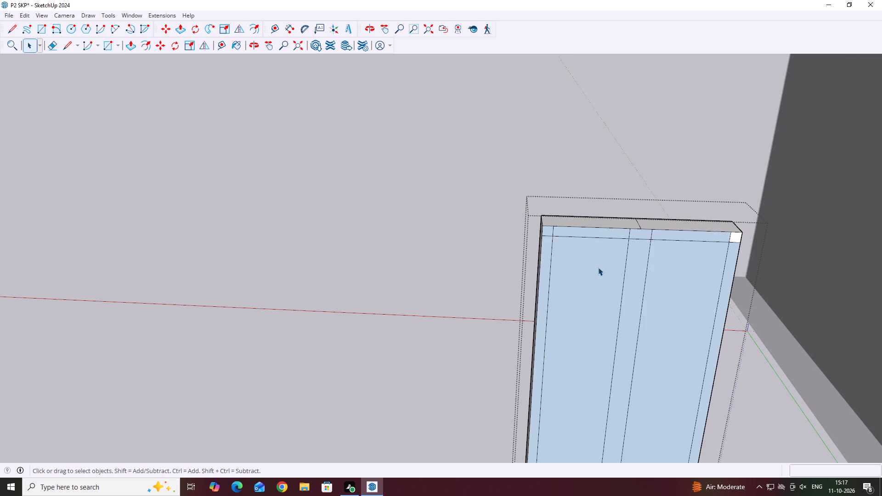
pyautogui.press('Delete')
pyautogui.click(679, 275)
pyautogui.press('Delete')
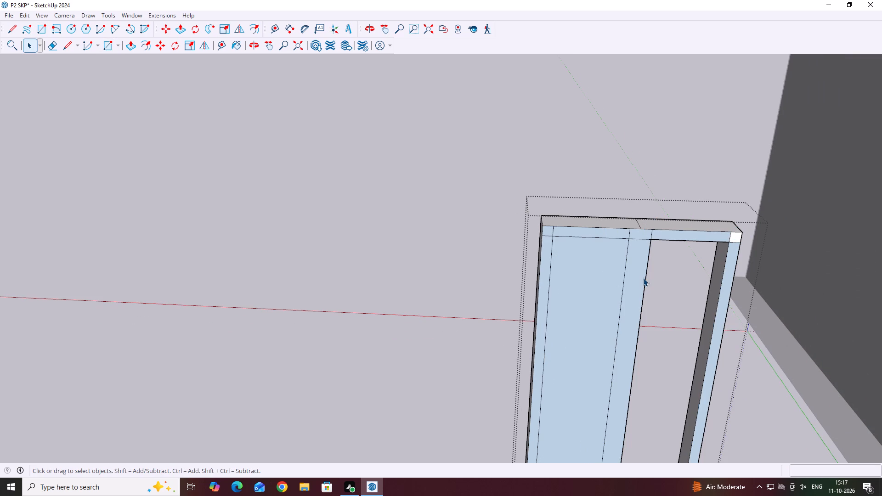
pyautogui.click(576, 282)
pyautogui.press('Delete')
pyautogui.scroll(-5, 539, 230)
pyautogui.moveTo(611, 279); pyautogui.dragTo(627, 254, button='middle')
pyautogui.click(588, 285)
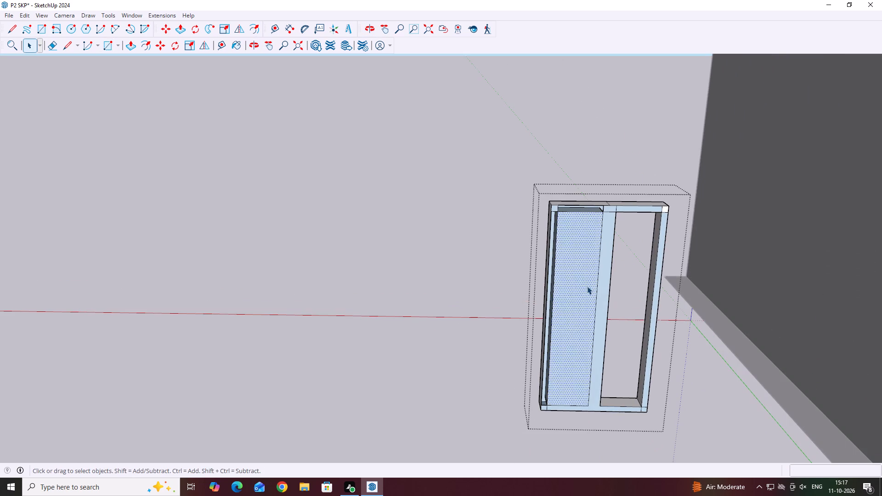
pyautogui.press('Delete')
# Draw a 1' 2" by 2" rectangle along the top border above the bay farther from the house.
pyautogui.moveTo(580, 281); pyautogui.dragTo(515, 296, button='middle')
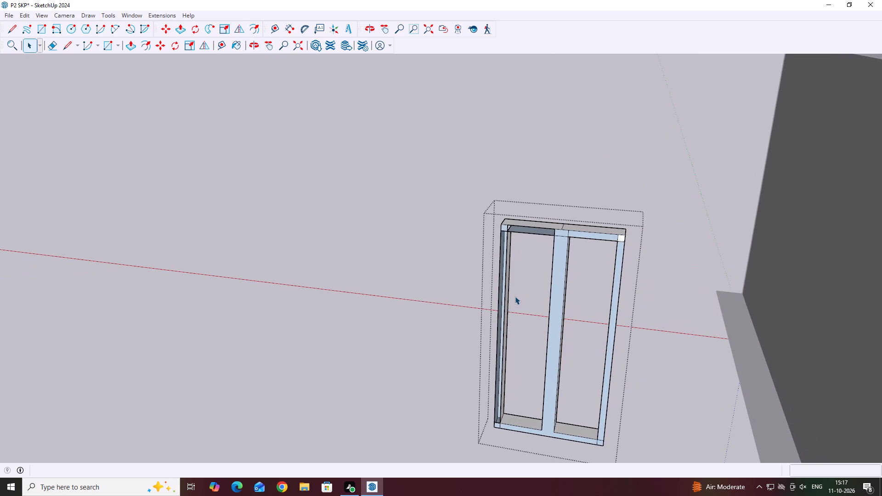
pyautogui.moveTo(520, 303); pyautogui.dragTo(557, 314, button='middle')
pyautogui.press('r')
pyautogui.scroll(4, 555, 245)
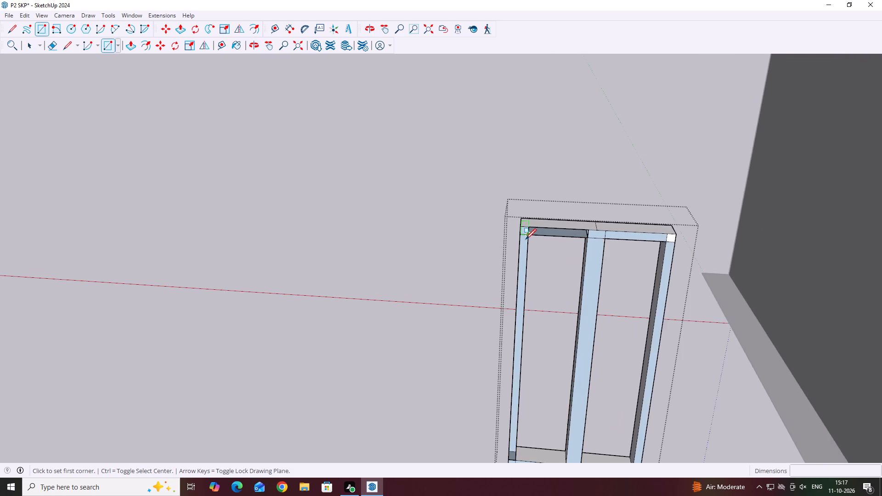
pyautogui.scroll(5, 526, 239)
pyautogui.click(526, 235)
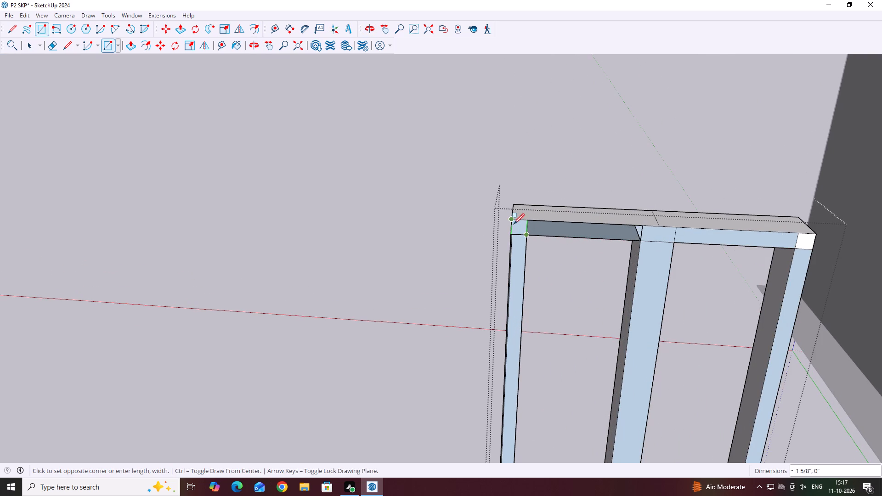
pyautogui.click(642, 226)
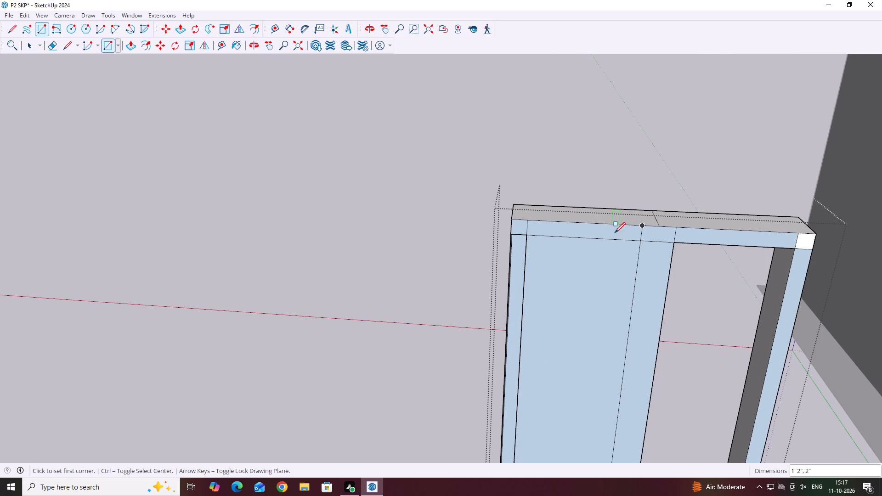
# Reverse the three faces along the frame's top border, above both bays and the centre post.
pyautogui.press('space')
pyautogui.click(594, 237)
pyautogui.rightClick(596, 236)
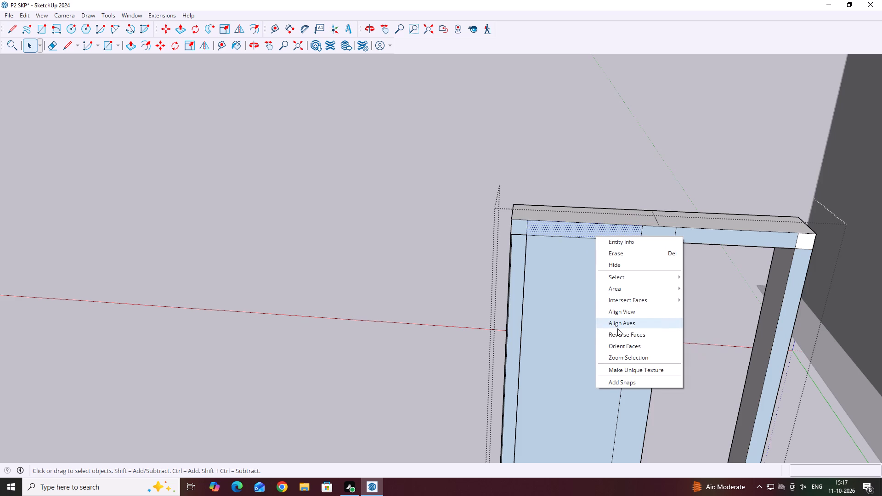
pyautogui.click(622, 335)
pyautogui.click(655, 235)
pyautogui.rightClick(655, 235)
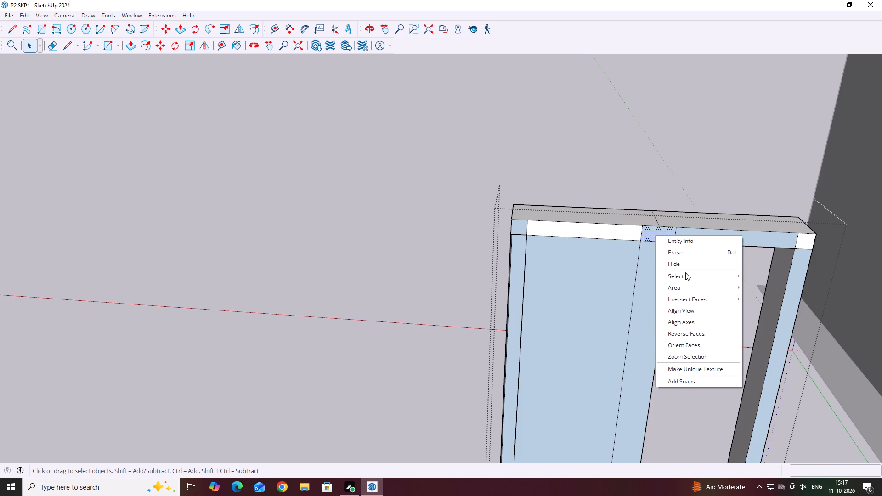
pyautogui.click(697, 332)
pyautogui.moveTo(634, 283); pyautogui.dragTo(627, 285, button='middle')
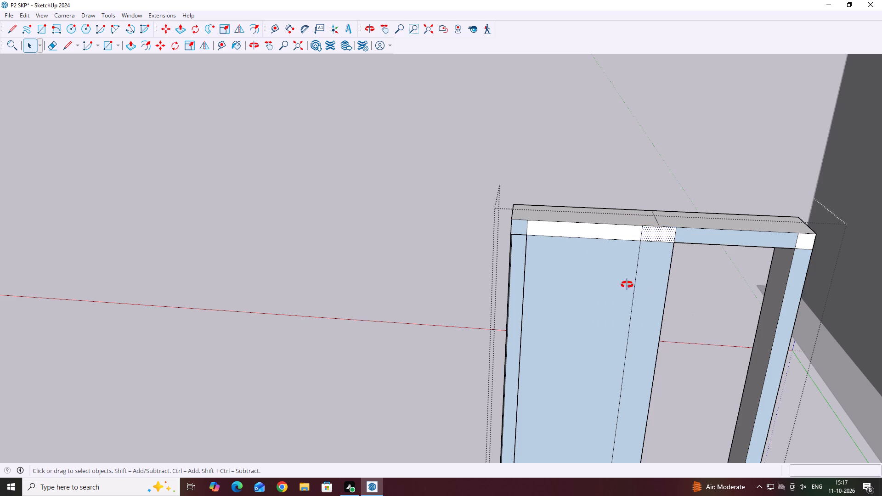
pyautogui.moveTo(627, 285); pyautogui.dragTo(613, 309, button='middle')
pyautogui.moveTo(614, 288); pyautogui.dragTo(613, 332, button='middle')
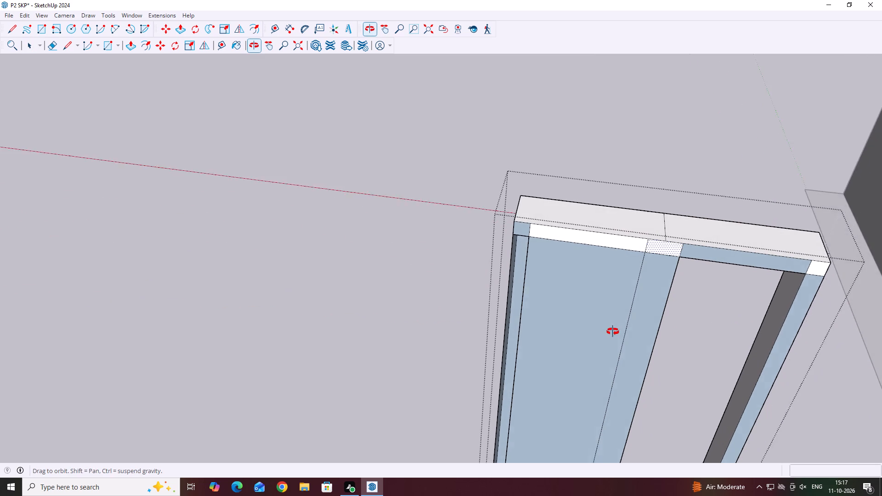
pyautogui.moveTo(613, 332); pyautogui.dragTo(610, 342, button='middle')
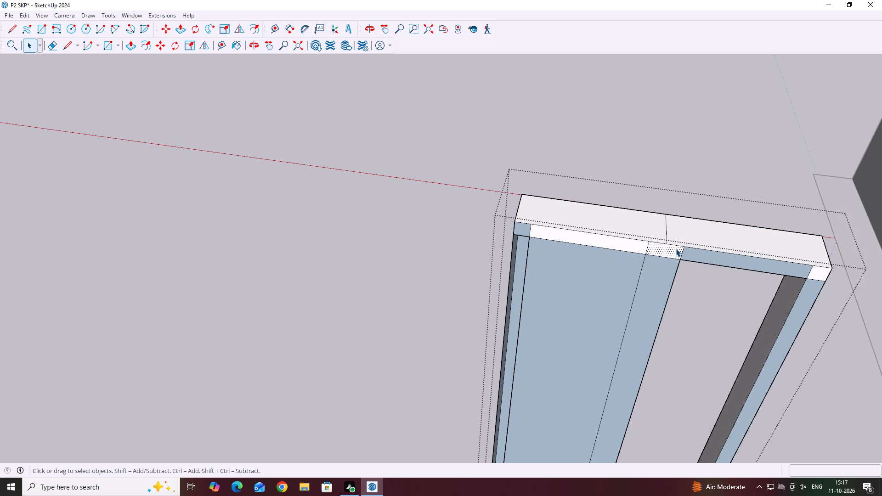
pyautogui.click(698, 256)
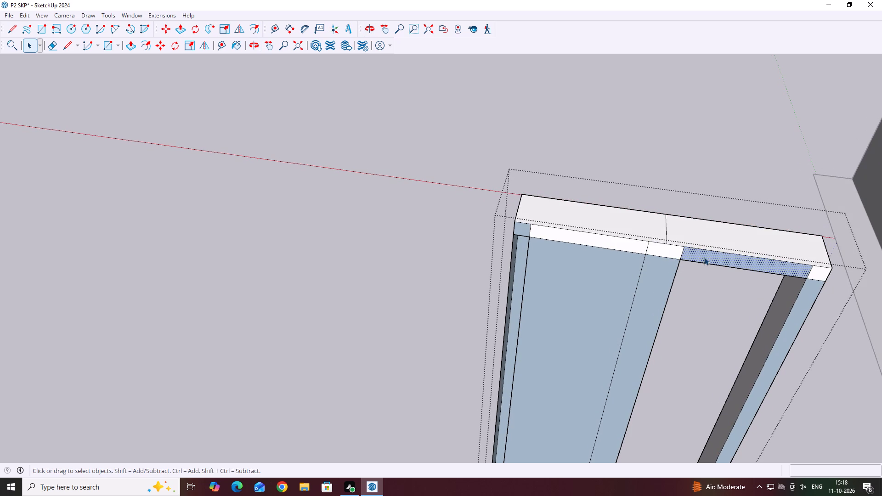
pyautogui.rightClick(703, 256)
pyautogui.click(727, 355)
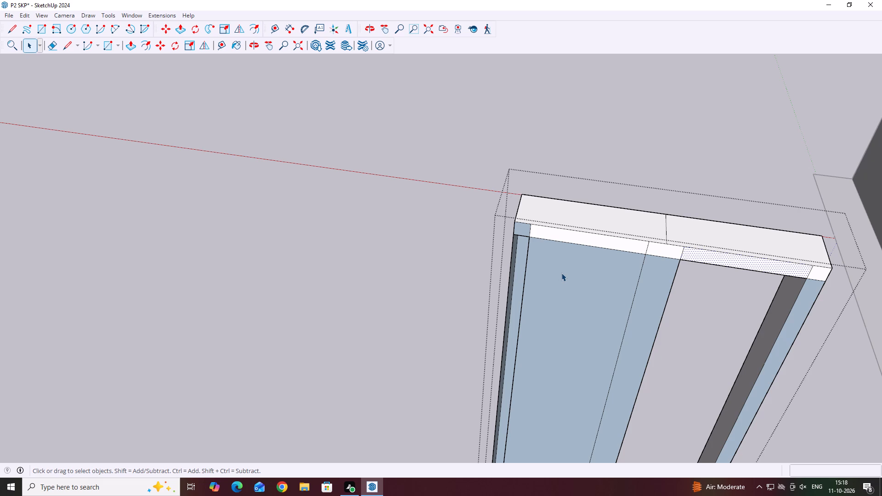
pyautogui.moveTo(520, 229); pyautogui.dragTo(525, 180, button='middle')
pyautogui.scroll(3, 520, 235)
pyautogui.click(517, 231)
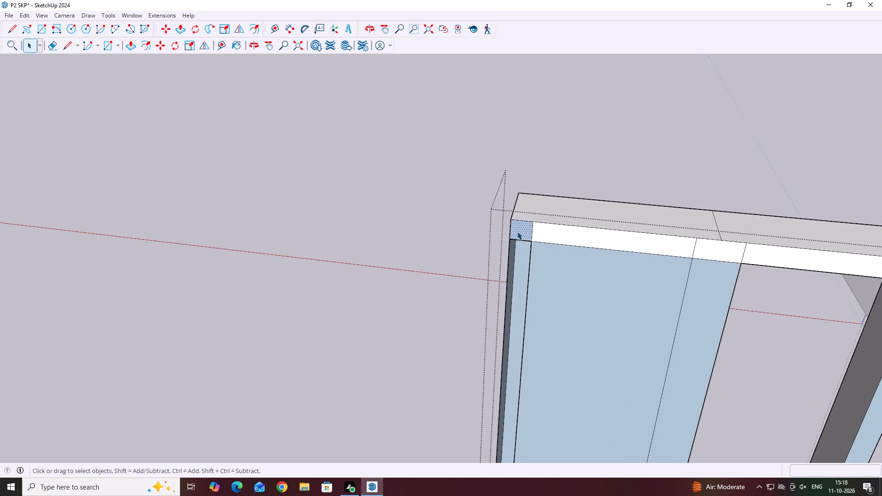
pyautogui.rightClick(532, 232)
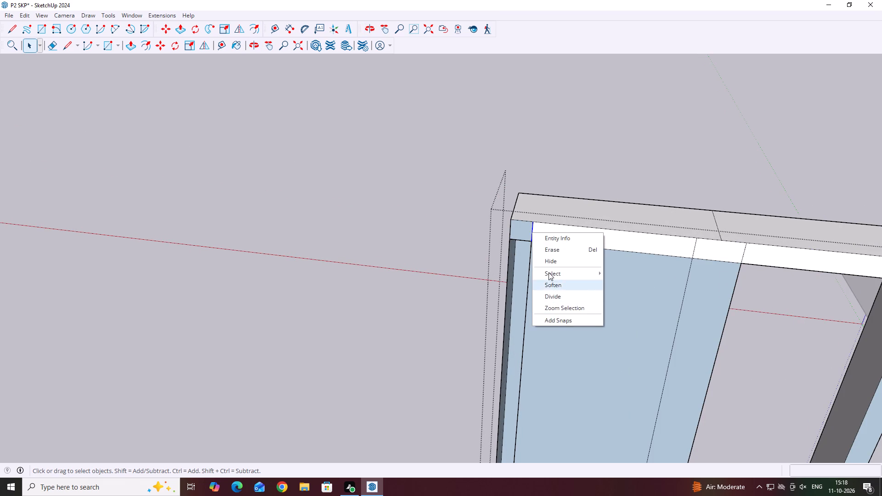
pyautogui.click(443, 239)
# Draw a rectangle over the small corner square at the frame's upper corner farther from the house.
pyautogui.moveTo(549, 253); pyautogui.dragTo(586, 186, button='middle')
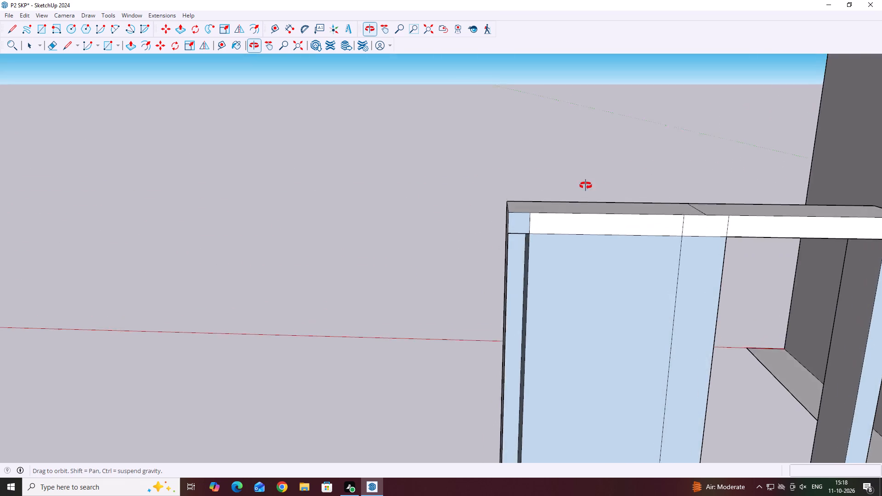
pyautogui.moveTo(586, 186); pyautogui.dragTo(540, 205, button='middle')
pyautogui.scroll(-4, 539, 204)
pyautogui.moveTo(532, 266); pyautogui.dragTo(593, 294, button='middle')
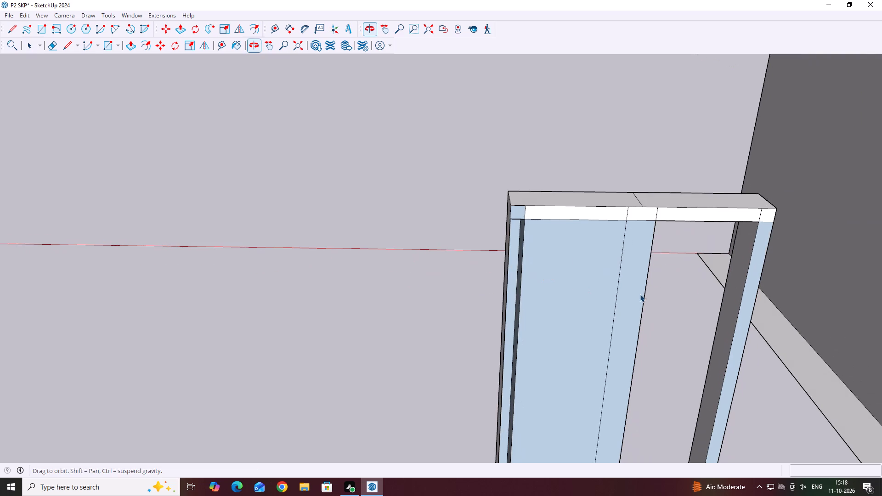
pyautogui.tripleClick(607, 252)
pyautogui.scroll(2, 498, 223)
pyautogui.moveTo(575, 241); pyautogui.dragTo(513, 205, button='middle')
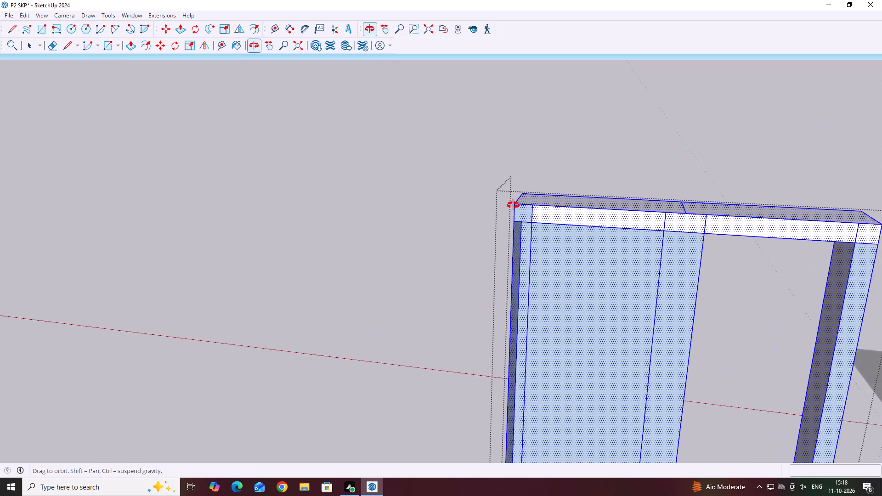
pyautogui.moveTo(513, 205); pyautogui.dragTo(511, 251, button='middle')
pyautogui.press('r')
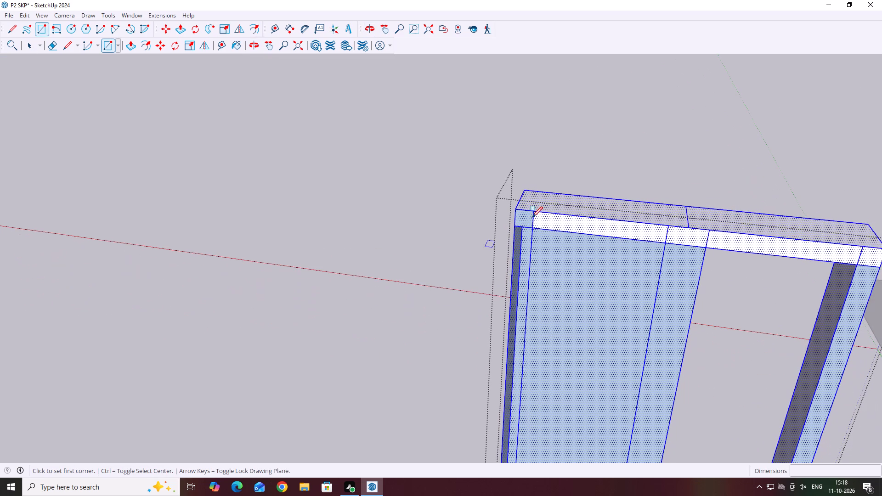
pyautogui.scroll(9, 532, 209)
pyautogui.click(535, 239)
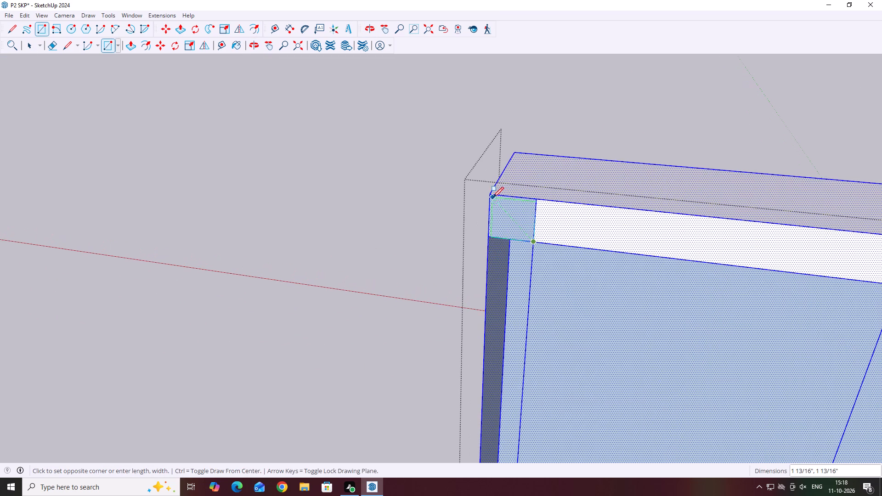
pyautogui.click(490, 194)
# Reverse the upper corner square farther from the house and the outer post face below it.
pyautogui.moveTo(474, 245); pyautogui.dragTo(540, 228, button='middle')
pyautogui.scroll(-11, 539, 229)
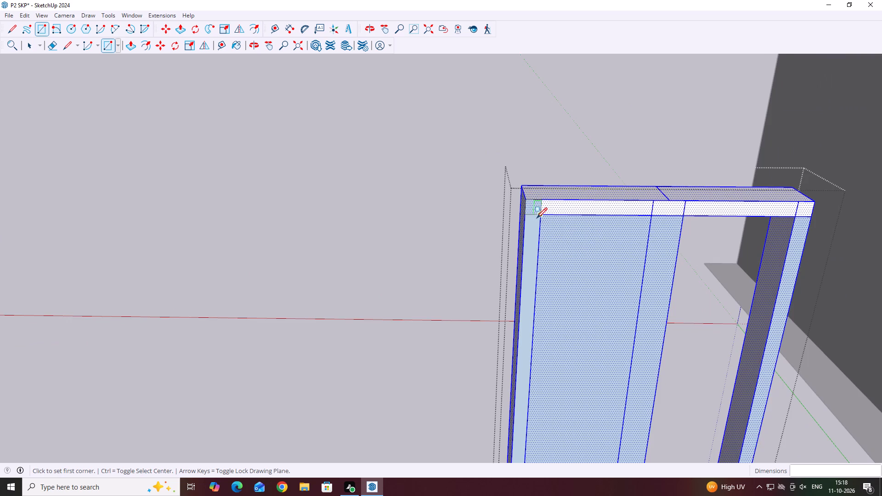
pyautogui.scroll(2, 537, 218)
pyautogui.press('space')
pyautogui.click(530, 207)
pyautogui.rightClick(530, 207)
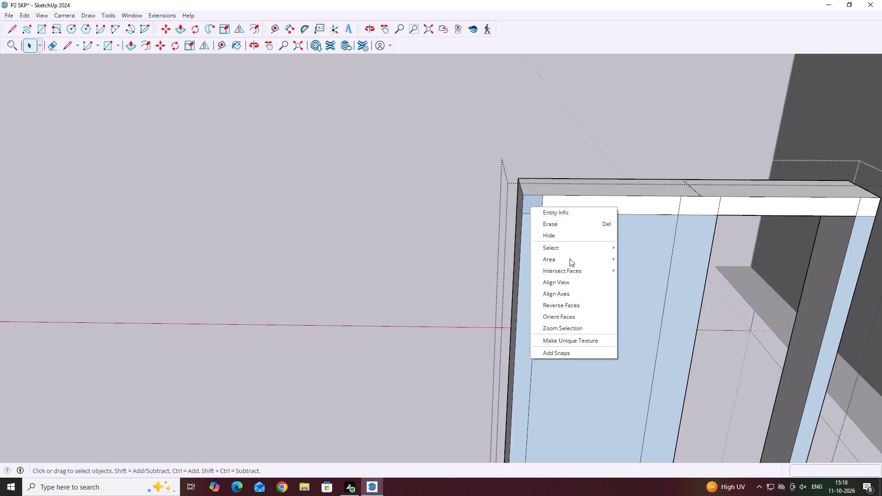
pyautogui.click(583, 307)
pyautogui.click(529, 246)
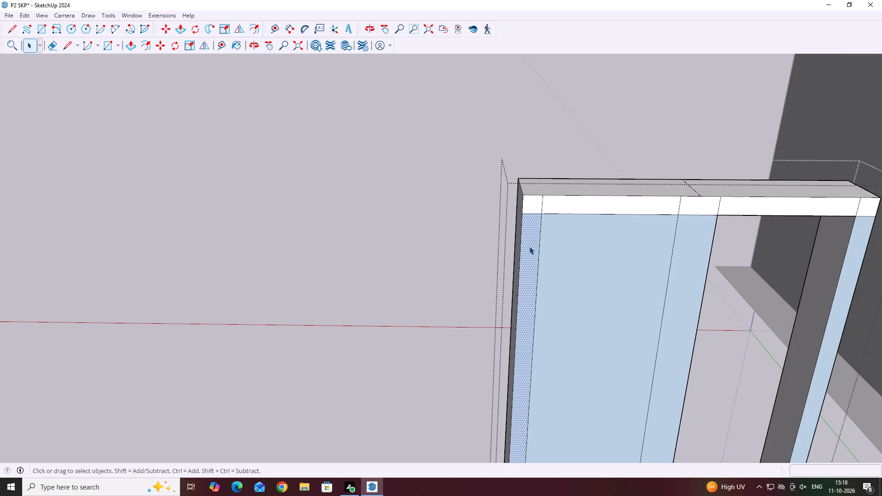
pyautogui.rightClick(530, 246)
pyautogui.click(575, 345)
# Delete the face filling the bay farther from the house.
pyautogui.scroll(-13, 530, 286)
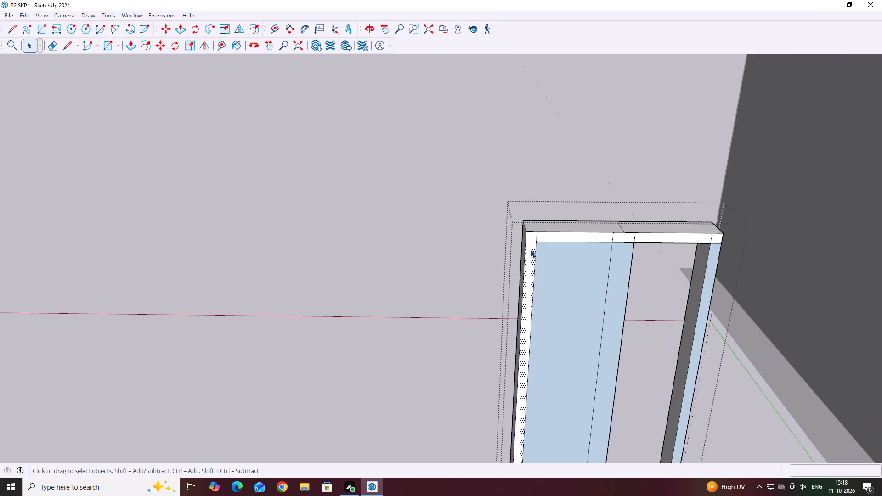
pyautogui.scroll(-8, 531, 249)
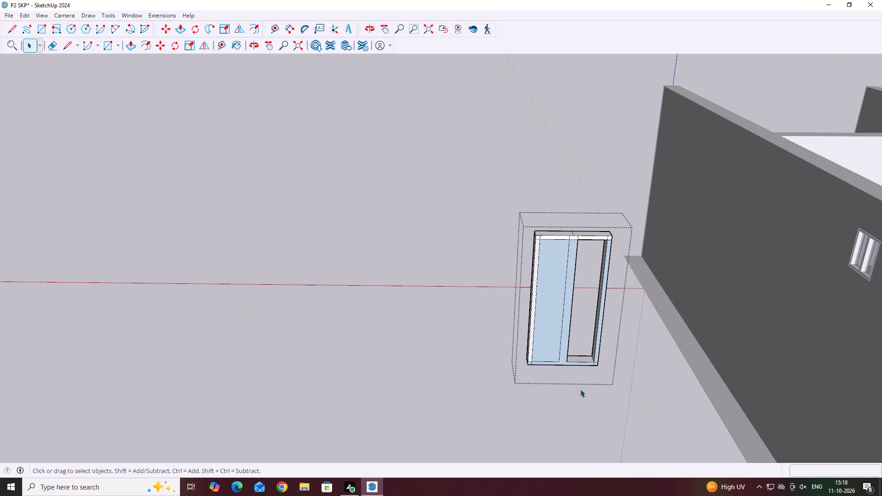
pyautogui.scroll(11, 541, 354)
pyautogui.click(545, 372)
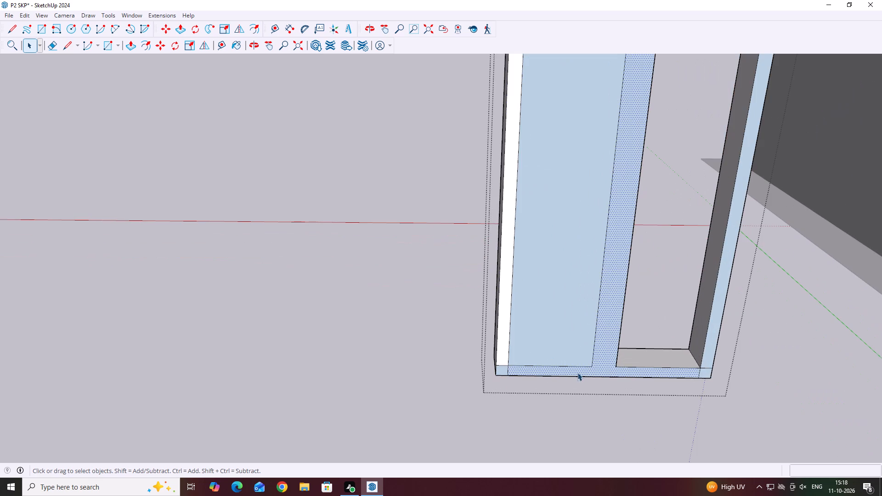
pyautogui.rightClick(588, 366)
pyautogui.press('Escape')
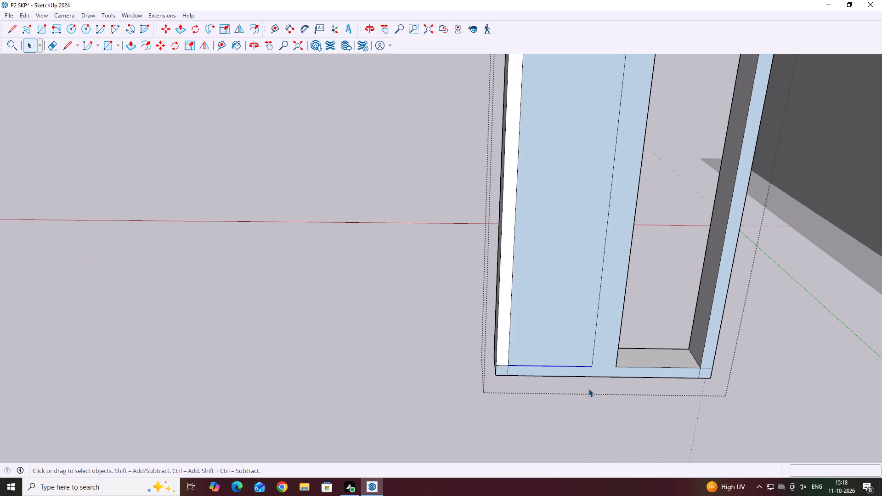
pyautogui.click(546, 337)
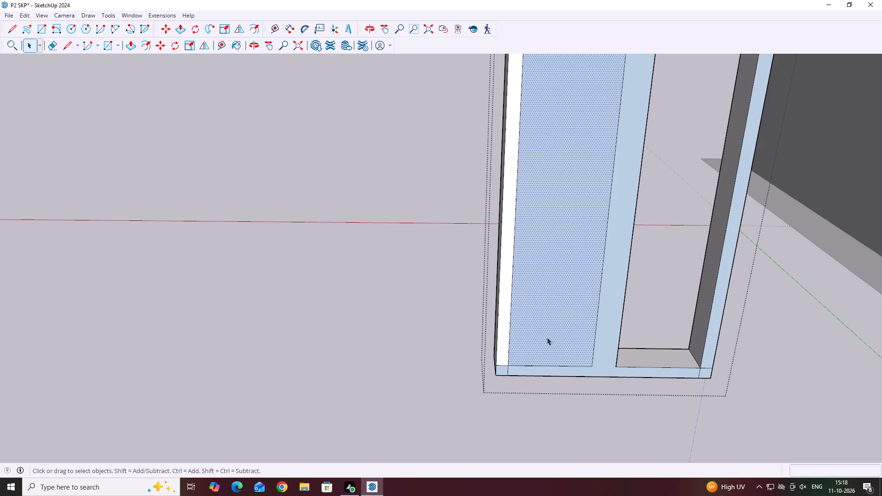
pyautogui.press('Delete')
# Draw a 5' 10" by 4" rectangle over the centre post, from its base to the frame's upper edge.
pyautogui.moveTo(593, 355); pyautogui.dragTo(528, 388, button='middle')
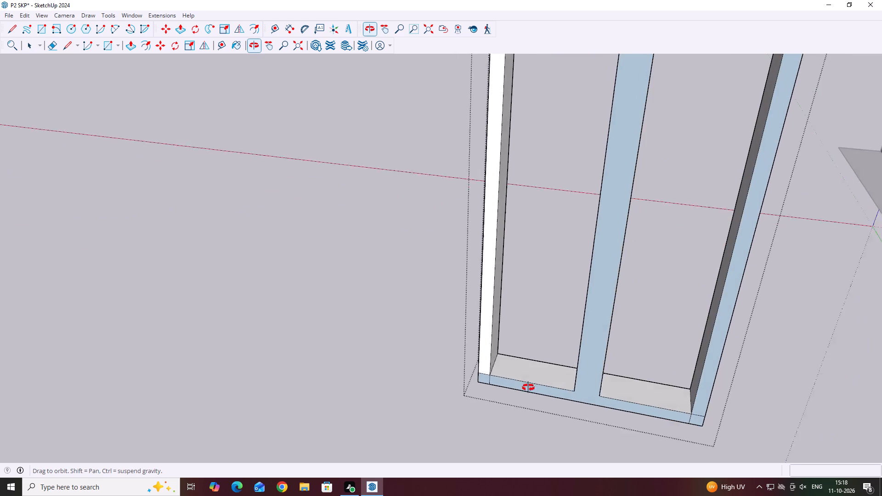
pyautogui.moveTo(528, 388); pyautogui.dragTo(541, 405, button='middle')
pyautogui.scroll(-5, 541, 405)
pyautogui.scroll(-5, 505, 392)
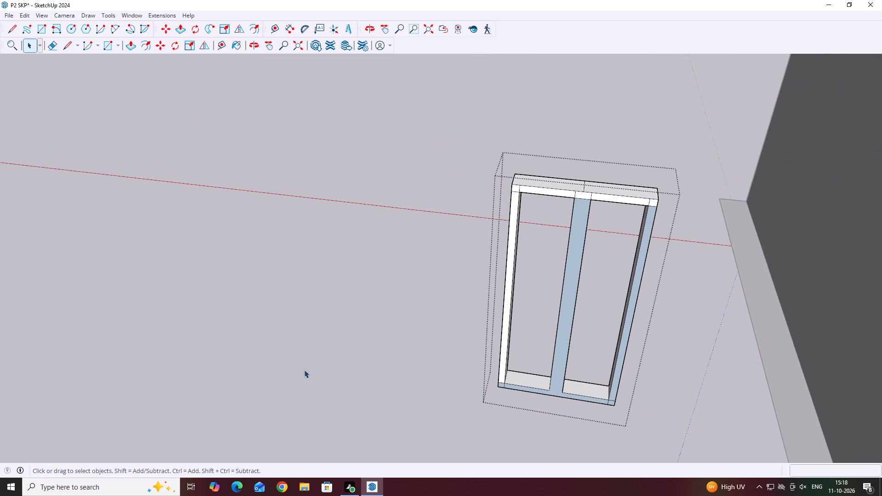
pyautogui.moveTo(425, 379); pyautogui.dragTo(475, 396, button='middle')
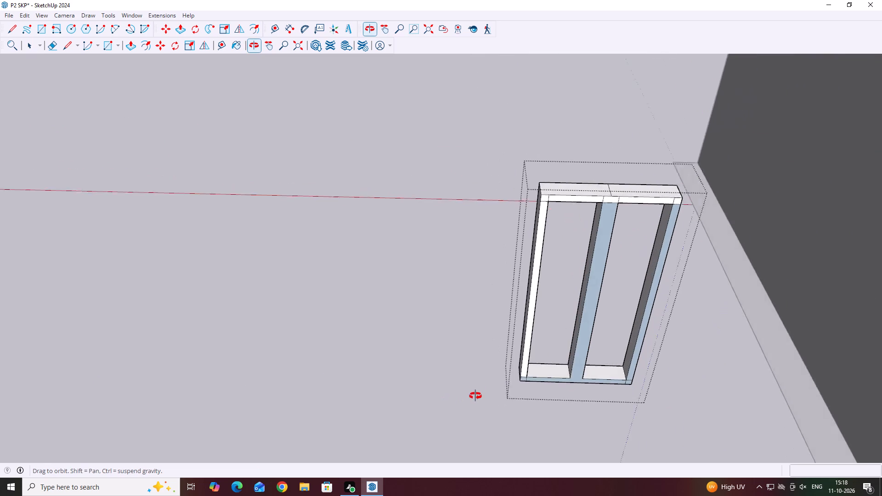
pyautogui.moveTo(475, 396); pyautogui.dragTo(480, 389, button='middle')
pyautogui.press('r')
pyautogui.scroll(1, 590, 387)
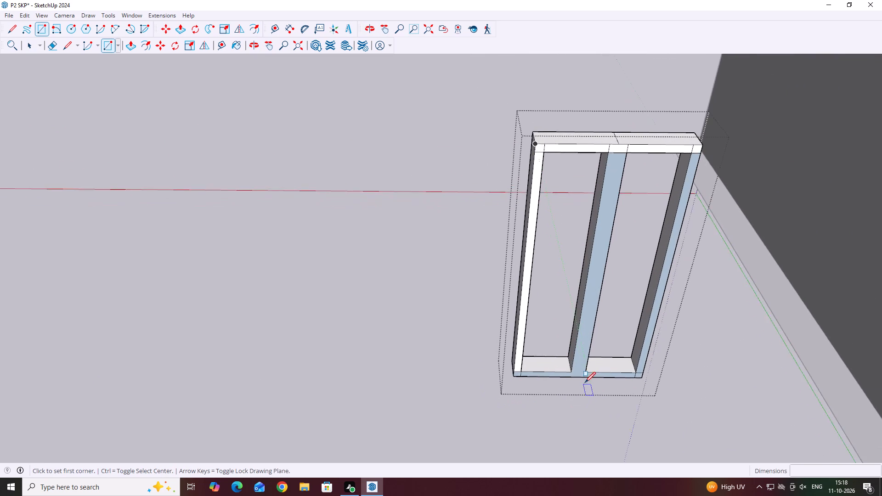
pyautogui.scroll(6, 585, 383)
pyautogui.click(571, 370)
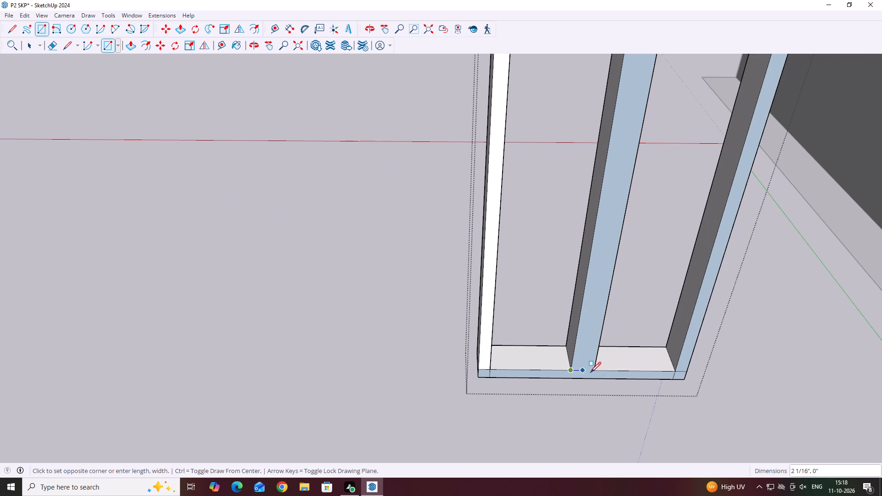
pyautogui.scroll(-9, 605, 375)
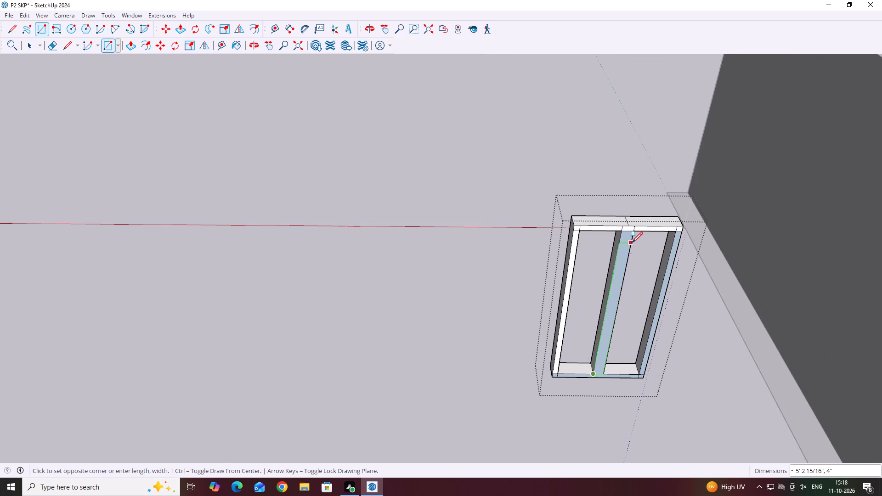
pyautogui.scroll(10, 633, 228)
pyautogui.click(636, 225)
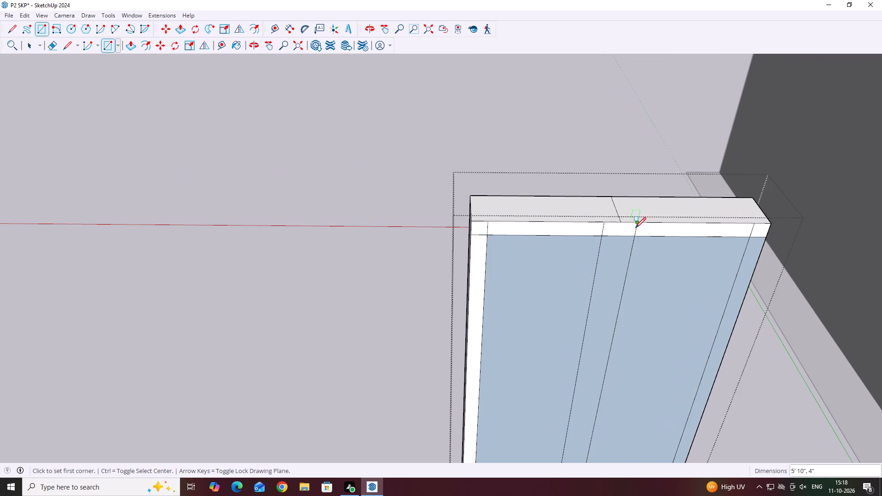
# Reverse the front face of the frame's centre post.
pyautogui.press('space')
pyautogui.click(621, 259)
pyautogui.rightClick(618, 270)
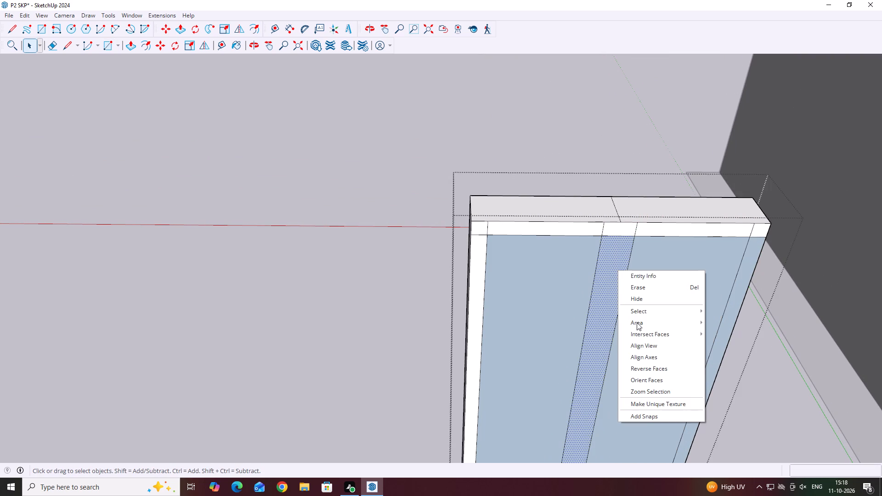
pyautogui.click(655, 370)
# Delete the faces filling the bays on both sides of the centre post.
pyautogui.click(655, 340)
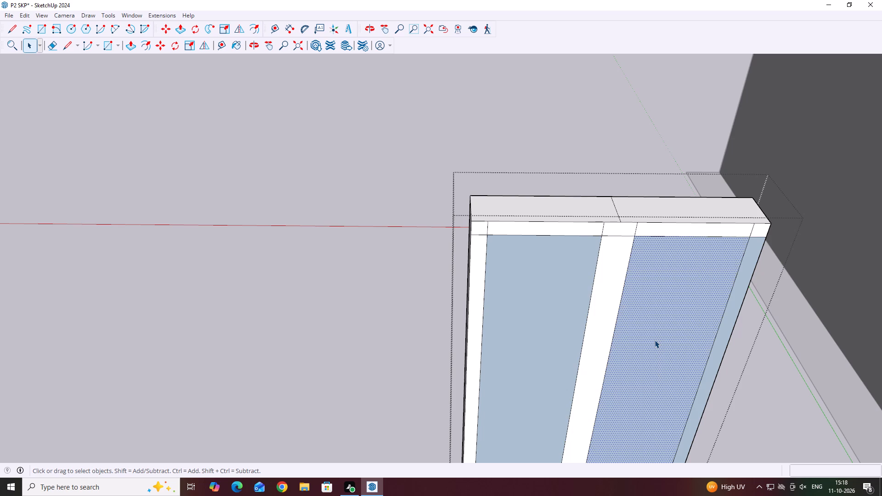
pyautogui.press('Delete')
pyautogui.click(554, 316)
pyautogui.press('Delete')
pyautogui.scroll(-5, 558, 339)
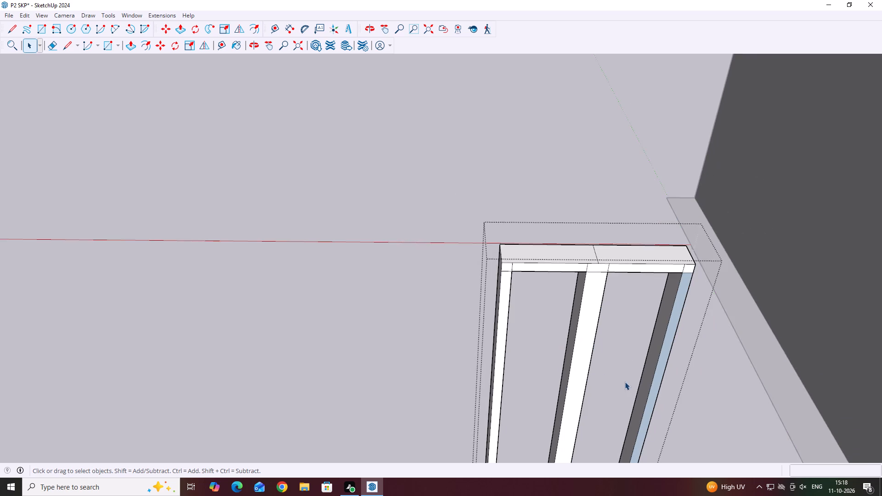
# Draw a 5' 10" by 2" rectangle over the frame's side post nearer the house, from its upper inner corner to the base.
pyautogui.moveTo(625, 377); pyautogui.dragTo(591, 299, button='middle')
pyautogui.scroll(-5, 591, 300)
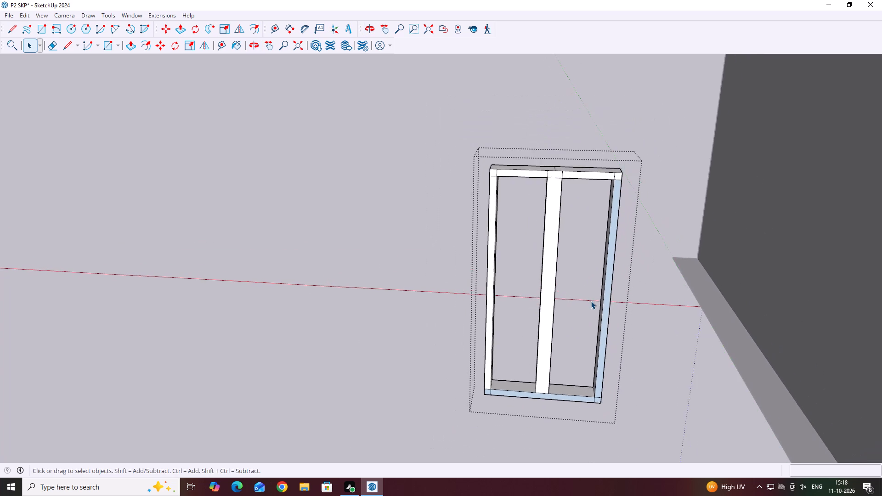
pyautogui.moveTo(591, 301); pyautogui.dragTo(601, 329, button='middle')
pyautogui.press('r')
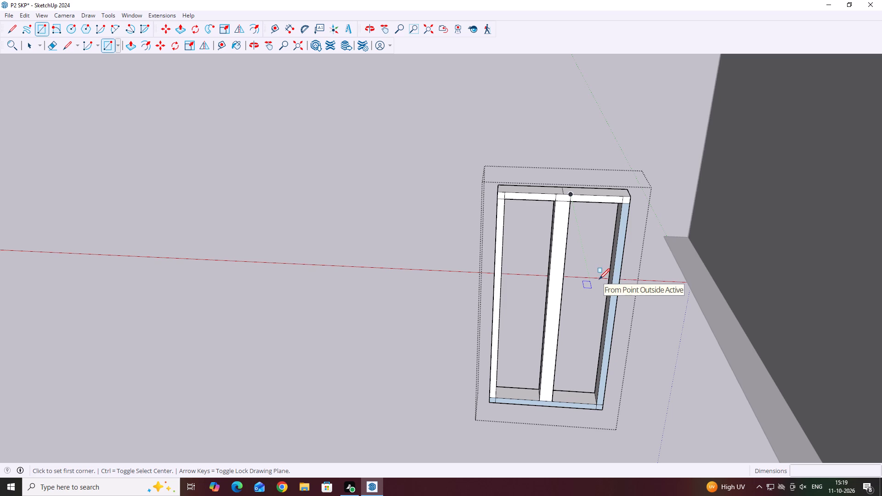
pyautogui.scroll(5, 623, 216)
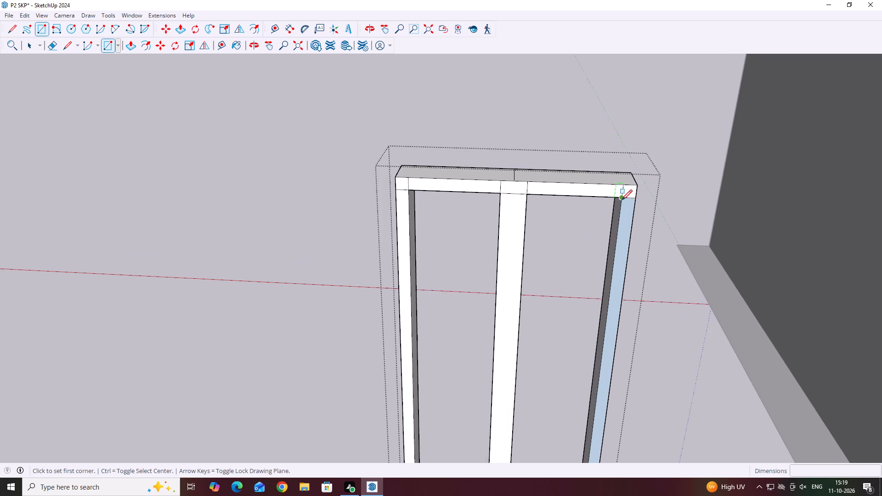
pyautogui.scroll(2, 622, 200)
pyautogui.click(622, 197)
pyautogui.scroll(-2, 651, 255)
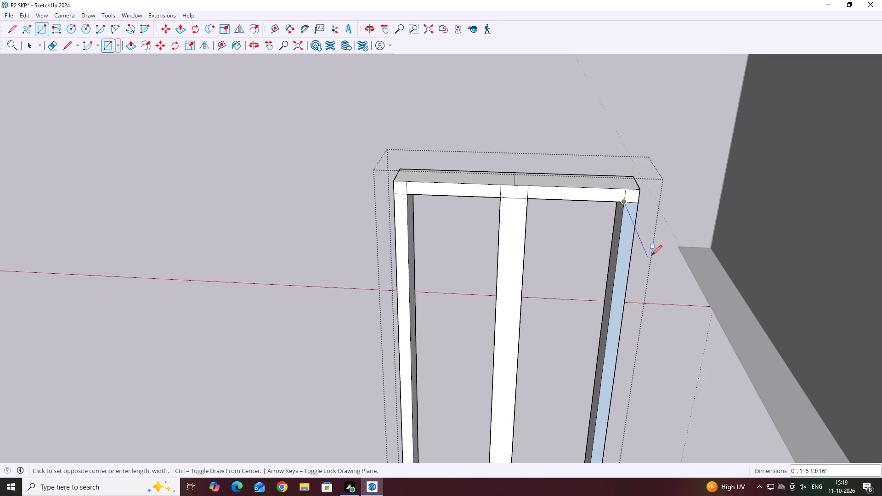
pyautogui.scroll(-3, 651, 255)
pyautogui.scroll(-11, 620, 401)
pyautogui.scroll(5, 614, 406)
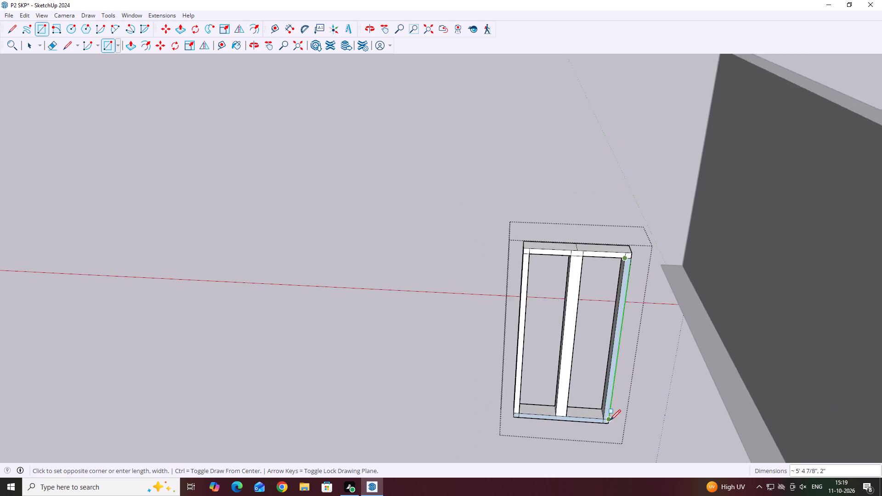
pyautogui.scroll(13, 610, 420)
pyautogui.click(610, 422)
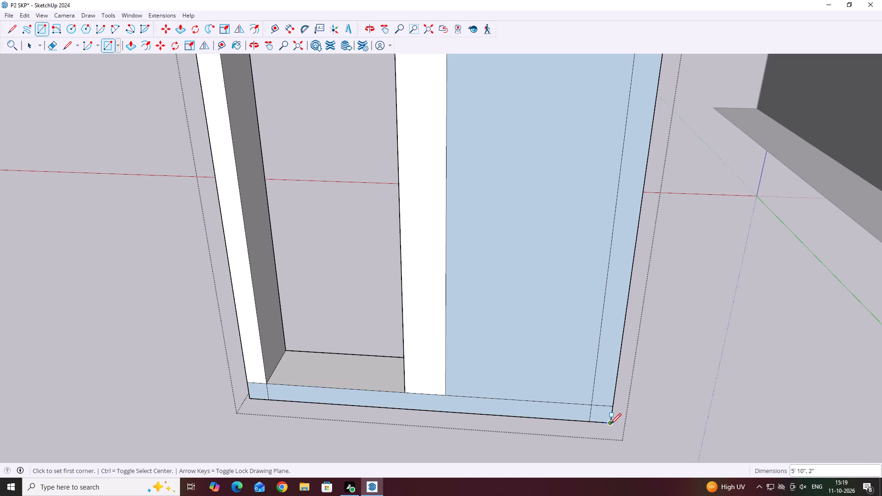
# Reverse the front face of the frame's side post nearer the house.
pyautogui.press('space')
pyautogui.click(614, 361)
pyautogui.rightClick(613, 361)
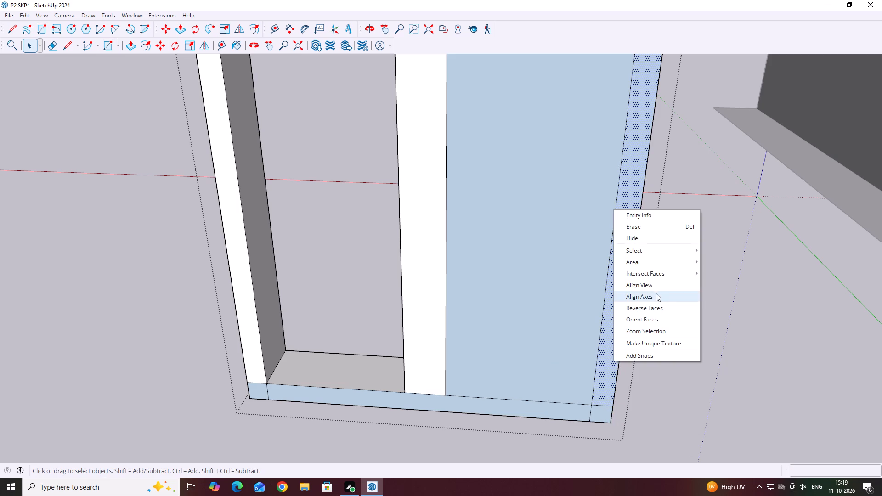
pyautogui.click(660, 276)
pyautogui.click(652, 272)
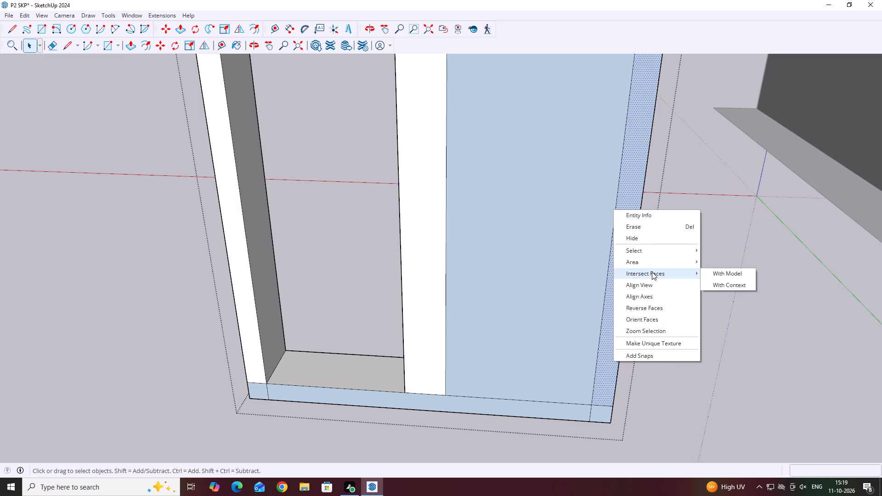
pyautogui.click(652, 272)
pyautogui.click(660, 311)
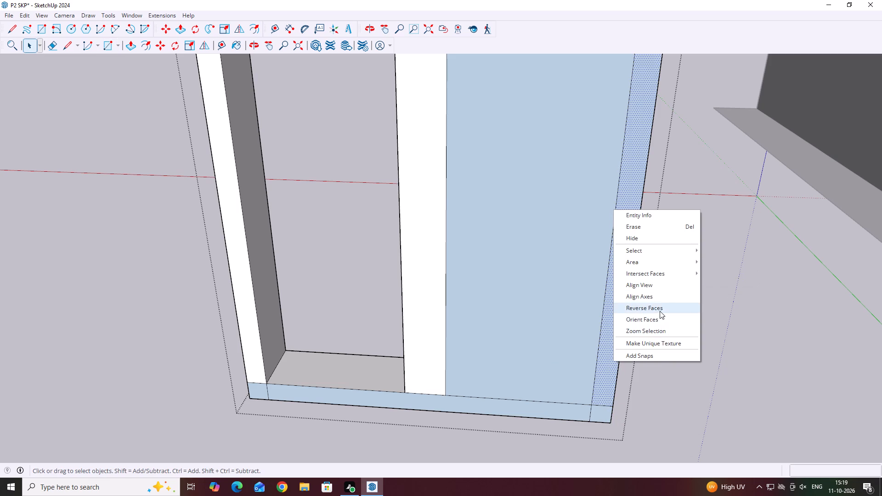
pyautogui.press('space')
# Delete the face filling the bay nearer the house.
pyautogui.click(562, 331)
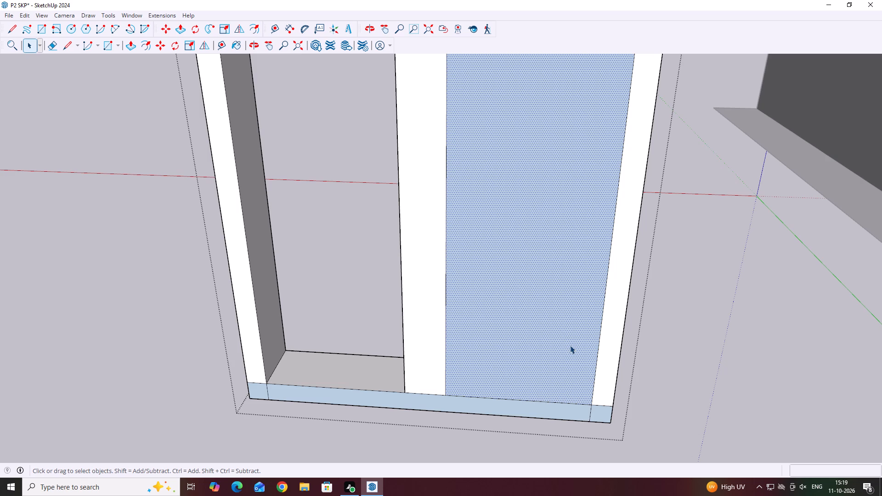
pyautogui.press('Delete')
# Reverse the two small corner faces at the ends of the frame's bottom rail.
pyautogui.moveTo(577, 400); pyautogui.dragTo(642, 400, button='middle')
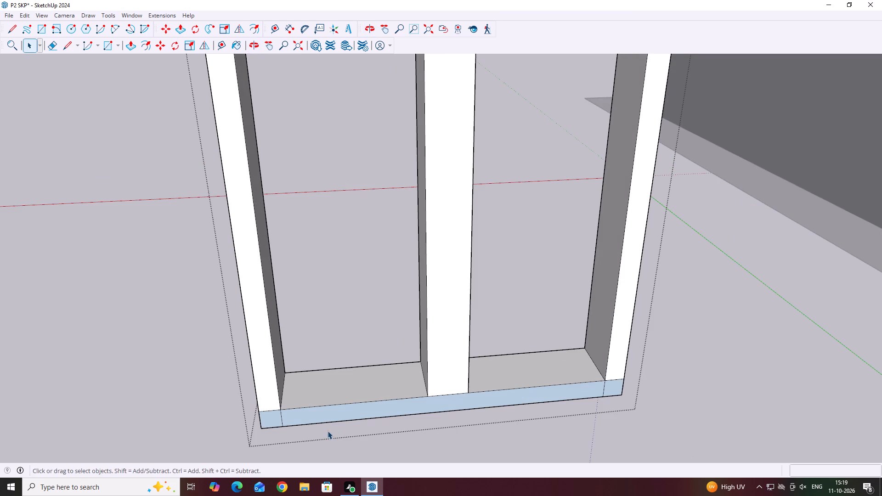
pyautogui.moveTo(461, 436); pyautogui.dragTo(463, 392, button='middle')
pyautogui.moveTo(269, 436); pyautogui.dragTo(275, 380, button='middle')
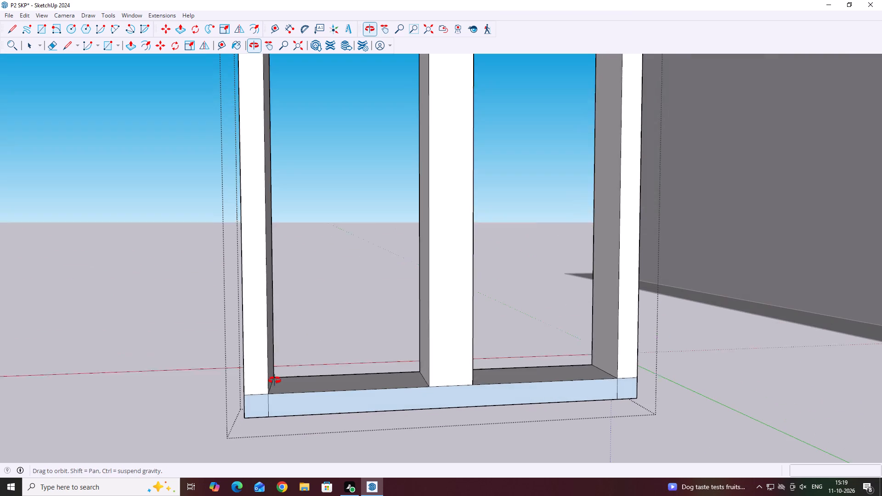
pyautogui.moveTo(275, 380); pyautogui.dragTo(275, 379, button='middle')
pyautogui.click(256, 407)
pyautogui.rightClick(256, 407)
pyautogui.click(296, 357)
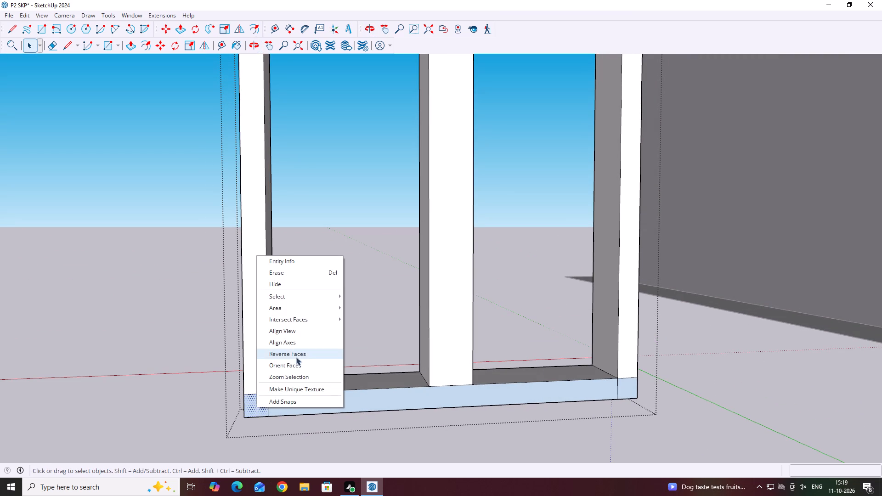
pyautogui.click(629, 394)
pyautogui.rightClick(629, 391)
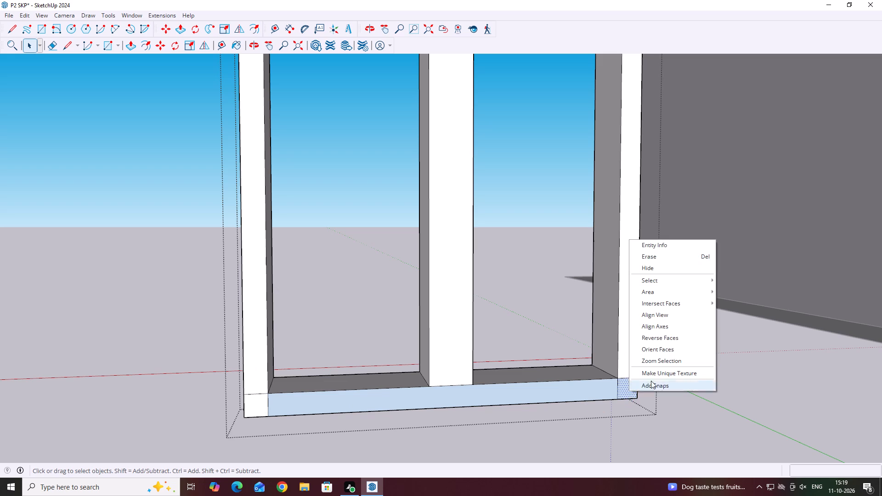
pyautogui.click(666, 339)
# Reverse the long front face of the frame's bottom rail between the two corner faces.
pyautogui.click(573, 395)
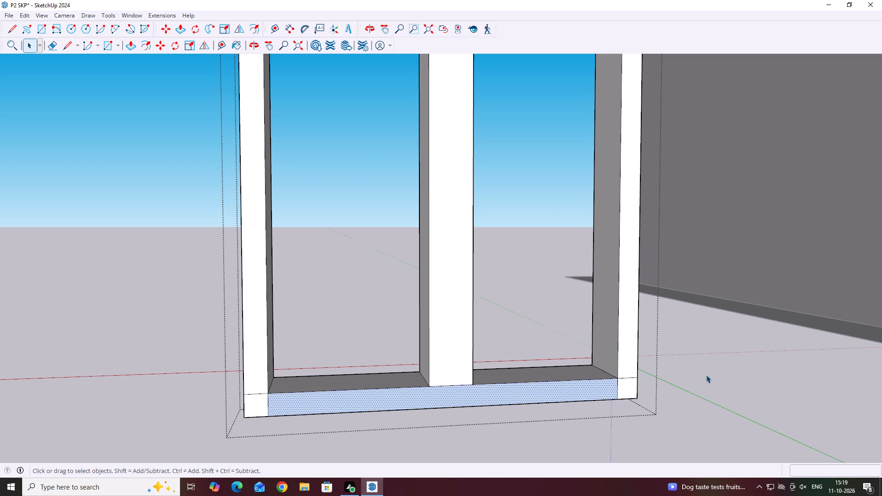
pyautogui.rightClick(706, 375)
pyautogui.click(693, 357)
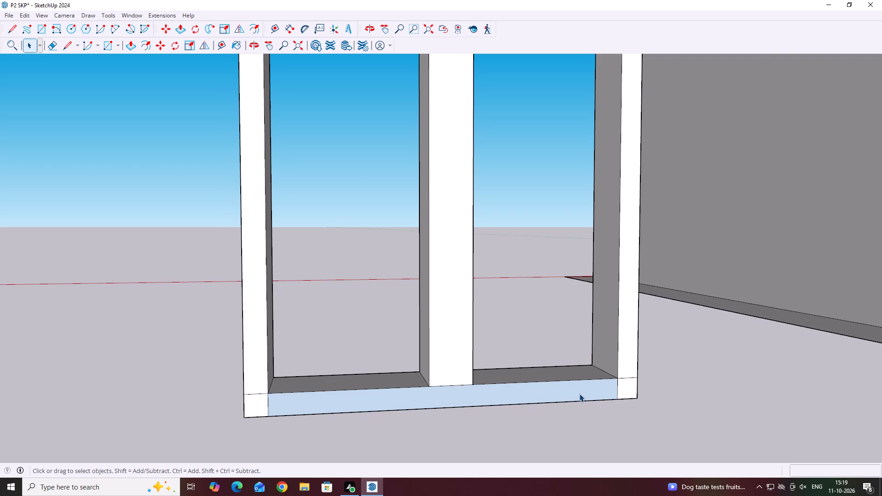
pyautogui.doubleClick(579, 394)
pyautogui.click(579, 394)
pyautogui.moveTo(603, 392); pyautogui.dragTo(579, 393, button='middle')
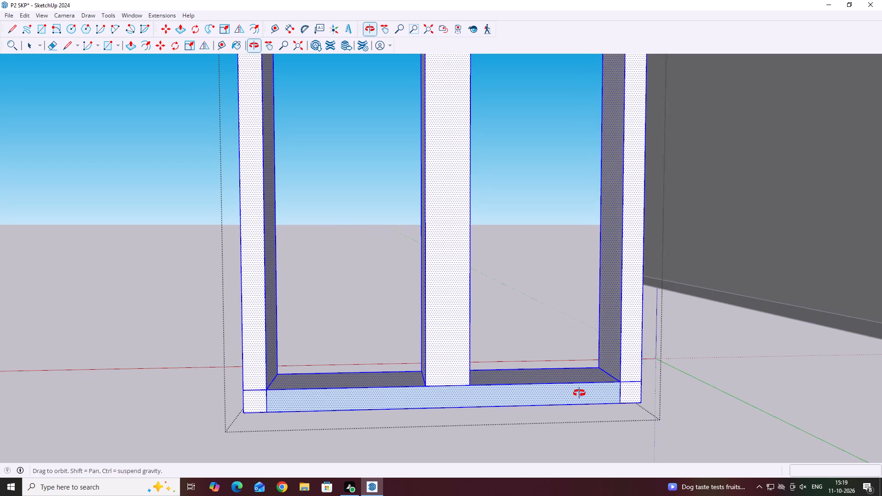
pyautogui.moveTo(579, 393); pyautogui.dragTo(576, 395, button='middle')
pyautogui.click(551, 400)
pyautogui.scroll(2, 552, 401)
pyautogui.rightClick(554, 396)
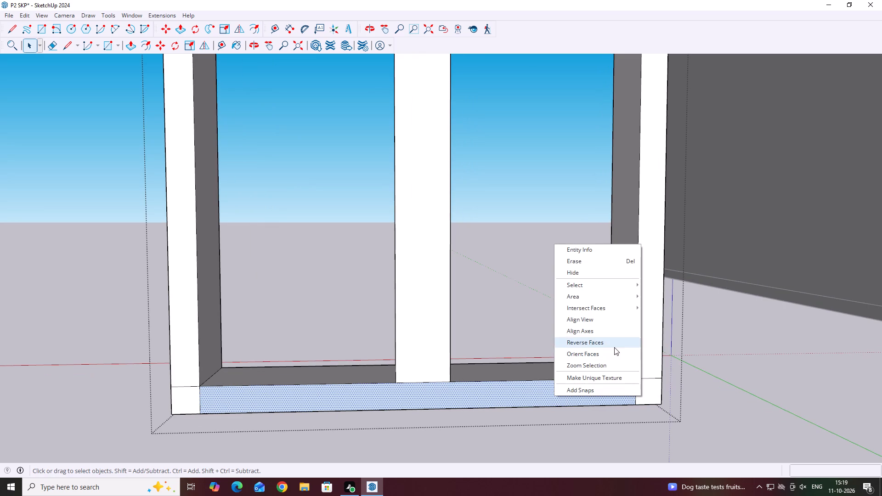
pyautogui.click(607, 342)
# Leave the frame's group and examine the frame and the house layout from several angles.
pyautogui.scroll(-4, 594, 388)
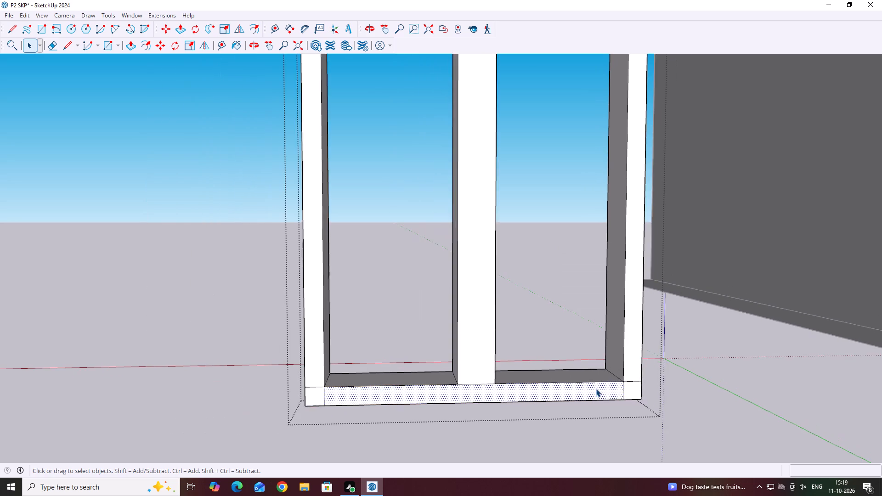
pyautogui.scroll(-5, 596, 388)
pyautogui.moveTo(611, 402); pyautogui.dragTo(680, 443, button='middle')
pyautogui.scroll(-5, 679, 442)
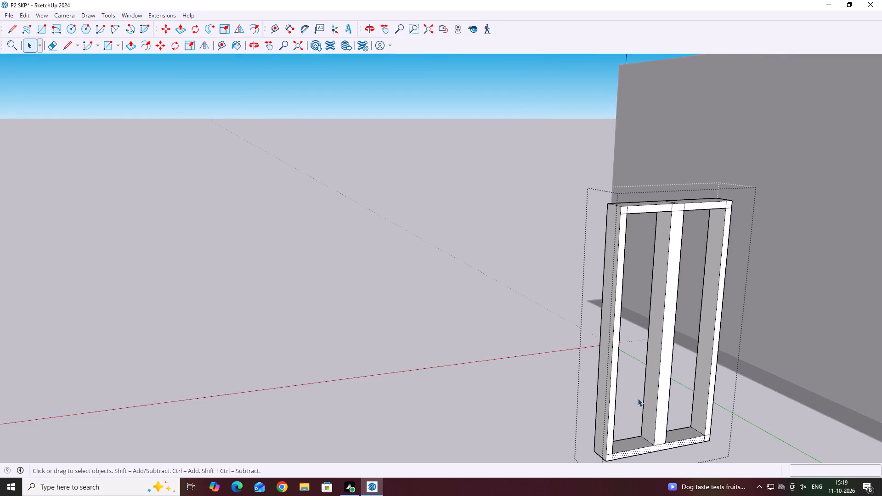
pyautogui.scroll(-5, 593, 378)
pyautogui.moveTo(311, 331); pyautogui.dragTo(511, 428, button='middle')
pyautogui.click(531, 367)
pyautogui.scroll(-1, 184, 359)
pyautogui.moveTo(185, 361); pyautogui.dragTo(198, 376, button='middle')
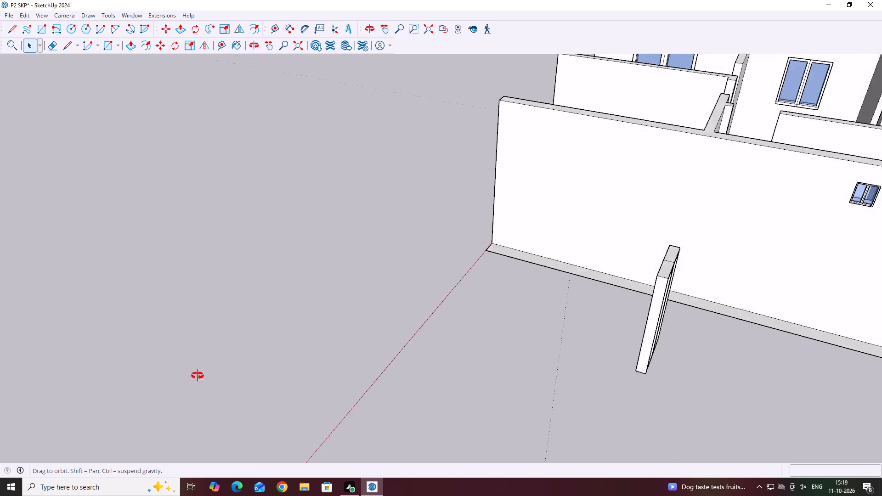
pyautogui.moveTo(198, 376); pyautogui.dragTo(413, 495, button='middle')
pyautogui.scroll(-5, 413, 495)
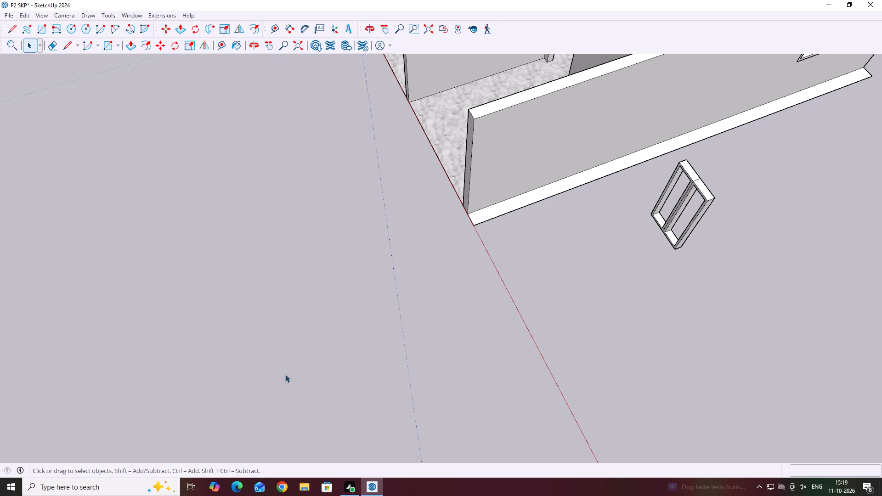
pyautogui.moveTo(282, 375); pyautogui.dragTo(448, 420, button='middle')
pyautogui.scroll(-8, 388, 397)
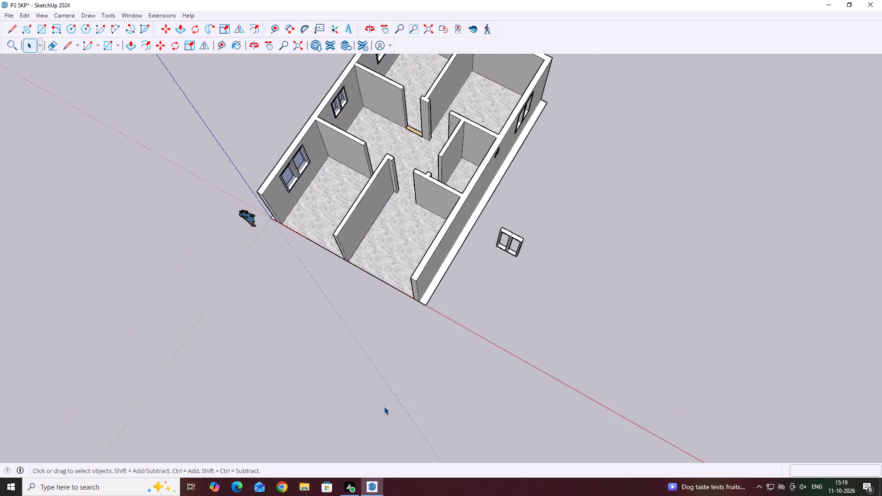
pyautogui.moveTo(381, 404); pyautogui.dragTo(445, 452, button='middle')
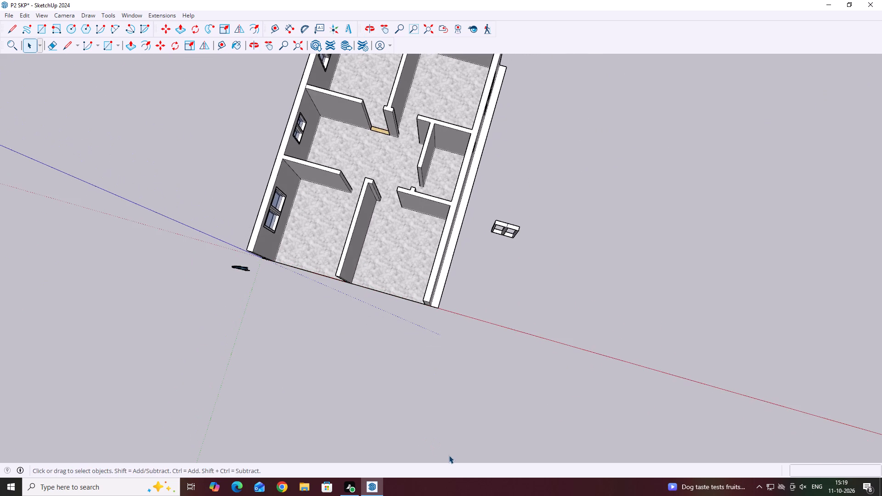
pyautogui.scroll(-3, 474, 459)
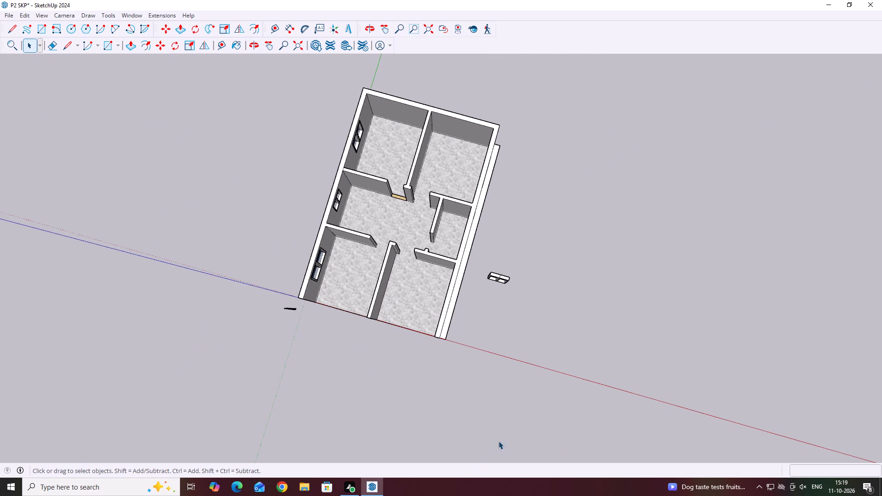
pyautogui.moveTo(490, 297); pyautogui.dragTo(520, 242, button='middle')
pyautogui.scroll(5, 502, 280)
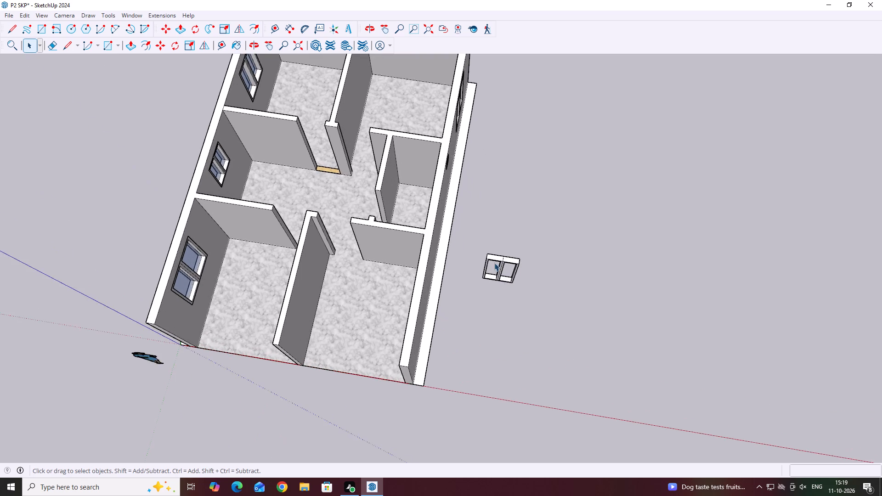
pyautogui.moveTo(513, 248); pyautogui.dragTo(520, 224, button='middle')
pyautogui.moveTo(513, 256); pyautogui.dragTo(504, 249, button='middle')
pyautogui.scroll(4, 508, 244)
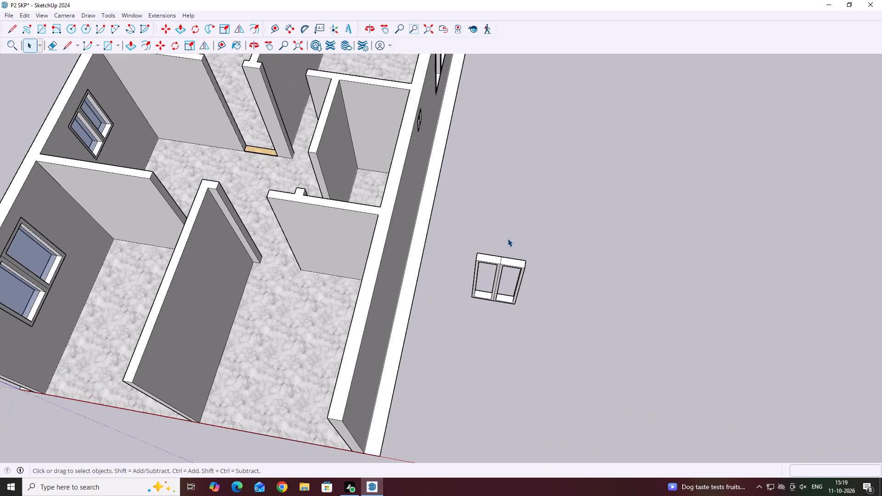
pyautogui.scroll(1, 509, 241)
pyautogui.moveTo(522, 254); pyautogui.dragTo(568, 341, button='middle')
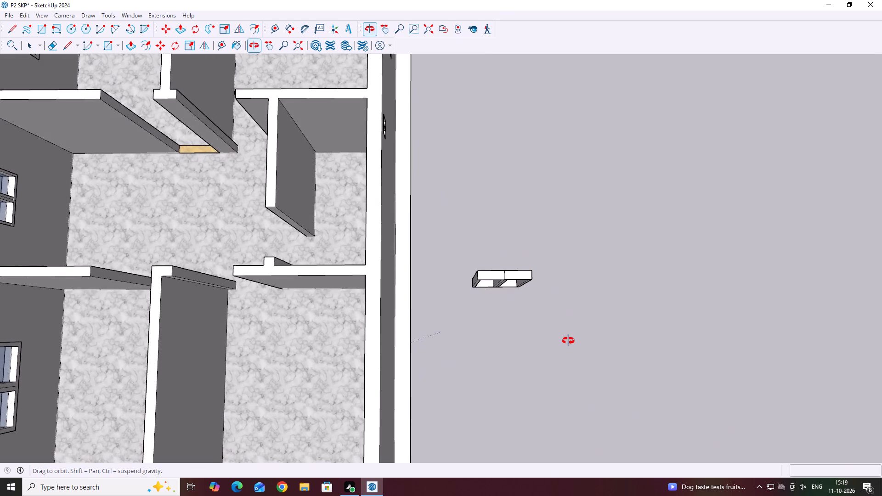
pyautogui.moveTo(568, 341); pyautogui.dragTo(568, 341, button='middle')
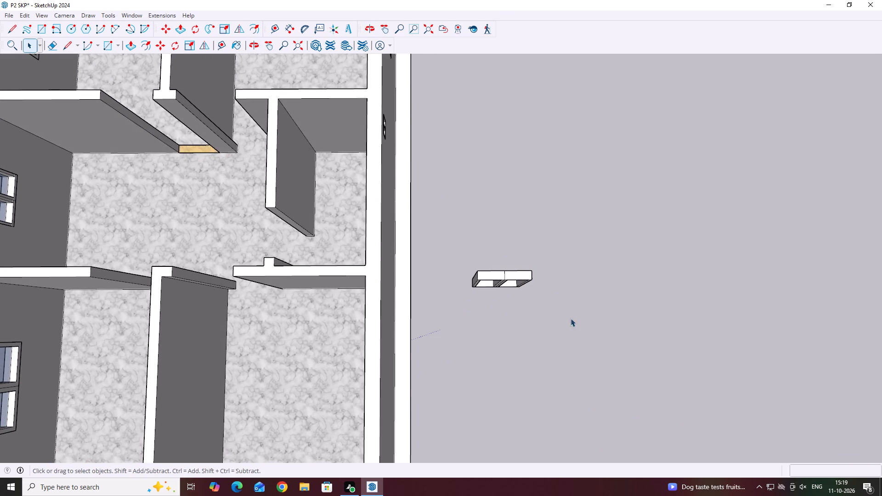
pyautogui.moveTo(559, 318); pyautogui.dragTo(537, 288, button='middle')
pyautogui.scroll(6, 533, 279)
pyautogui.scroll(1, 485, 306)
pyautogui.moveTo(485, 305); pyautogui.dragTo(491, 254, button='middle')
pyautogui.moveTo(484, 279); pyautogui.dragTo(487, 273, button='middle')
pyautogui.scroll(3, 492, 265)
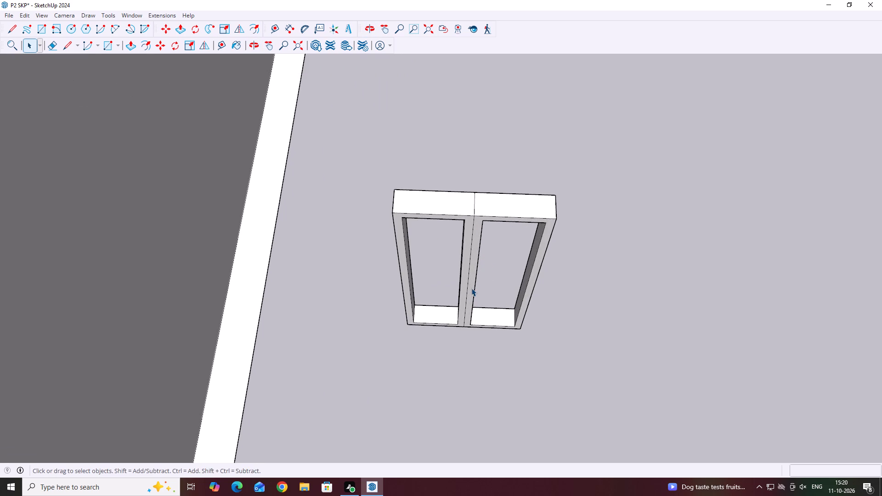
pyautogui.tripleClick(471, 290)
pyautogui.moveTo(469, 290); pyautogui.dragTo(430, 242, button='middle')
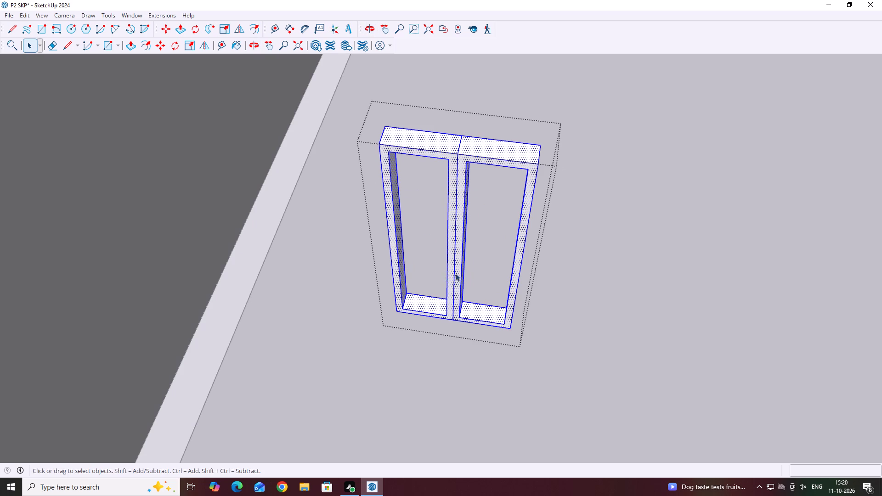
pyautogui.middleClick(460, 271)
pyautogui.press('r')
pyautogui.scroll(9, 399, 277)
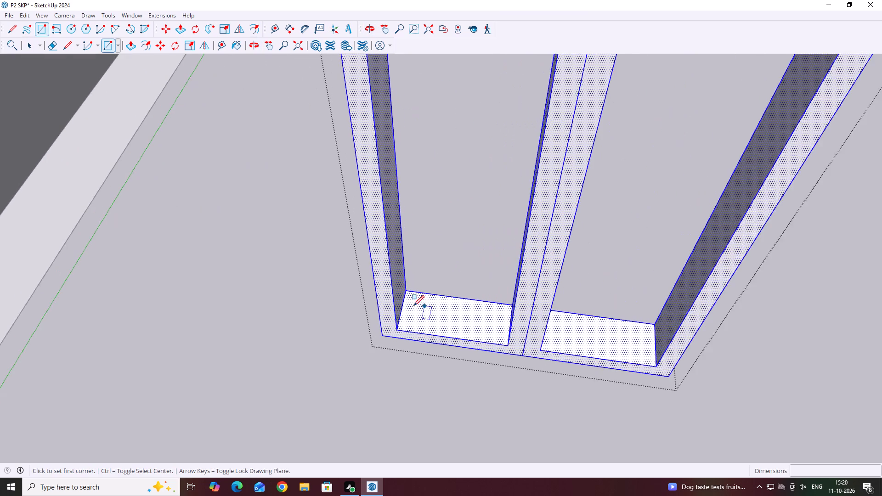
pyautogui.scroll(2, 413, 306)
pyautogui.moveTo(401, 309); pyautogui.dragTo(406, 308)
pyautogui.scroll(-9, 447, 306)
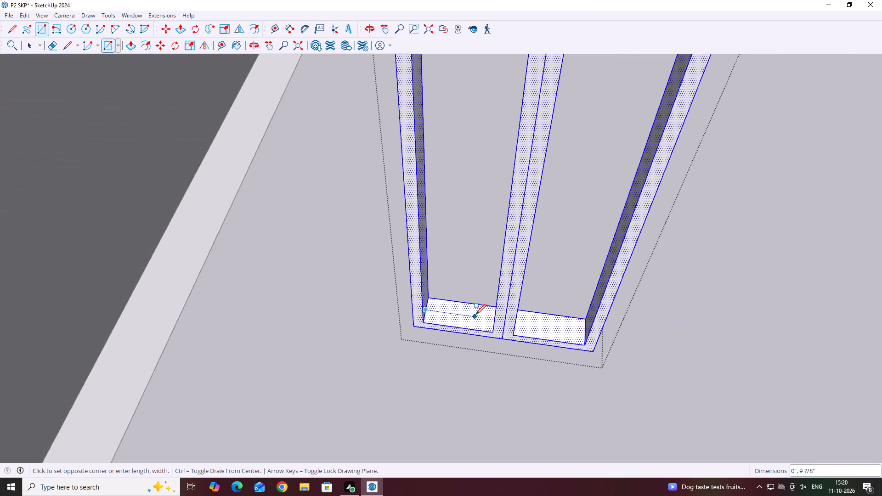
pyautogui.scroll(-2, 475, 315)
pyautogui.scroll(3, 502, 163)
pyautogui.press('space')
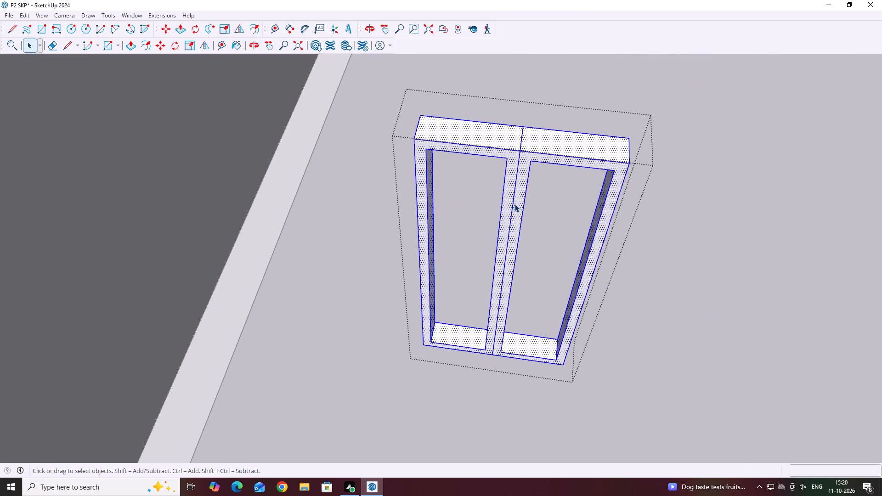
# Inside the frame's group, draw a 1' 2" by 5' 8" rectangle filling the bay nearer the house, midway through the frame's depth.
pyautogui.doubleClick(514, 204)
pyautogui.click(513, 175)
pyautogui.moveTo(519, 261); pyautogui.dragTo(559, 254, button='middle')
pyautogui.moveTo(493, 310); pyautogui.dragTo(460, 351, button='middle')
pyautogui.press('r')
pyautogui.scroll(2, 411, 331)
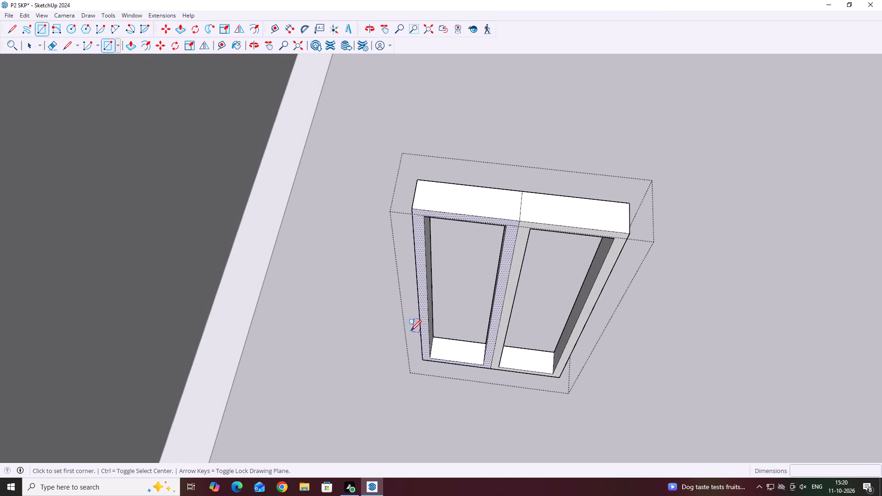
pyautogui.scroll(1, 411, 331)
pyautogui.scroll(6, 466, 365)
pyautogui.click(421, 344)
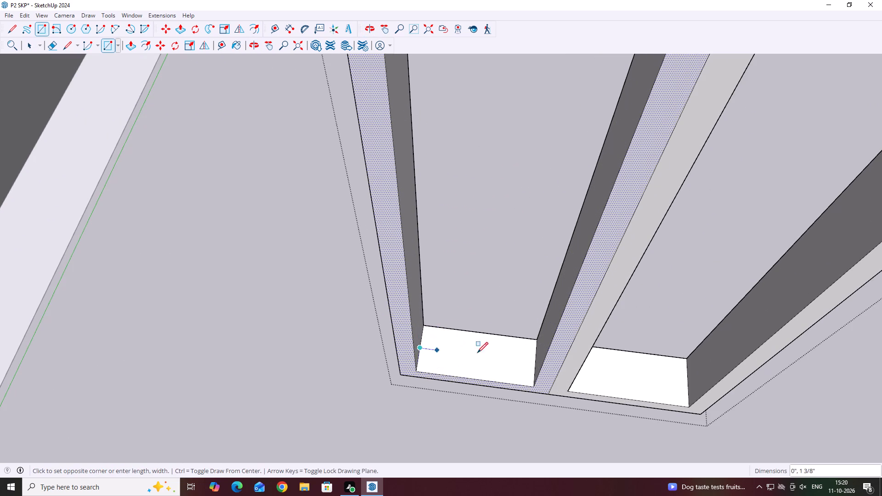
pyautogui.scroll(-16, 509, 342)
pyautogui.moveTo(529, 297); pyautogui.dragTo(549, 214, button='middle')
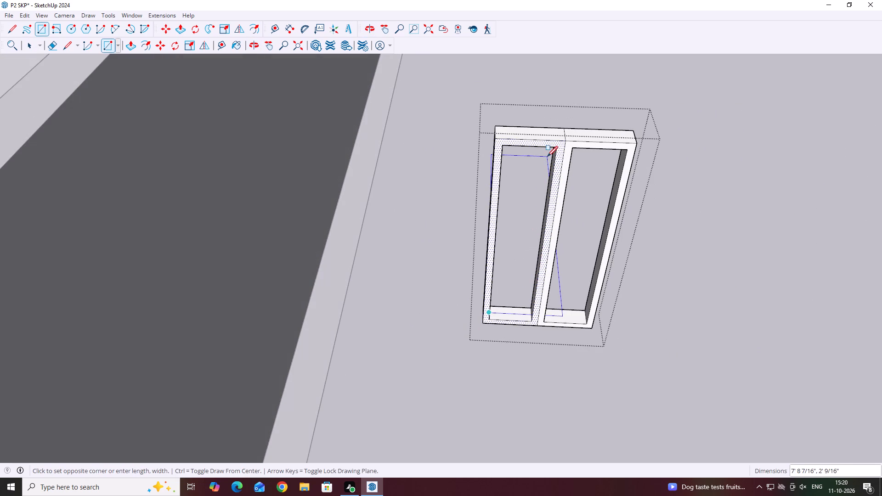
pyautogui.scroll(15, 549, 152)
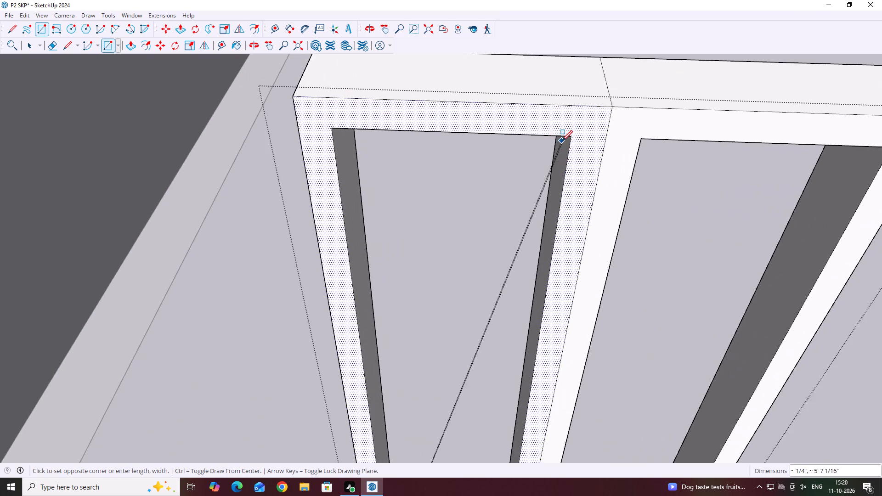
pyautogui.moveTo(562, 141); pyautogui.dragTo(614, 112, button='middle')
pyautogui.moveTo(535, 142); pyautogui.dragTo(561, 66, button='middle')
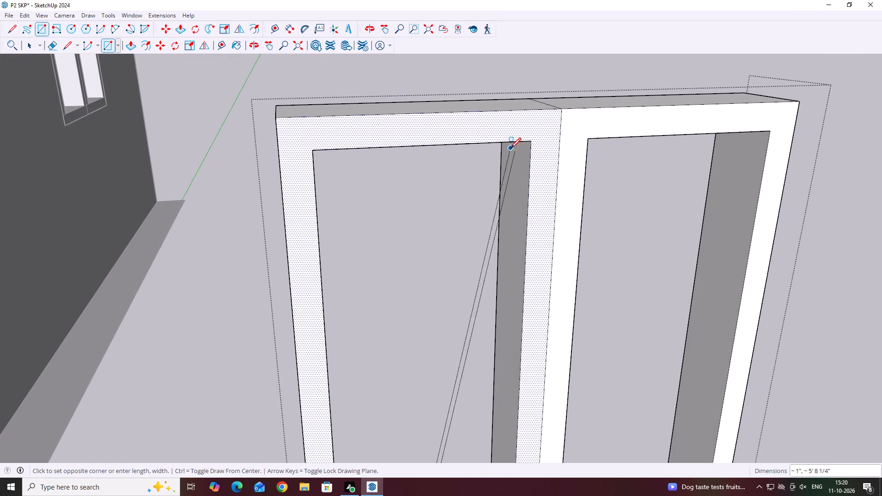
pyautogui.moveTo(520, 139); pyautogui.dragTo(565, 79, button='middle')
pyautogui.scroll(3, 498, 147)
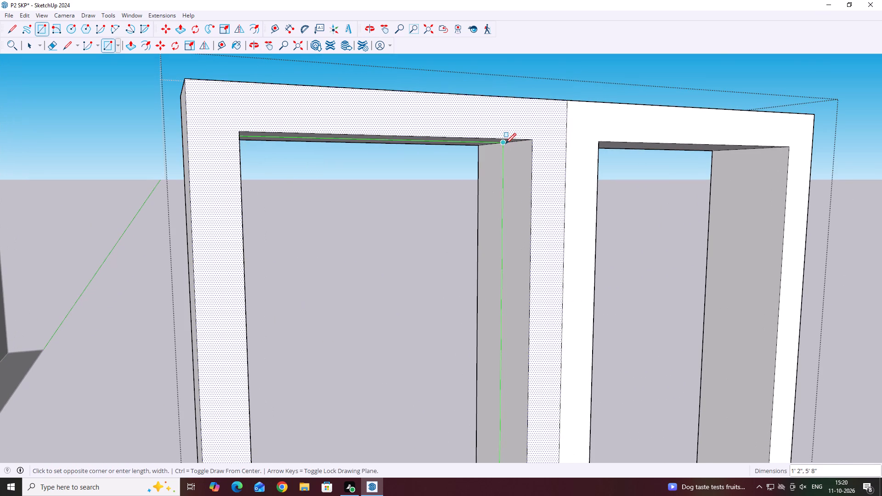
pyautogui.click(503, 144)
pyautogui.scroll(-11, 512, 184)
pyautogui.moveTo(613, 214); pyautogui.dragTo(580, 220, button='middle')
pyautogui.scroll(-1, 602, 217)
pyautogui.press('space')
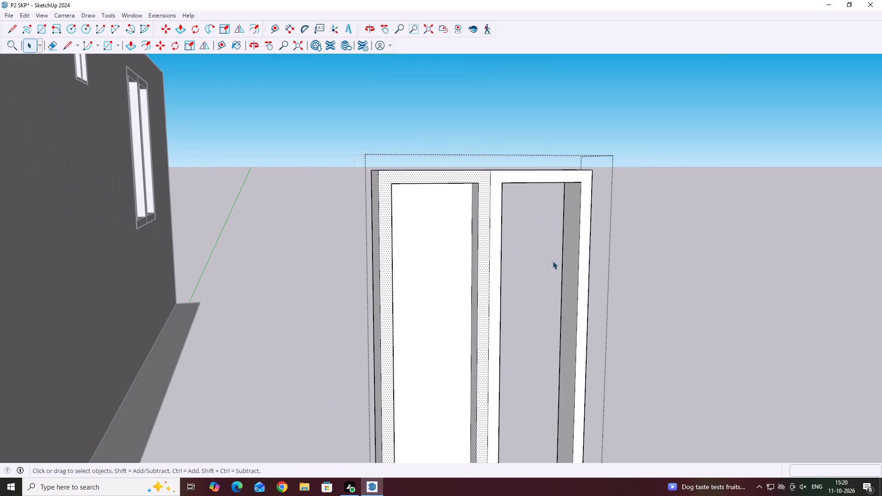
# Copy the new panel face from the filled bay into the frame's empty second bay and leave the group.
pyautogui.moveTo(494, 276); pyautogui.dragTo(453, 292, button='middle')
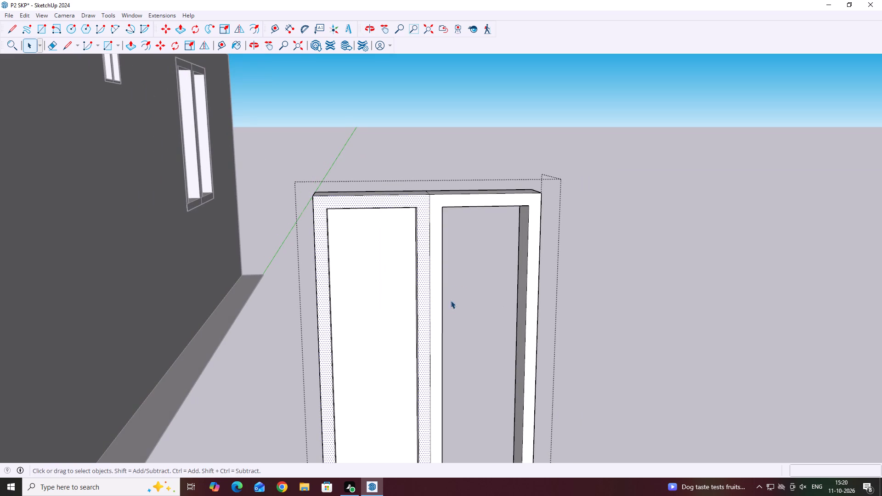
pyautogui.click(396, 275)
pyautogui.scroll(-5, 475, 291)
pyautogui.moveTo(528, 302); pyautogui.dragTo(511, 303, button='middle')
pyautogui.press('m')
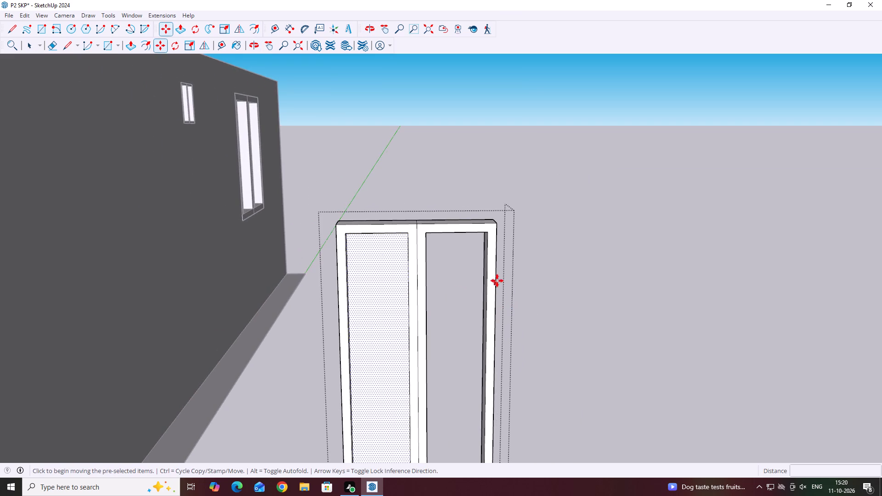
pyautogui.scroll(-10, 497, 281)
pyautogui.scroll(7, 468, 265)
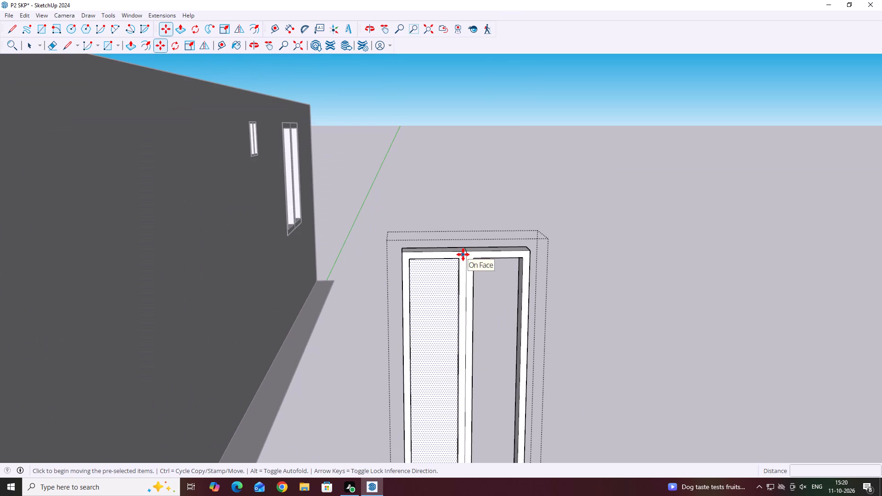
pyautogui.click(467, 251)
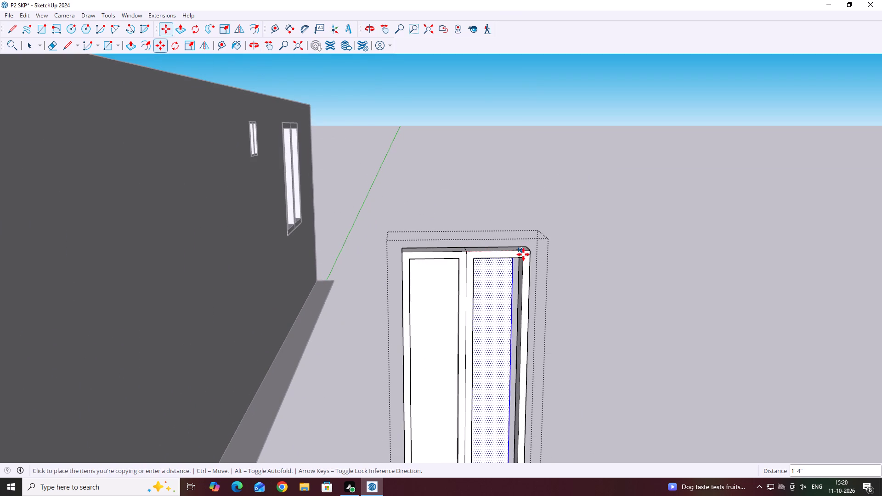
pyautogui.click(533, 253)
pyautogui.press('Escape')
pyautogui.press('space')
pyautogui.click(675, 274)
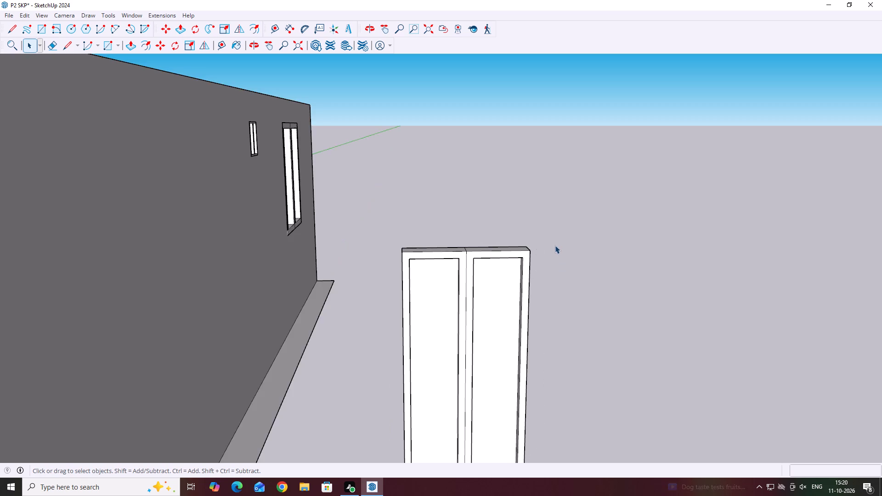
# Move the two-panel door from outside the house into the interior opening beside the wood-threshold doorway.
pyautogui.scroll(-6, 555, 243)
pyautogui.scroll(1, 560, 246)
pyautogui.scroll(-5, 563, 241)
pyautogui.click(555, 255)
pyautogui.click(537, 283)
pyautogui.click(536, 282)
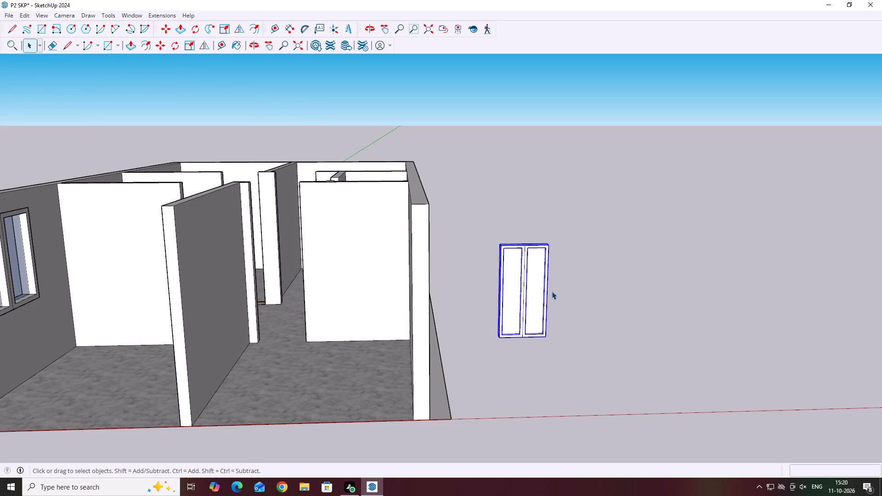
pyautogui.press('m')
pyautogui.click(499, 338)
pyautogui.scroll(-5, 552, 318)
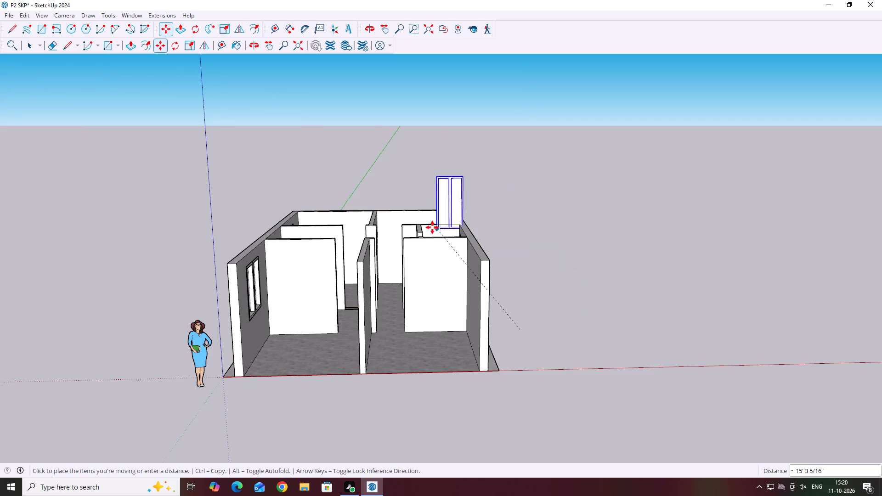
pyautogui.moveTo(420, 229); pyautogui.dragTo(458, 352, button='middle')
pyautogui.moveTo(356, 281); pyautogui.dragTo(361, 317, button='middle')
pyautogui.scroll(2, 344, 271)
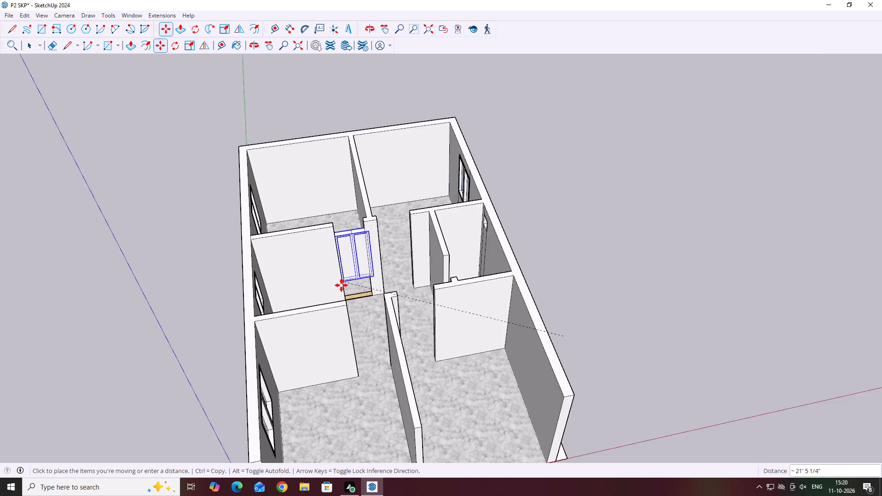
pyautogui.scroll(8, 341, 285)
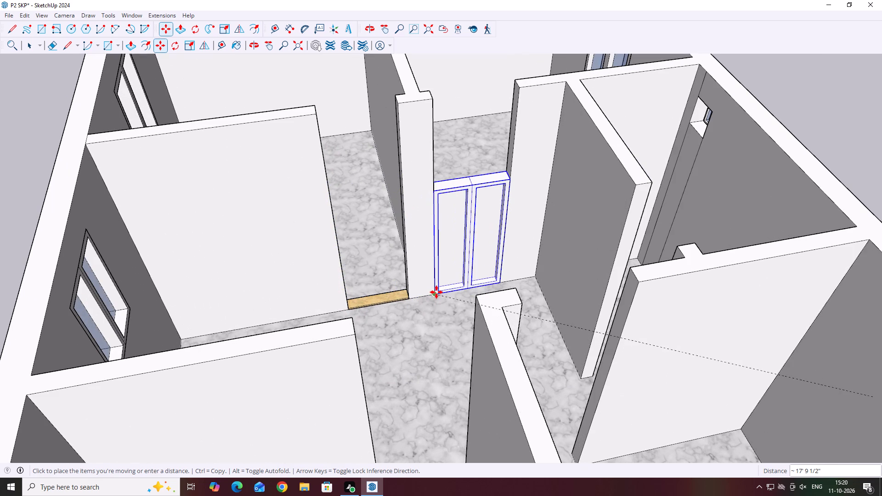
pyautogui.click(436, 291)
pyautogui.scroll(-6, 379, 186)
pyautogui.press('space')
pyautogui.click(705, 261)
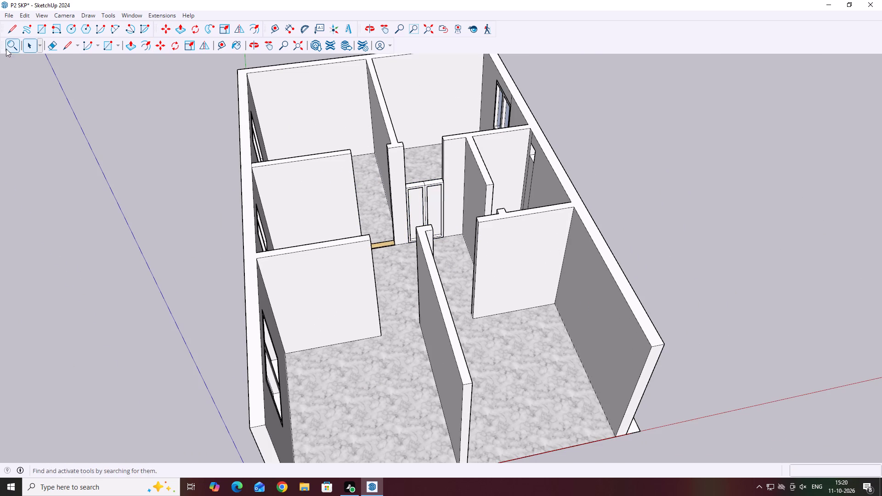
# Save the model as P2 SKP in the MANISHA folder, replacing the existing file.
pyautogui.click(7, 16)
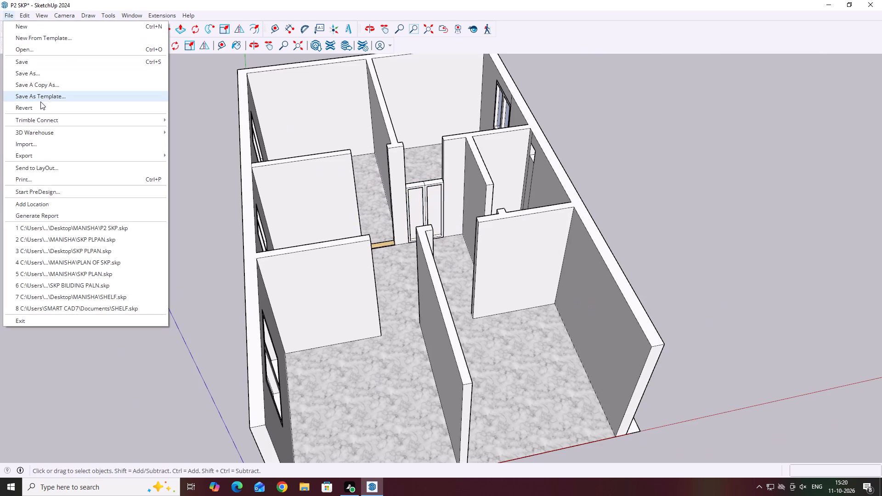
pyautogui.click(53, 73)
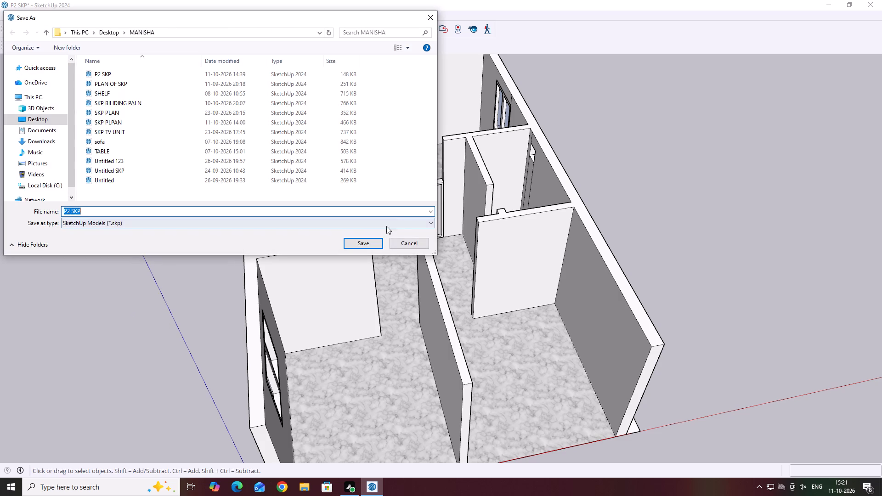
pyautogui.click(367, 241)
pyautogui.click(469, 245)
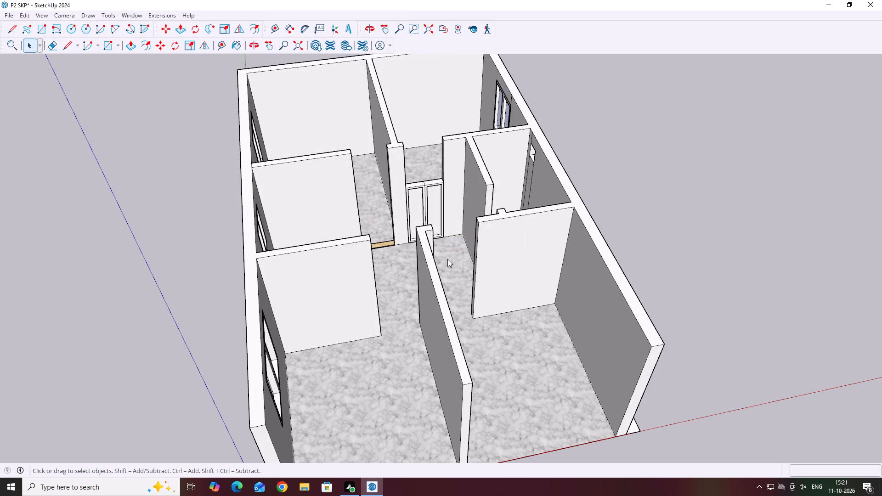
# Shift the two-panel door slightly deeper into its opening, away from the hallway side.
pyautogui.moveTo(519, 276); pyautogui.dragTo(475, 269, button='middle')
pyautogui.moveTo(533, 274); pyautogui.dragTo(448, 302, button='middle')
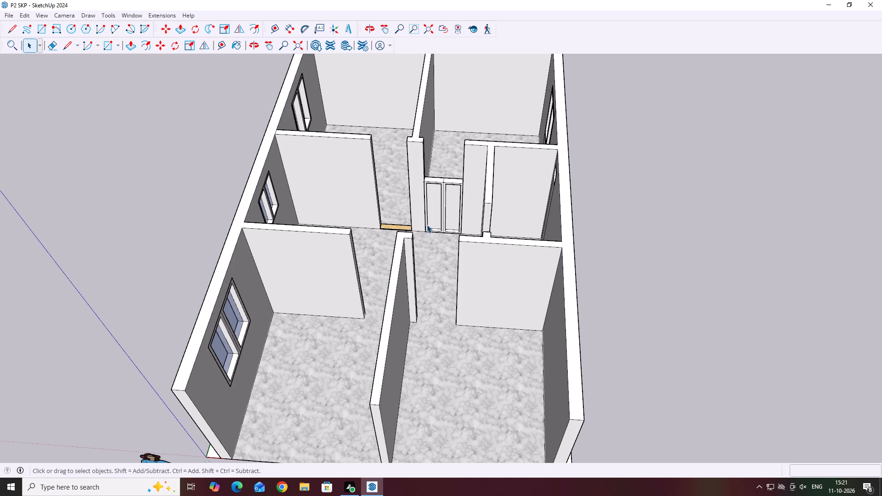
pyautogui.scroll(3, 427, 225)
pyautogui.click(445, 208)
pyautogui.moveTo(481, 253); pyautogui.dragTo(520, 264, button='middle')
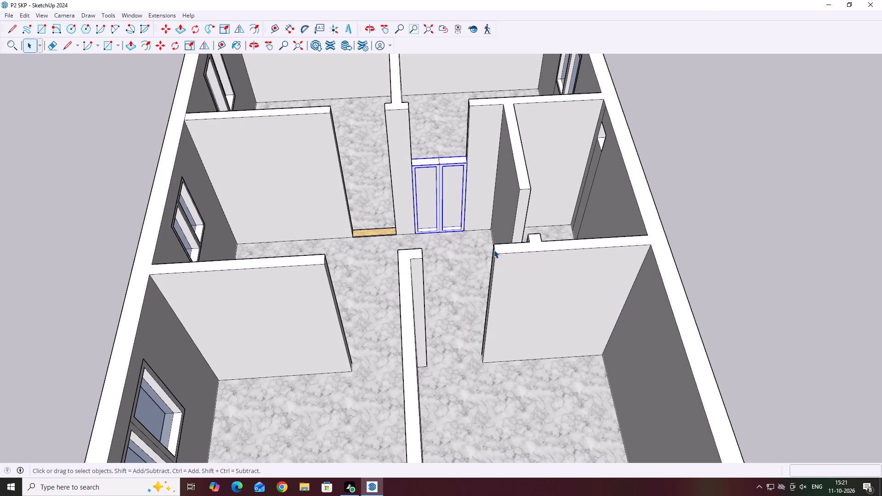
pyautogui.press('m')
pyautogui.click(439, 160)
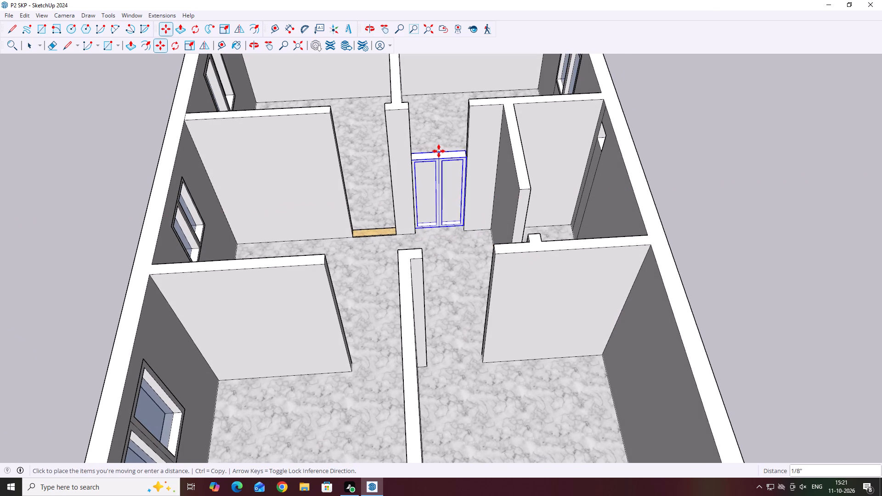
pyautogui.click(439, 147)
pyautogui.press('space')
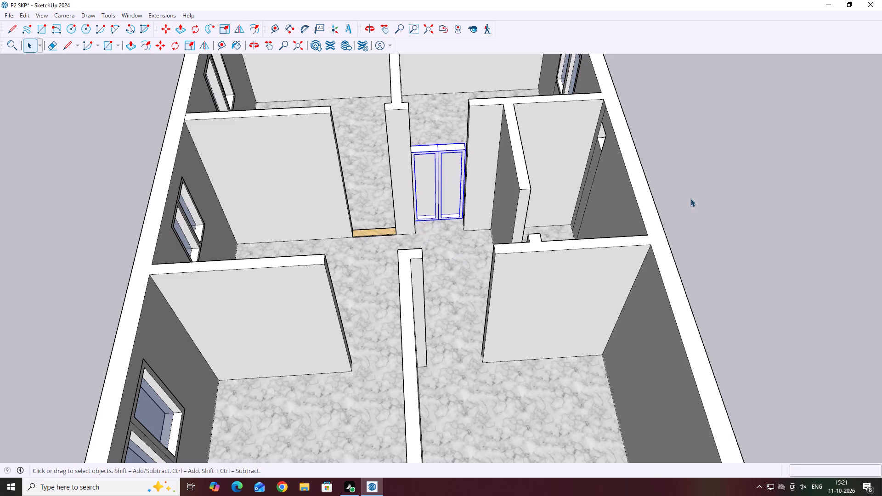
pyautogui.click(720, 174)
# Draw a threshold rectangle about 3' by 6" on the floor between the wall corners in front of the two-panel door.
pyautogui.moveTo(506, 246); pyautogui.dragTo(426, 250, button='middle')
pyautogui.press('r')
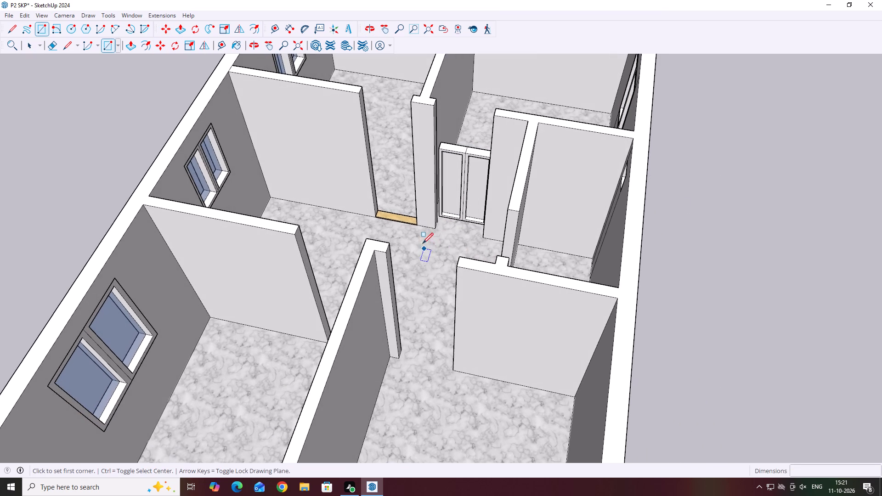
pyautogui.scroll(7, 433, 213)
pyautogui.moveTo(470, 242); pyautogui.dragTo(431, 254, button='middle')
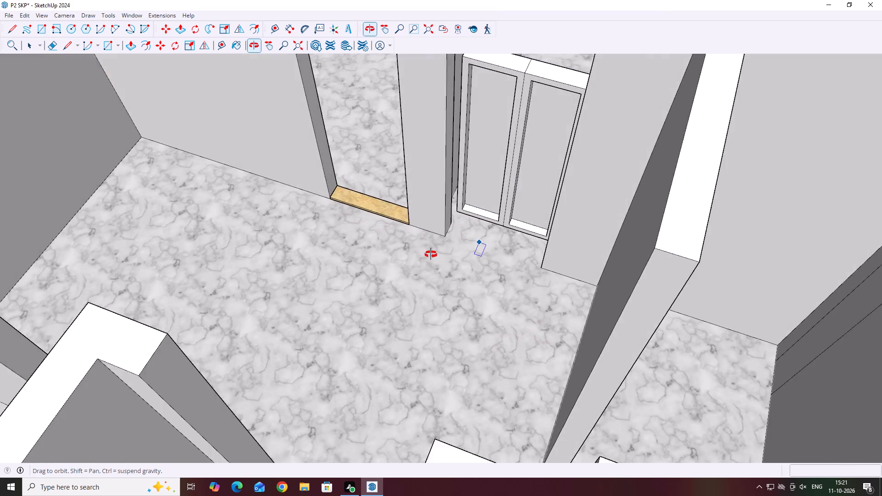
pyautogui.moveTo(431, 254); pyautogui.dragTo(426, 256, button='middle')
pyautogui.scroll(6, 447, 237)
pyautogui.moveTo(456, 229); pyautogui.dragTo(361, 244, button='middle')
pyautogui.scroll(2, 473, 244)
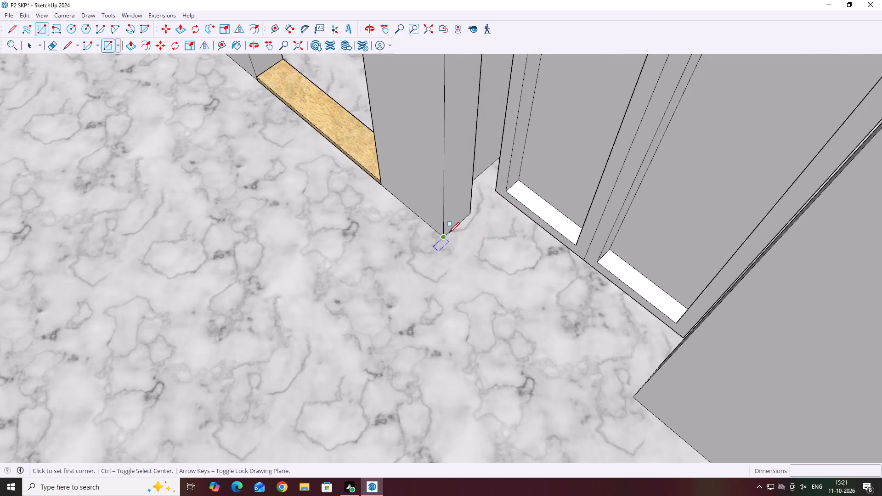
pyautogui.click(447, 235)
pyautogui.click(470, 214)
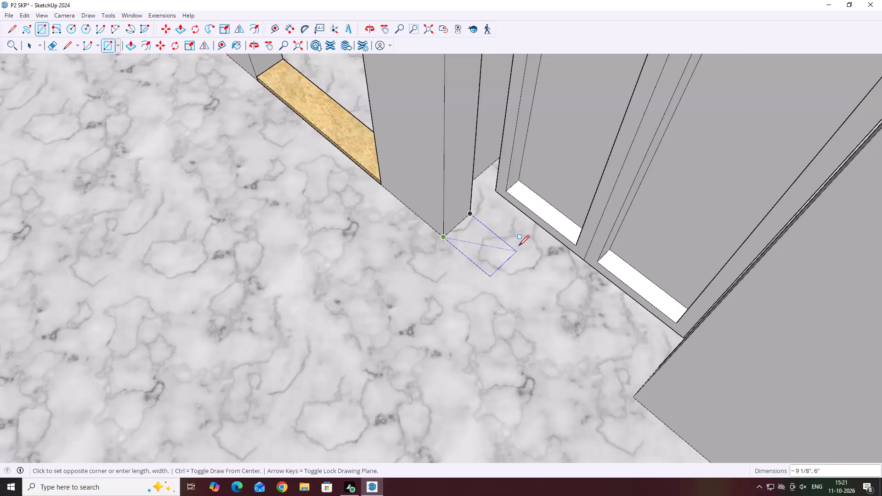
pyautogui.scroll(8, 650, 385)
pyautogui.moveTo(661, 358); pyautogui.dragTo(676, 401, button='middle')
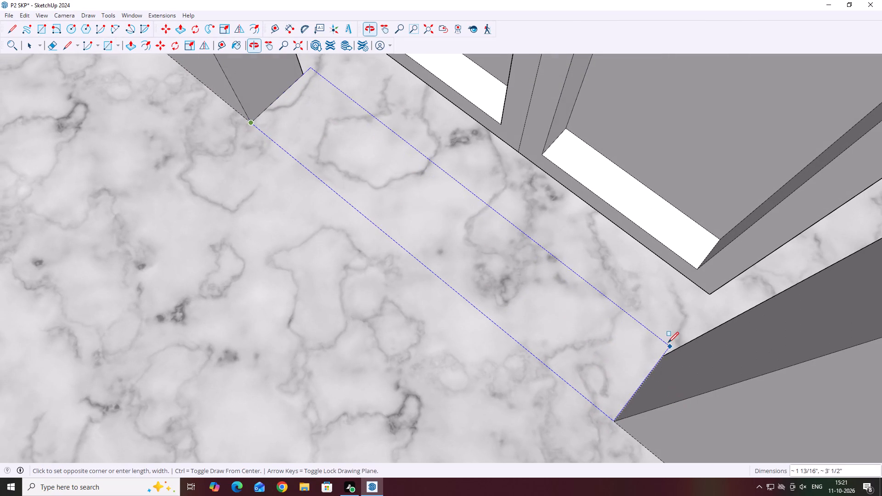
pyautogui.click(667, 355)
pyautogui.press('space')
# Group the threshold rectangle's face together with its edges.
pyautogui.moveTo(411, 249); pyautogui.dragTo(498, 268, button='middle')
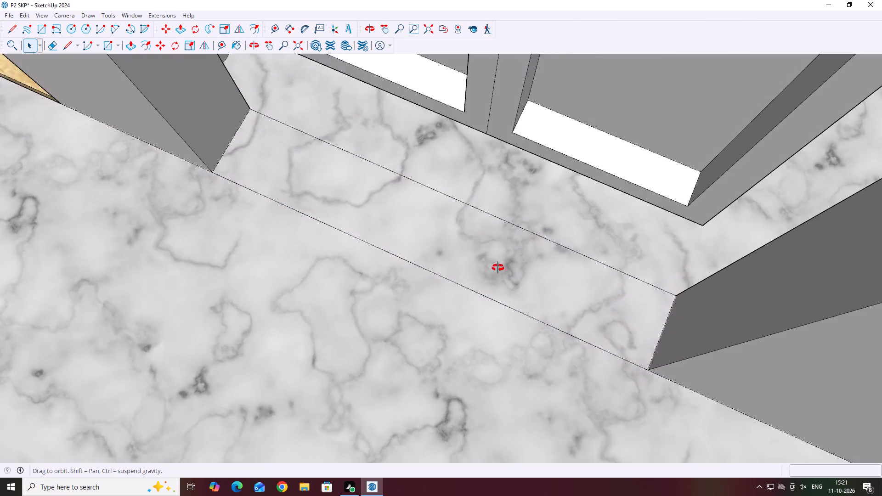
pyautogui.moveTo(498, 268); pyautogui.dragTo(558, 264, button='middle')
pyautogui.tripleClick(514, 255)
pyautogui.rightClick(513, 256)
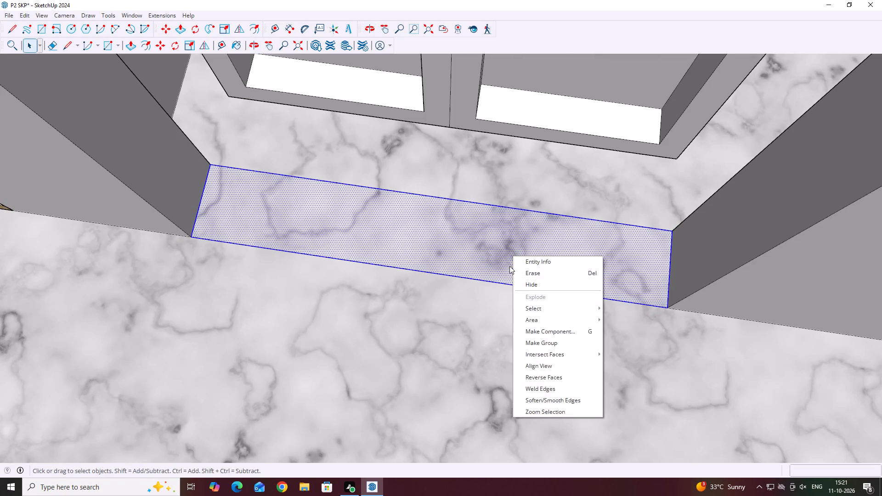
pyautogui.click(553, 342)
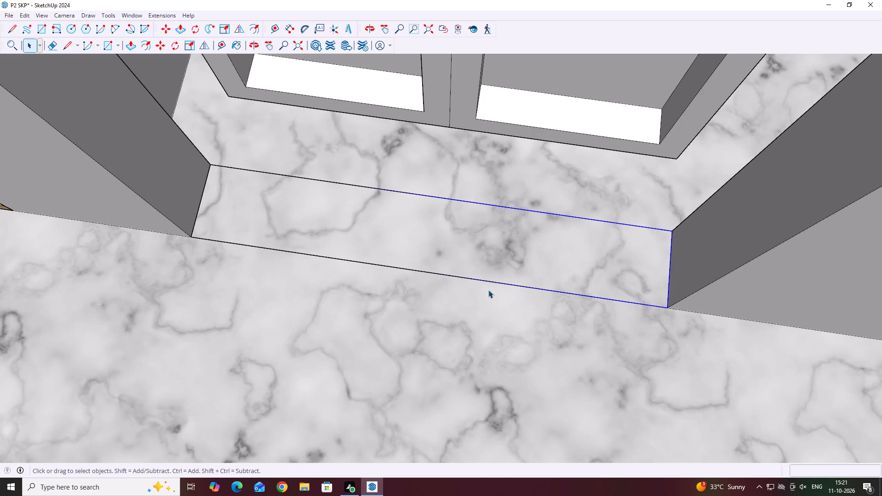
# Open the threshold group in front of the two-panel door, extrude its face up 1", and close the group.
pyautogui.click(502, 251)
pyautogui.doubleClick(502, 251)
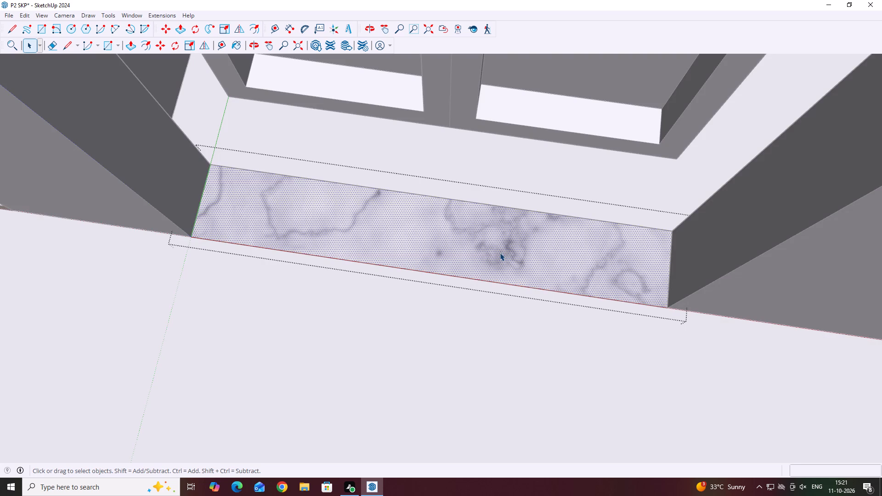
pyautogui.press('p')
pyautogui.click(490, 249)
pyautogui.press('1')
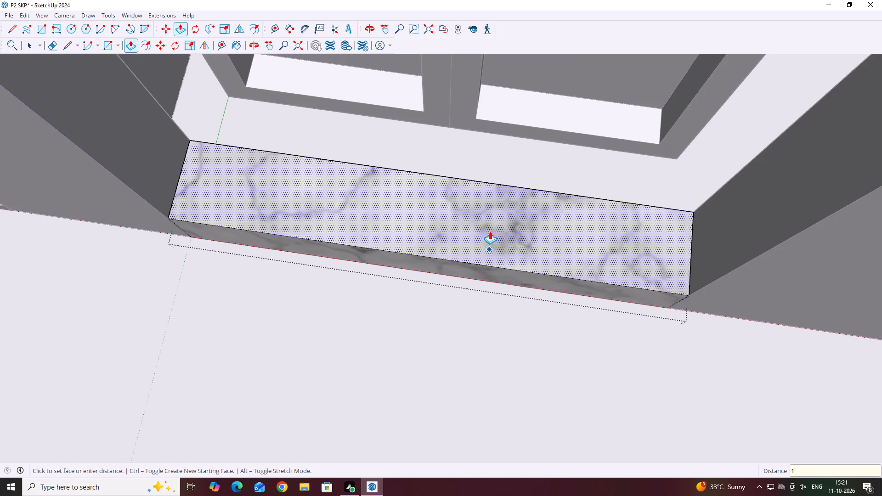
pyautogui.press('Return')
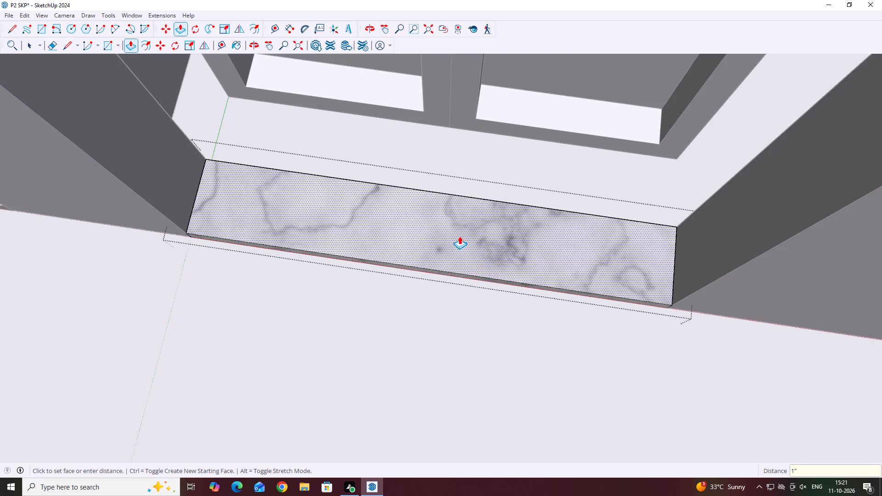
pyautogui.scroll(-6, 459, 256)
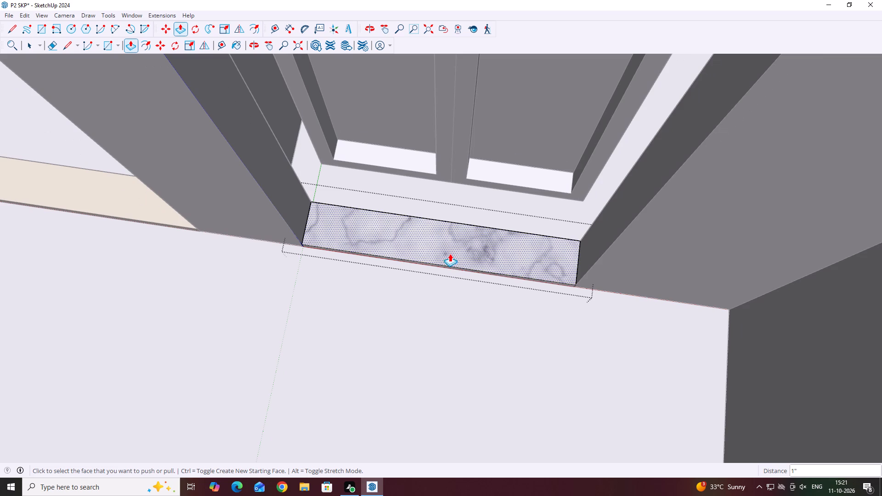
pyautogui.press('space')
pyautogui.click(521, 185)
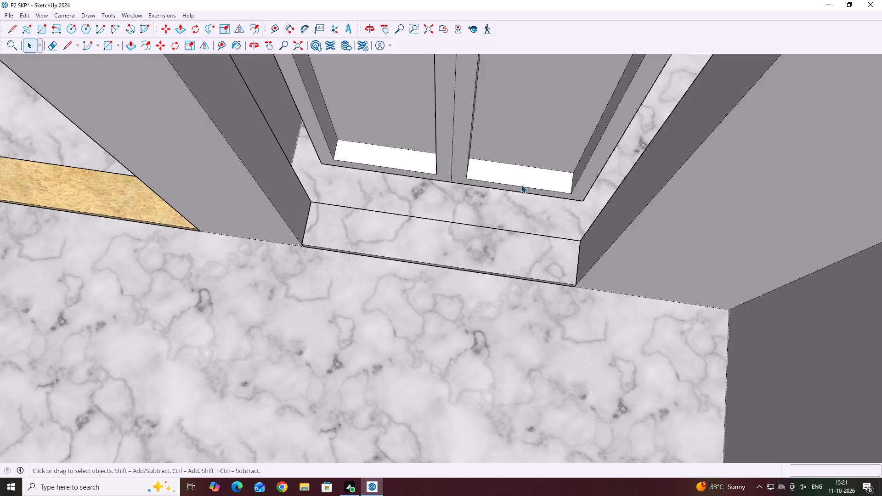
# Move the two-panel door forward about 1' so its bottom corner meets the raised threshold's upper front corner.
pyautogui.moveTo(497, 211); pyautogui.dragTo(543, 129, button='middle')
pyautogui.click(516, 174)
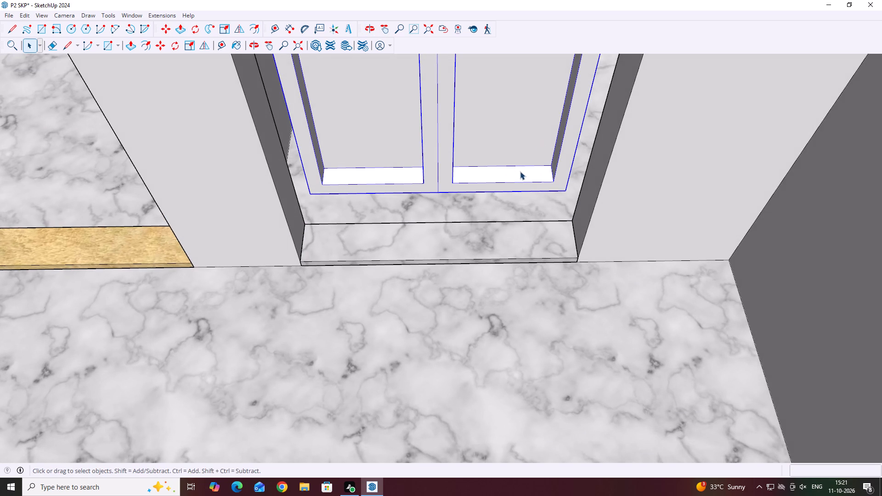
pyautogui.press('m')
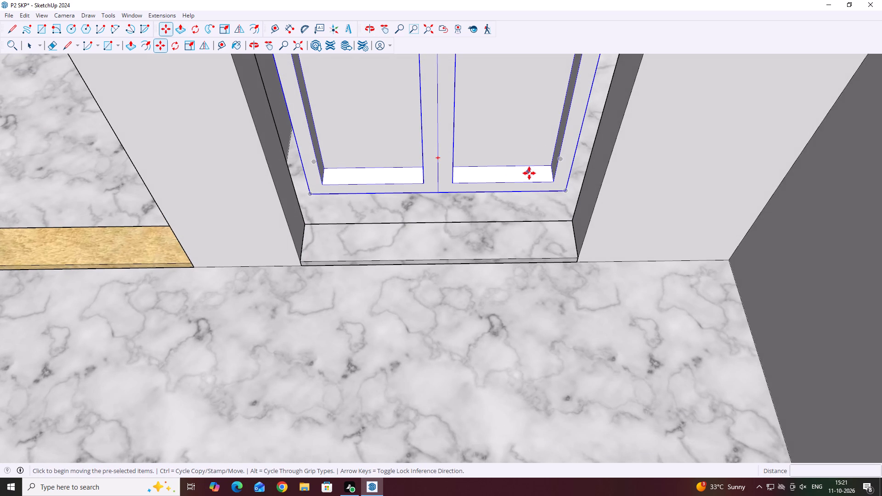
pyautogui.click(563, 189)
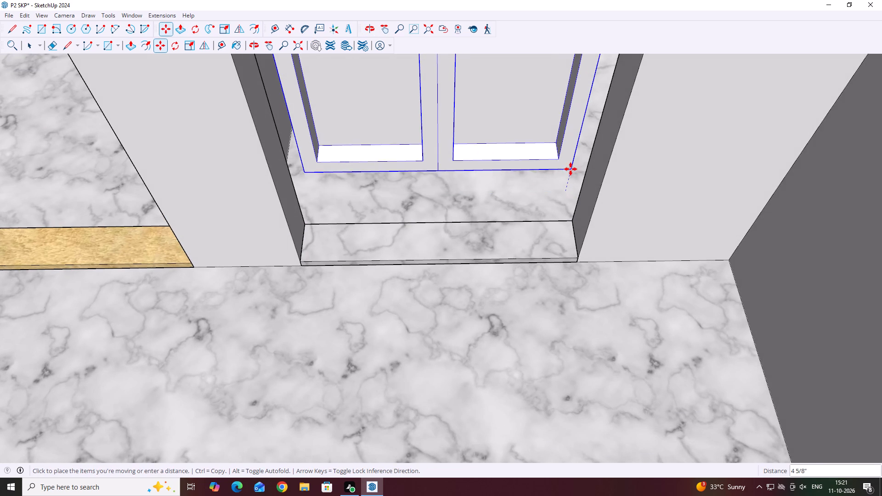
pyautogui.click(582, 257)
pyautogui.scroll(-5, 557, 228)
pyautogui.press('space')
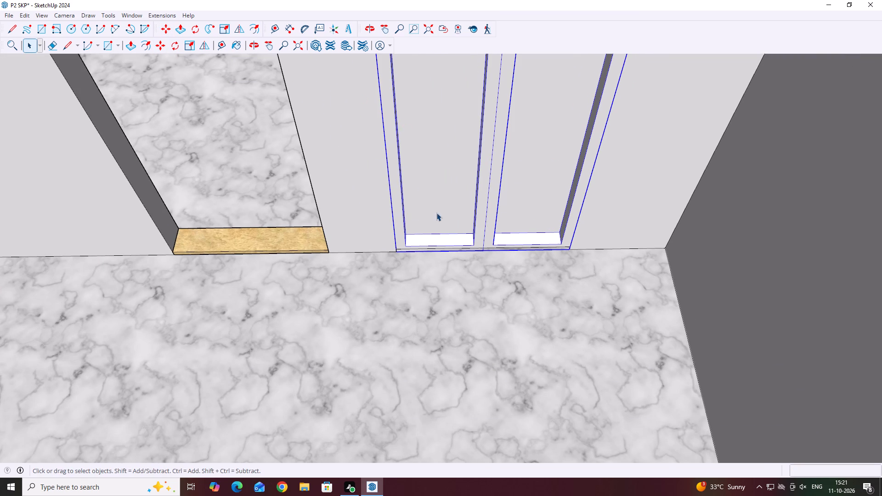
# Look over the whole floor plan from several sides, checking the two-panel door in its opening.
pyautogui.scroll(-17, 460, 227)
pyautogui.click(747, 198)
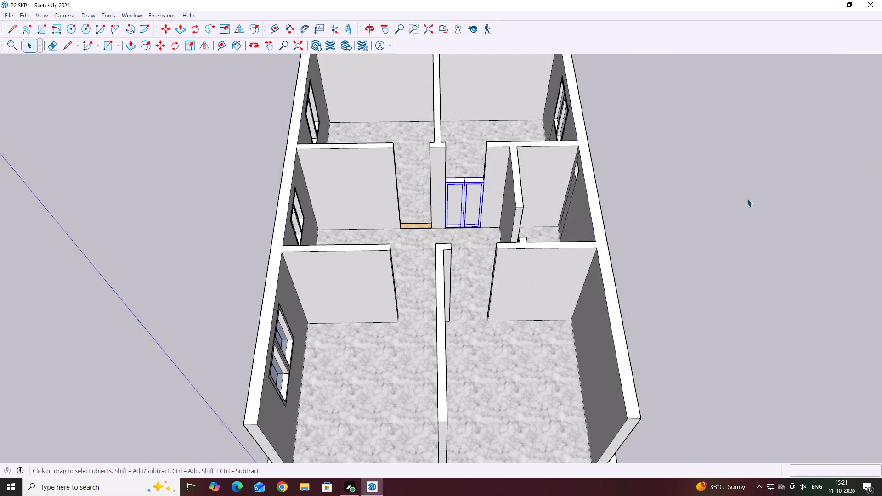
pyautogui.moveTo(462, 183); pyautogui.dragTo(242, 131, button='middle')
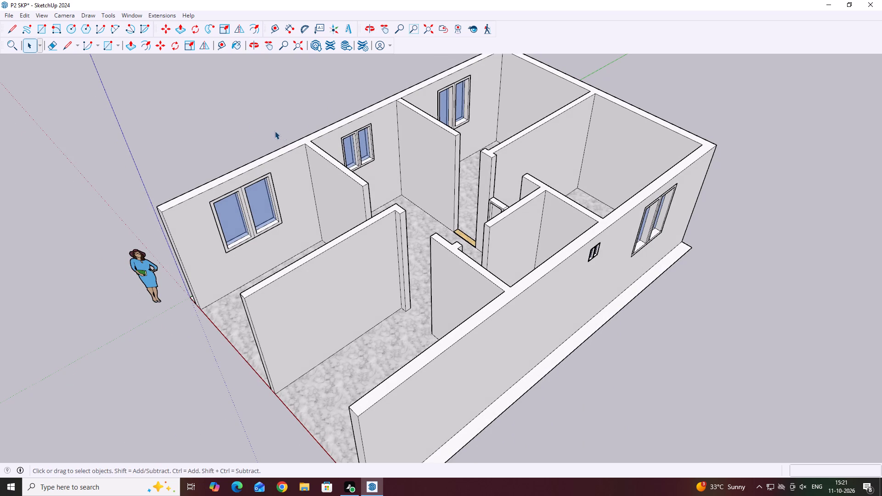
pyautogui.moveTo(401, 192); pyautogui.dragTo(541, 214, button='middle')
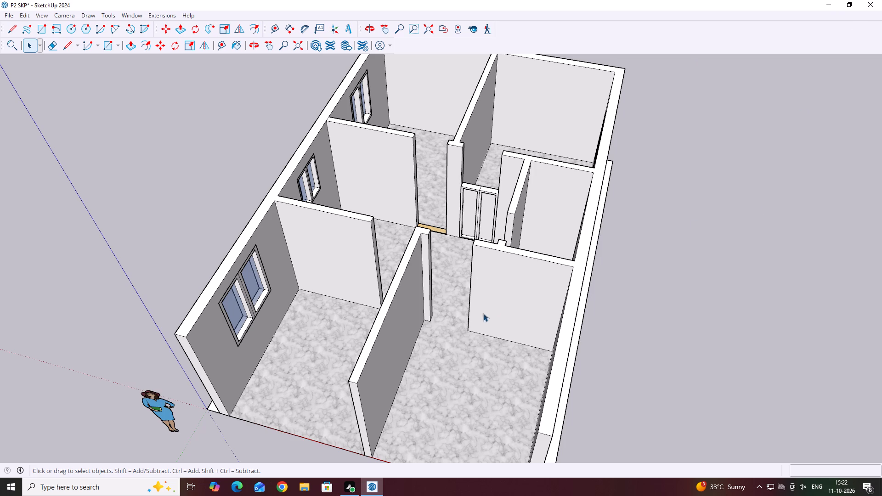
pyautogui.moveTo(409, 330); pyautogui.dragTo(582, 358, button='middle')
pyautogui.moveTo(503, 350); pyautogui.dragTo(429, 381, button='middle')
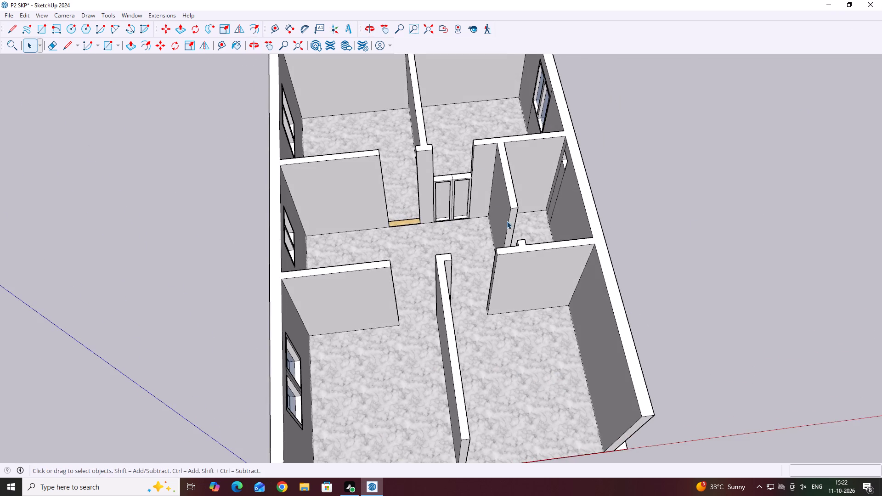
# Move the two-panel door back into its opening, behind the raised threshold.
pyautogui.moveTo(506, 225); pyautogui.dragTo(441, 199, button='middle')
pyautogui.scroll(4, 458, 221)
pyautogui.moveTo(471, 247); pyautogui.dragTo(469, 188, button='middle')
pyautogui.scroll(10, 459, 265)
pyautogui.moveTo(459, 265); pyautogui.dragTo(458, 257, button='middle')
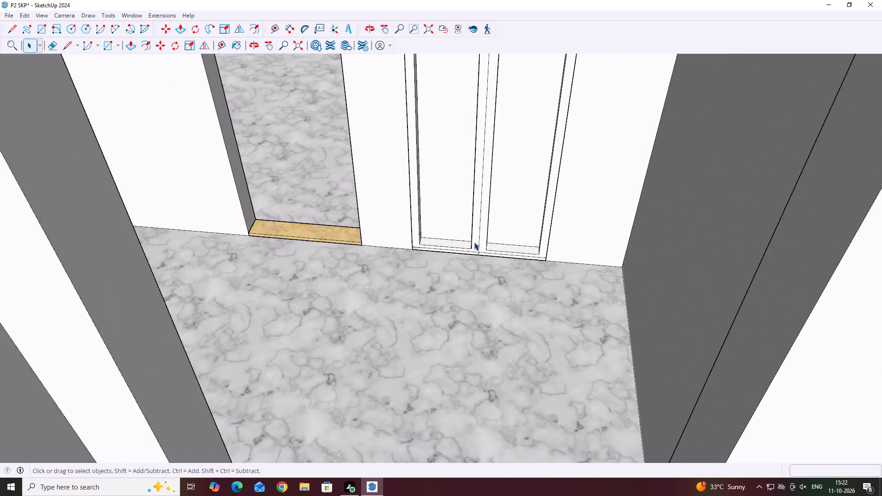
pyautogui.click(486, 235)
pyautogui.moveTo(494, 239); pyautogui.dragTo(526, 218, button='middle')
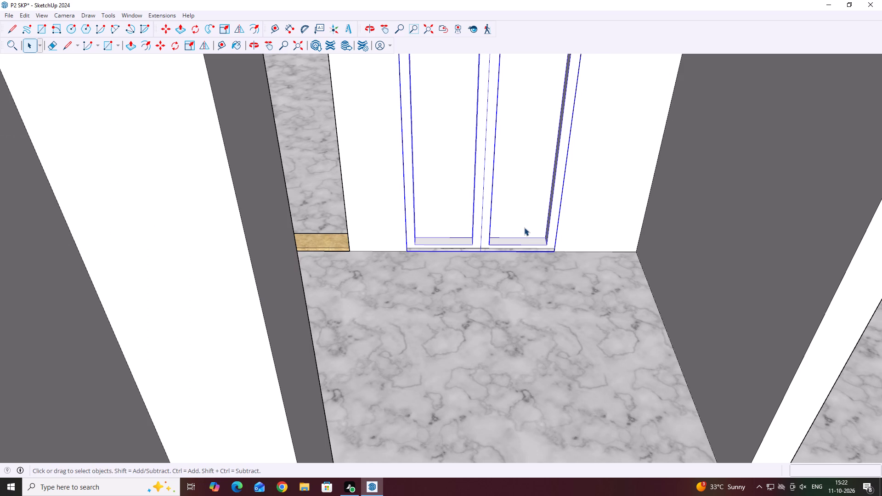
pyautogui.press('m')
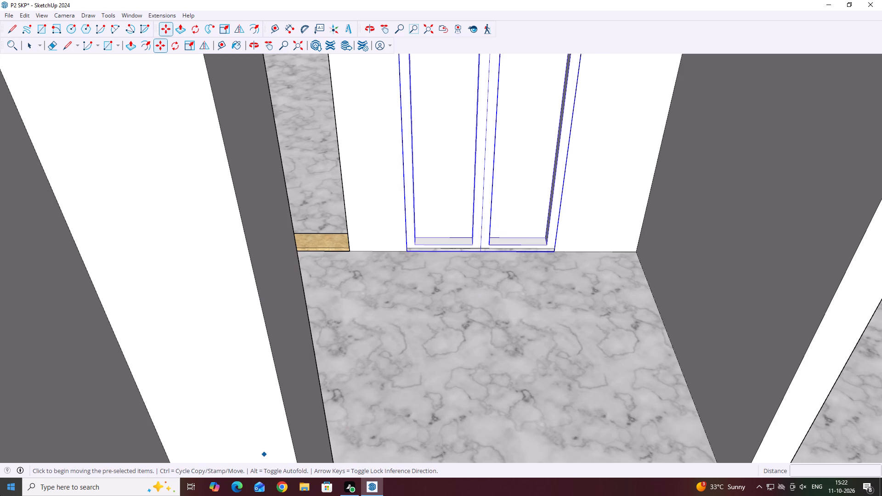
pyautogui.click(439, 210)
pyautogui.click(437, 165)
pyautogui.press('Escape')
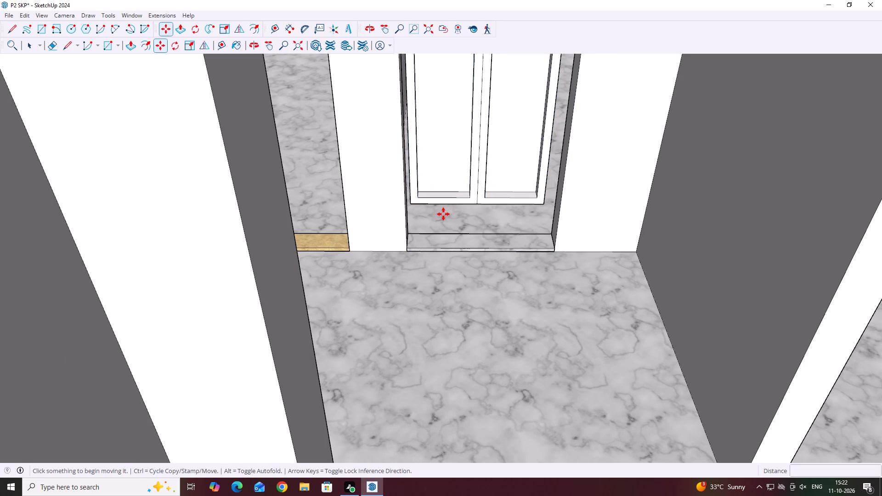
pyautogui.press('space')
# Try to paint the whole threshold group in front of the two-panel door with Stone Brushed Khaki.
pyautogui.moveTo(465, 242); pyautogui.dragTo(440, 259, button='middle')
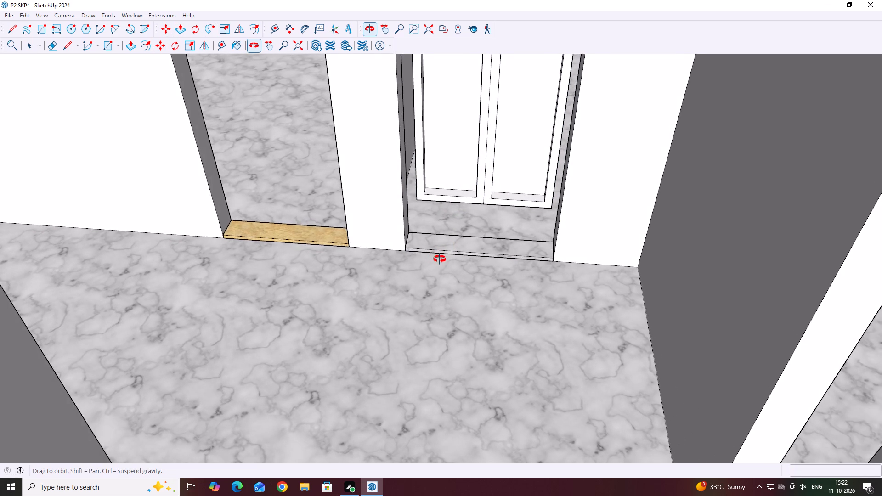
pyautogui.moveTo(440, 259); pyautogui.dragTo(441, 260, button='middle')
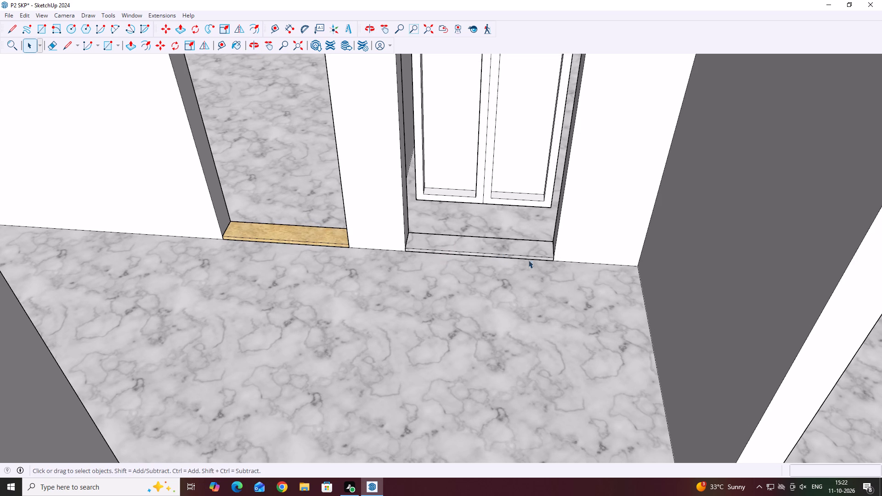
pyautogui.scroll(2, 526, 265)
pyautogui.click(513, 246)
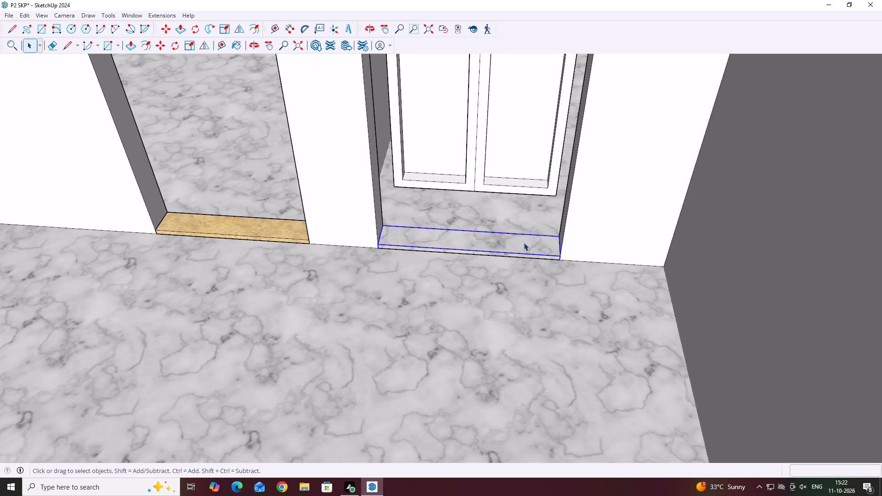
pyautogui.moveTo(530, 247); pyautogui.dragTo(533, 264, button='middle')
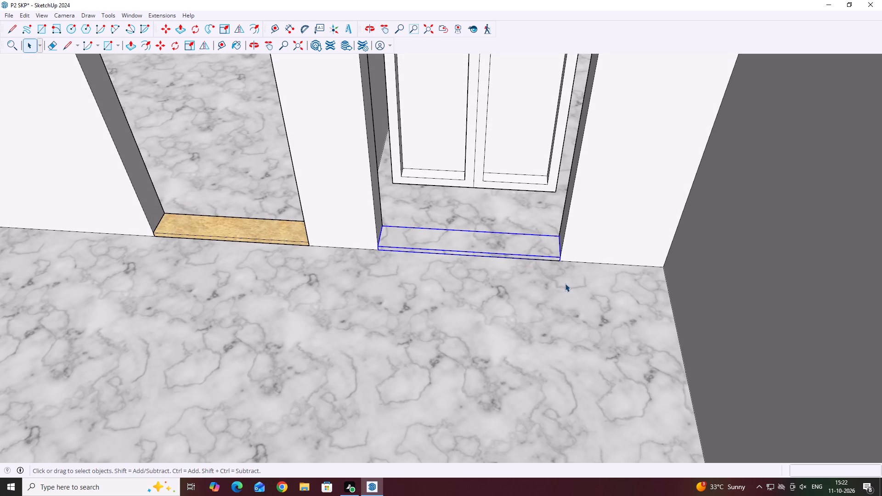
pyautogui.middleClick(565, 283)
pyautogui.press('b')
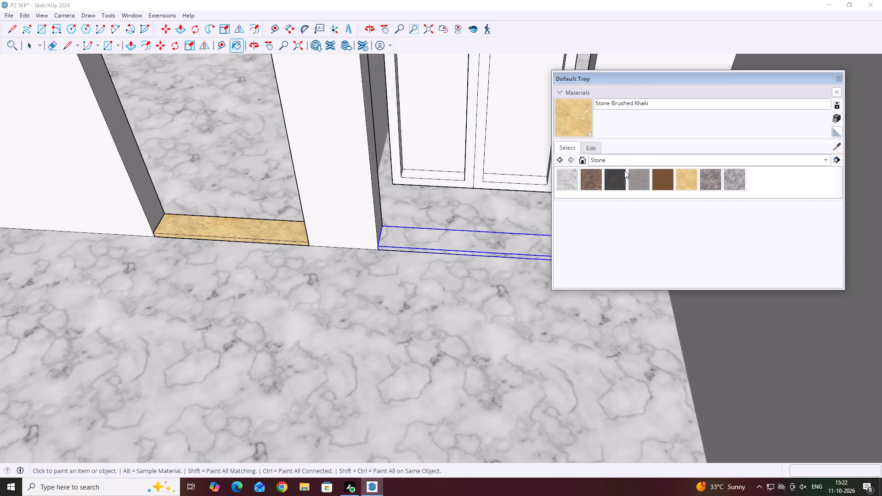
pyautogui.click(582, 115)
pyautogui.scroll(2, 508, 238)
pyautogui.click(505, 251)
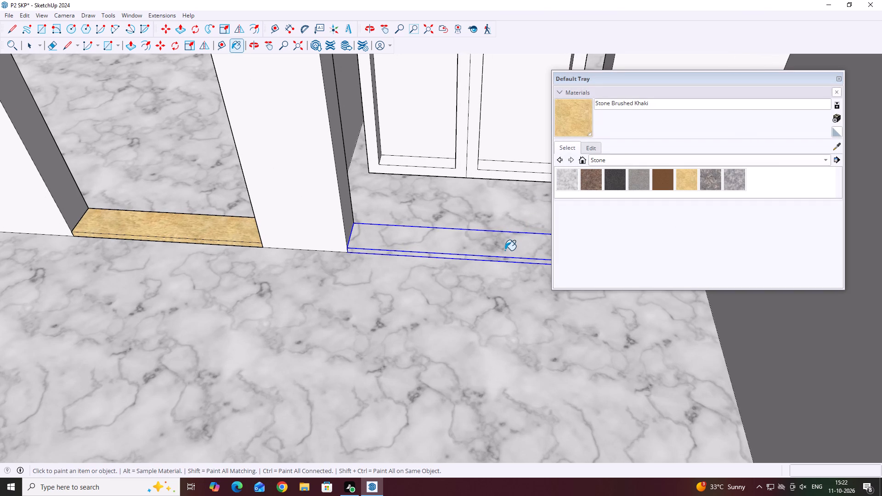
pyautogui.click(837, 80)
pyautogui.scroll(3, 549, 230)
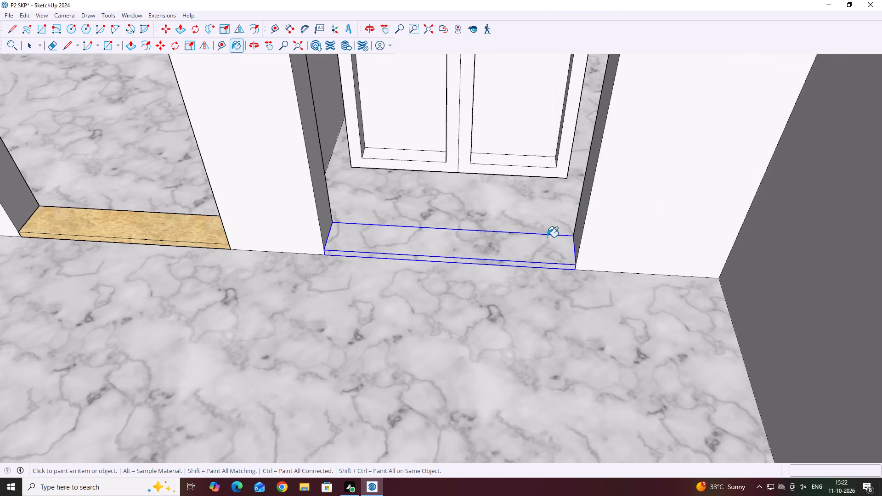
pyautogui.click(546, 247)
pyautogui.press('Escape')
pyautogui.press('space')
# Open the threshold group and paint its top and front faces with Stone Brushed Khaki.
pyautogui.click(513, 252)
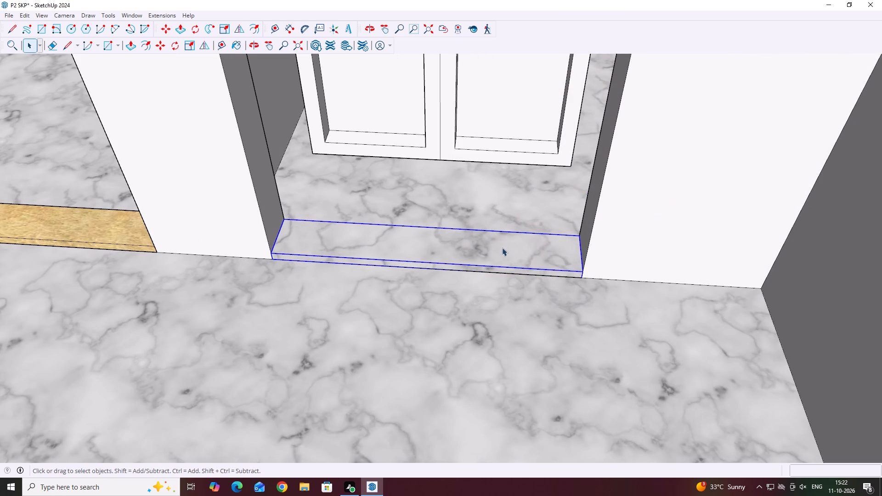
pyautogui.moveTo(488, 233); pyautogui.dragTo(496, 187, button='middle')
pyautogui.doubleClick(487, 244)
pyautogui.middleClick(493, 242)
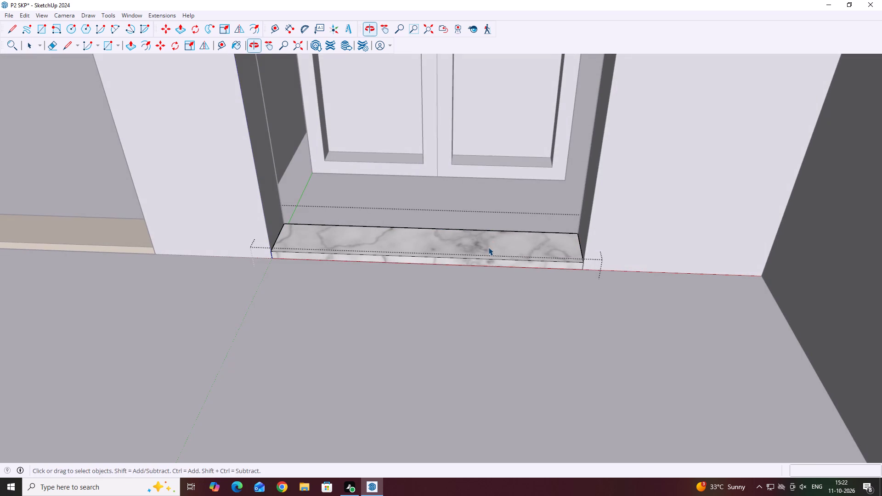
pyautogui.click(487, 248)
pyautogui.middleClick(505, 245)
pyautogui.press('b')
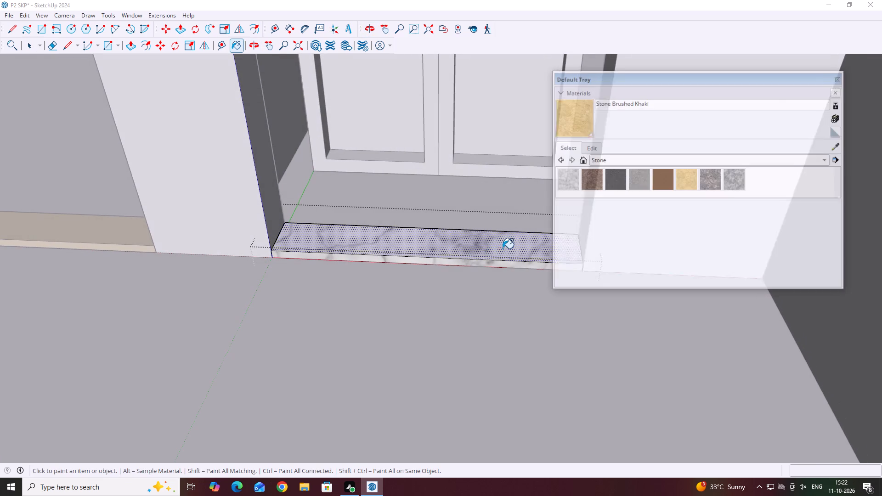
pyautogui.click(562, 131)
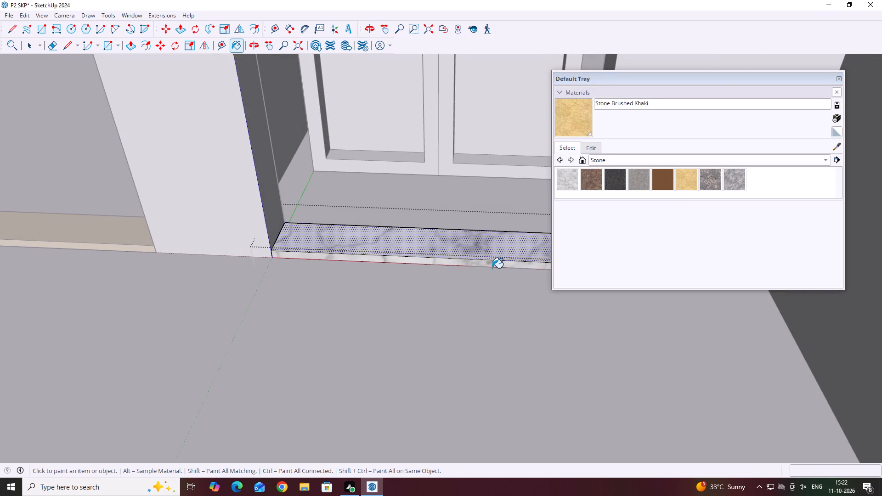
pyautogui.click(491, 253)
pyautogui.scroll(6, 484, 271)
pyautogui.click(478, 259)
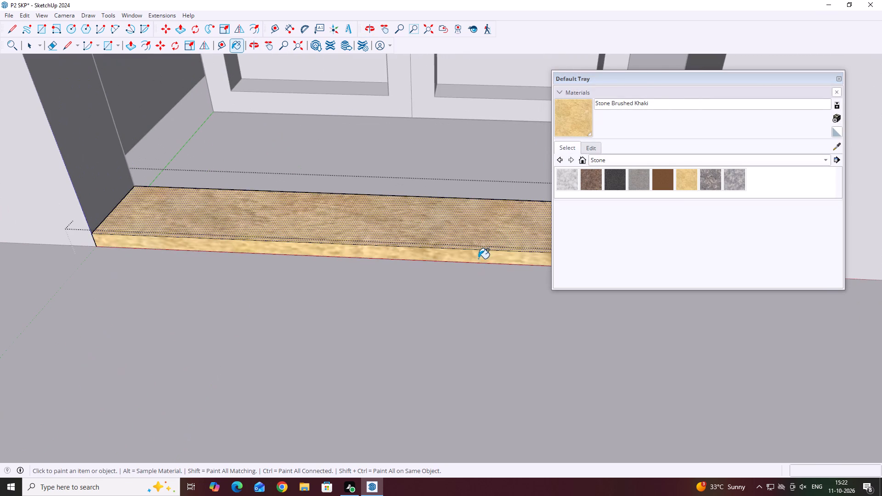
# Paint the back face of the threshold at the two-panel door with Stone Brushed Khaki and close the materials tray.
pyautogui.moveTo(442, 219); pyautogui.dragTo(436, 306, button='middle')
pyautogui.scroll(-1, 459, 253)
pyautogui.moveTo(468, 217); pyautogui.dragTo(419, 317, button='middle')
pyautogui.moveTo(462, 263); pyautogui.dragTo(454, 350, button='middle')
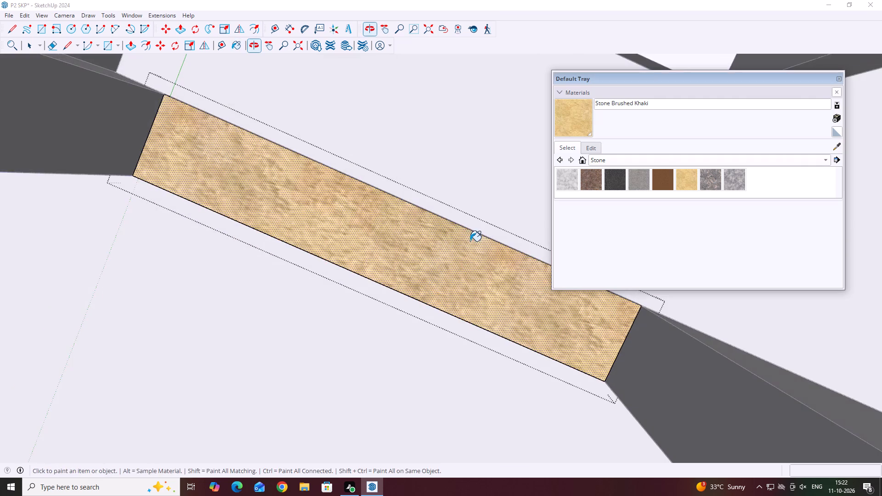
pyautogui.moveTo(470, 241); pyautogui.dragTo(477, 349, button='middle')
pyautogui.moveTo(455, 238); pyautogui.dragTo(513, 169, button='middle')
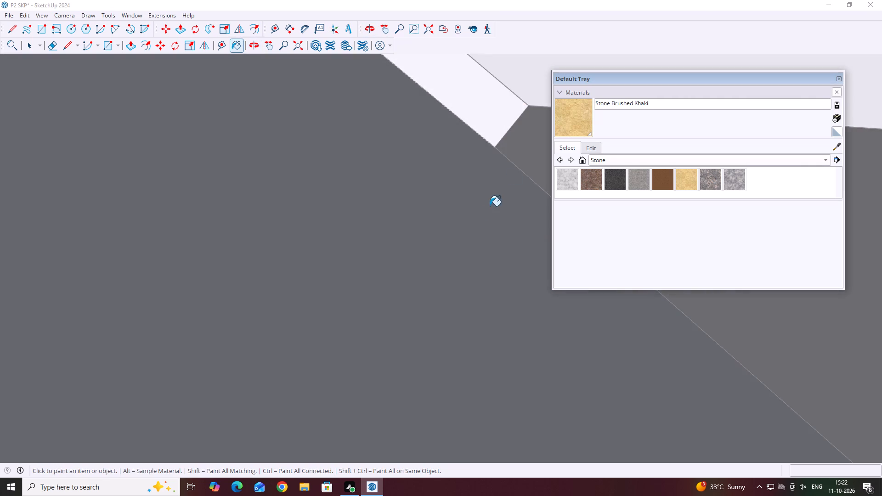
pyautogui.scroll(-17, 475, 231)
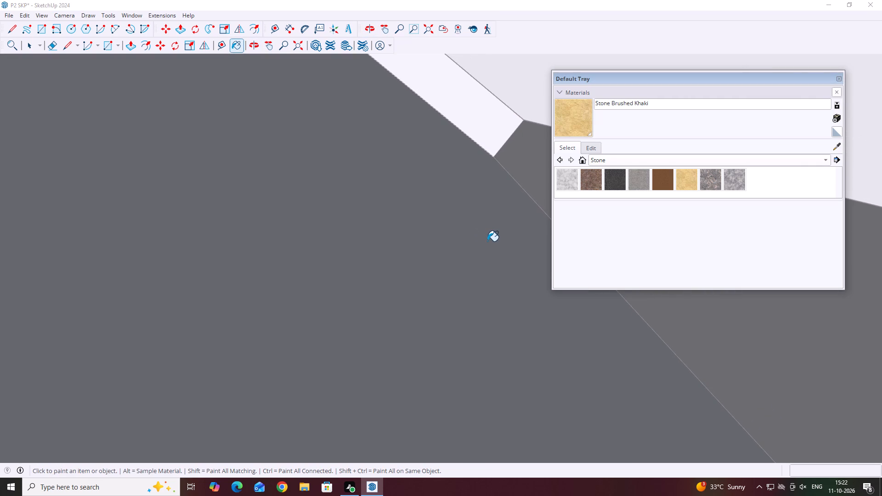
pyautogui.scroll(-5, 487, 241)
pyautogui.scroll(-20, 481, 218)
pyautogui.scroll(-14, 481, 218)
pyautogui.moveTo(458, 264); pyautogui.dragTo(388, 237, button='middle')
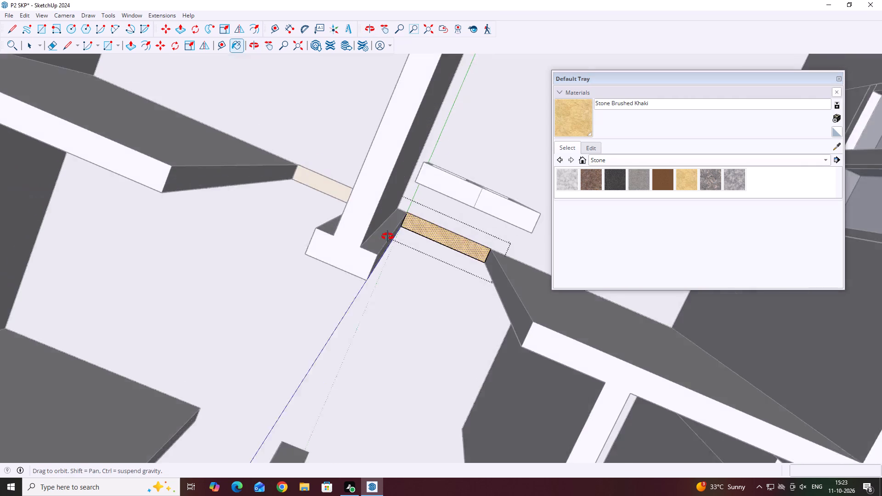
pyautogui.moveTo(388, 237); pyautogui.dragTo(384, 233, button='middle')
pyautogui.moveTo(486, 243); pyautogui.dragTo(411, 270, button='middle')
pyautogui.scroll(11, 455, 234)
pyautogui.moveTo(462, 211); pyautogui.dragTo(463, 212, button='middle')
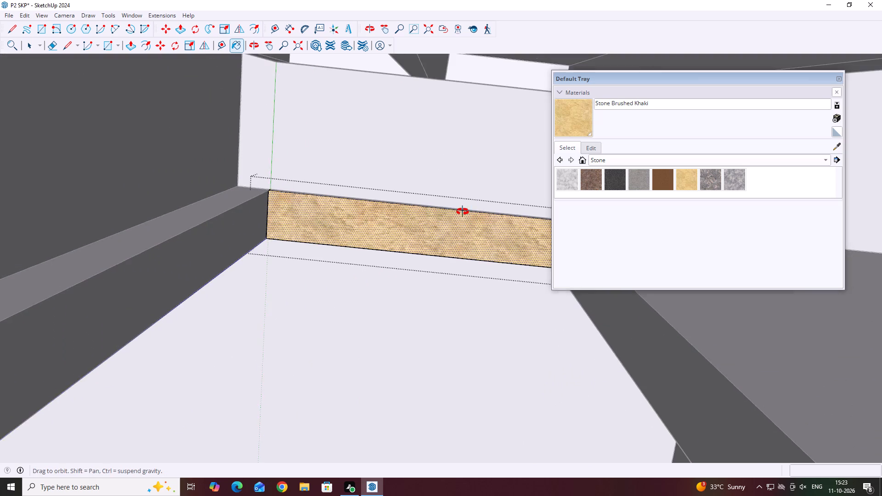
pyautogui.moveTo(463, 212); pyautogui.dragTo(458, 211, button='middle')
pyautogui.scroll(6, 457, 211)
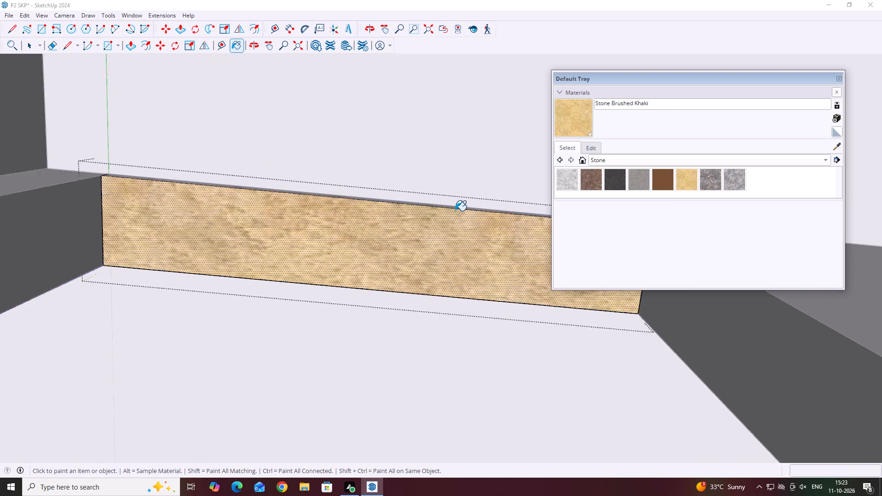
pyautogui.scroll(9, 455, 211)
pyautogui.moveTo(452, 207); pyautogui.dragTo(449, 244, button='middle')
pyautogui.moveTo(452, 214); pyautogui.dragTo(448, 250, button='middle')
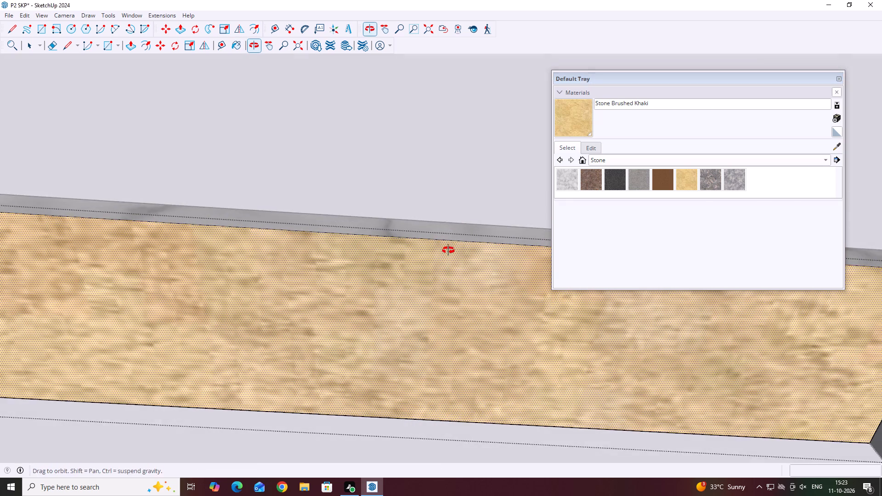
pyautogui.scroll(3, 447, 248)
pyautogui.click(453, 232)
pyautogui.scroll(-15, 440, 235)
pyautogui.press('Escape')
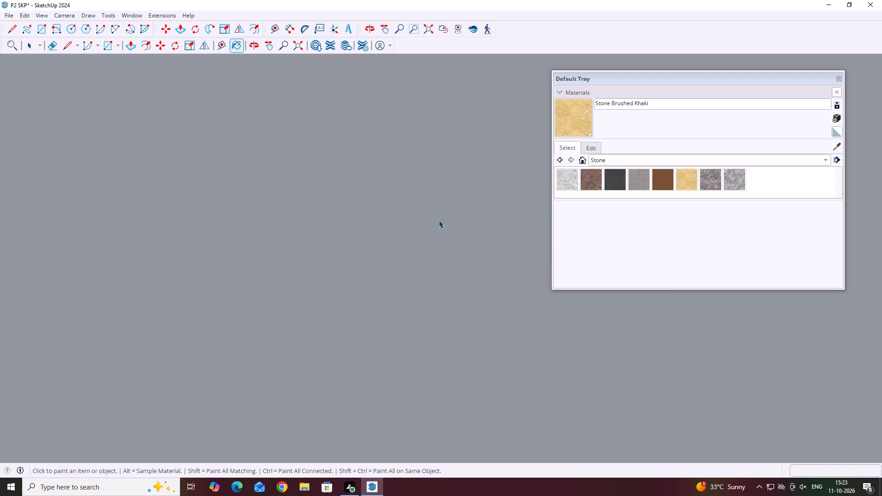
pyautogui.press('space')
pyautogui.scroll(-1, 431, 212)
pyautogui.click(837, 78)
# Move the two-panel door forward from behind the threshold to the front face of the wall around its opening.
pyautogui.scroll(-2, 547, 161)
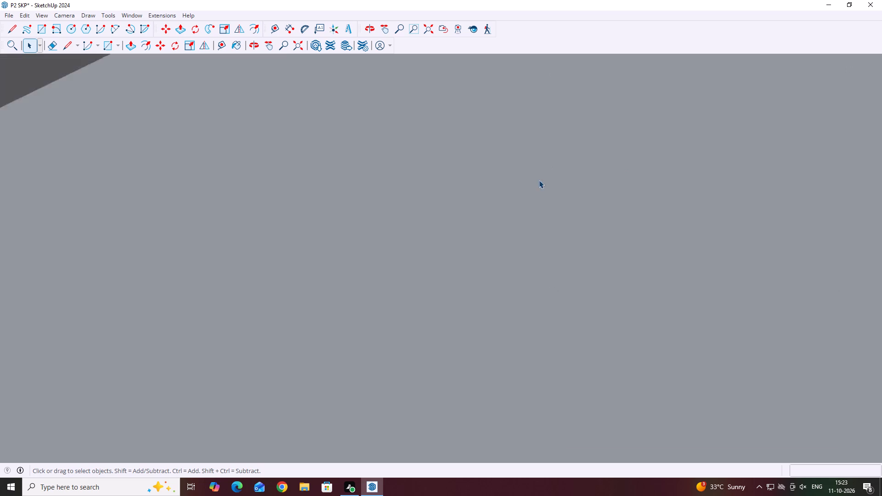
pyautogui.scroll(-20, 539, 180)
pyautogui.scroll(-20, 539, 180)
pyautogui.scroll(-20, 539, 180)
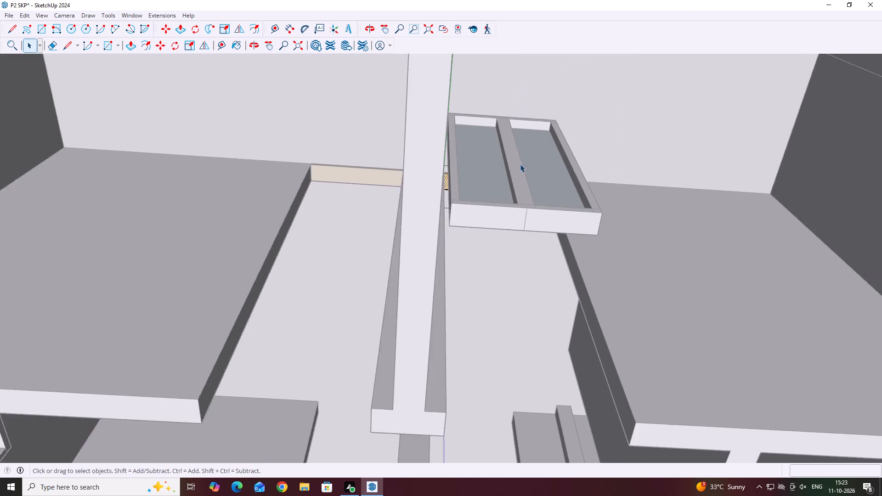
pyautogui.moveTo(526, 191); pyautogui.dragTo(548, 37, button='middle')
pyautogui.moveTo(519, 193); pyautogui.dragTo(537, 137, button='middle')
pyautogui.click(520, 261)
pyautogui.moveTo(526, 208); pyautogui.dragTo(540, 171, button='middle')
pyautogui.click(541, 191)
pyautogui.moveTo(509, 233); pyautogui.dragTo(519, 185, button='middle')
pyautogui.click(507, 212)
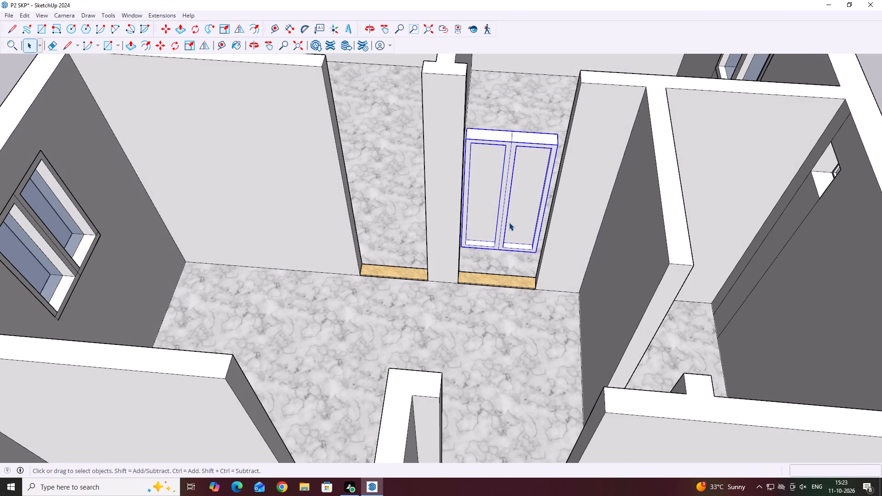
pyautogui.press('m')
pyautogui.scroll(6, 515, 259)
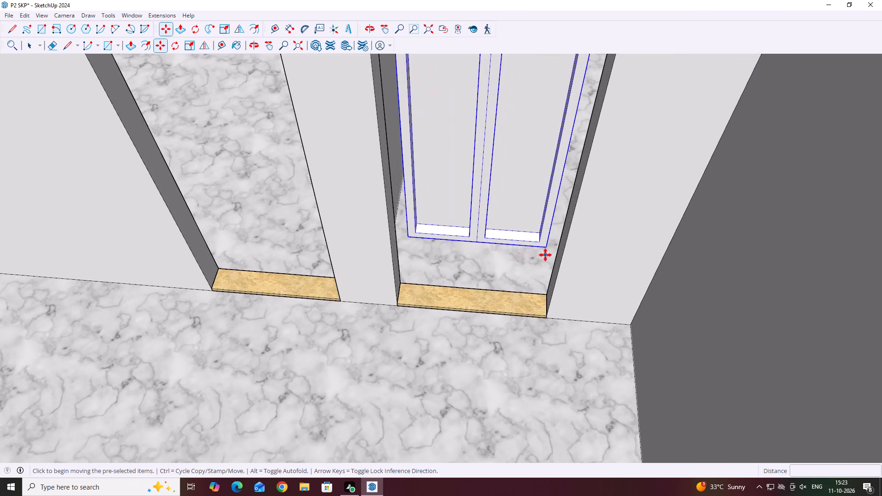
pyautogui.scroll(2, 545, 254)
pyautogui.click(546, 244)
pyautogui.scroll(2, 537, 316)
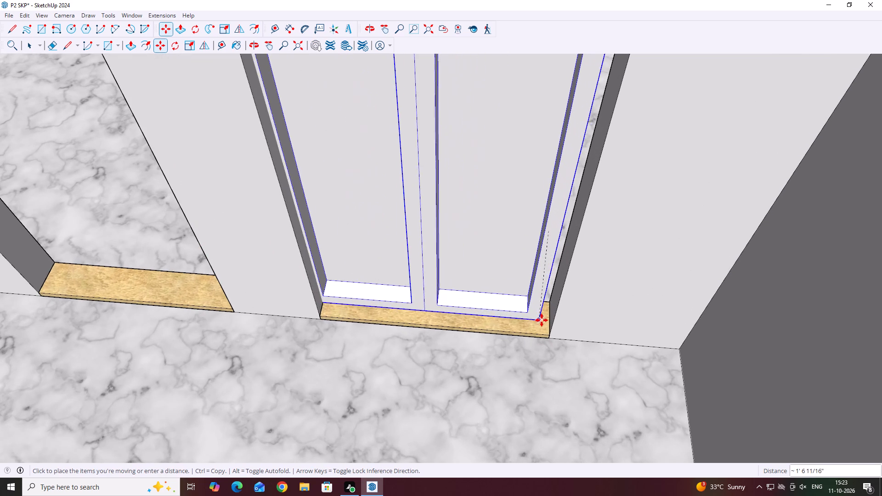
pyautogui.moveTo(551, 321); pyautogui.dragTo(554, 307, button='middle')
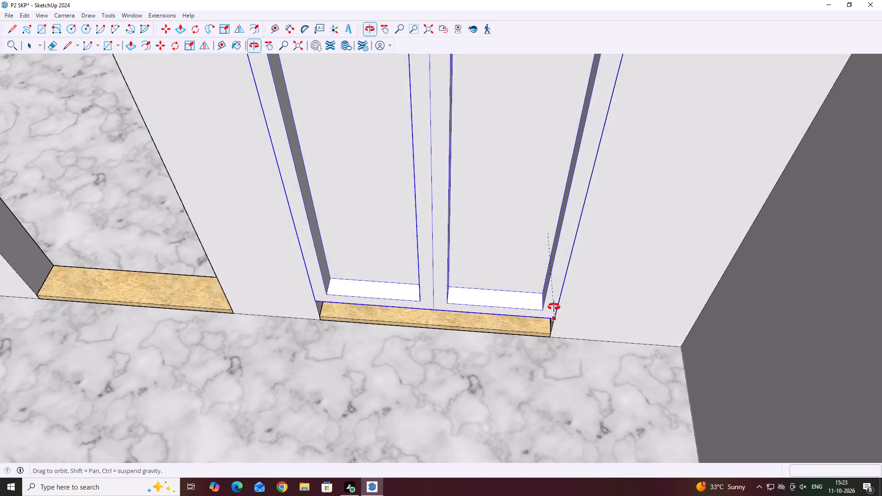
pyautogui.moveTo(554, 307); pyautogui.dragTo(560, 288, button='middle')
pyautogui.click(561, 291)
# Move the two-panel door down about 9 5/16" by its bottom corner onto the threshold's front top corner.
pyautogui.moveTo(524, 323); pyautogui.dragTo(566, 224, button='middle')
pyautogui.scroll(4, 568, 242)
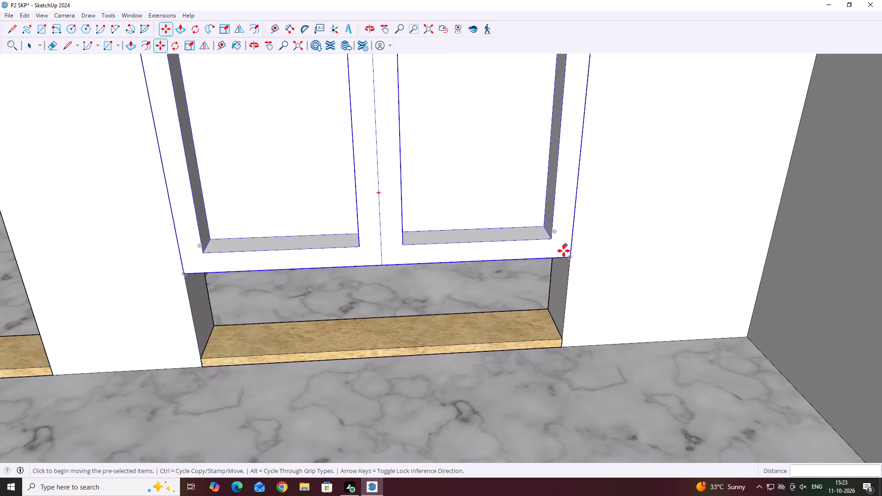
pyautogui.moveTo(562, 259); pyautogui.dragTo(569, 213, button='middle')
pyautogui.scroll(3, 570, 232)
pyautogui.click(571, 251)
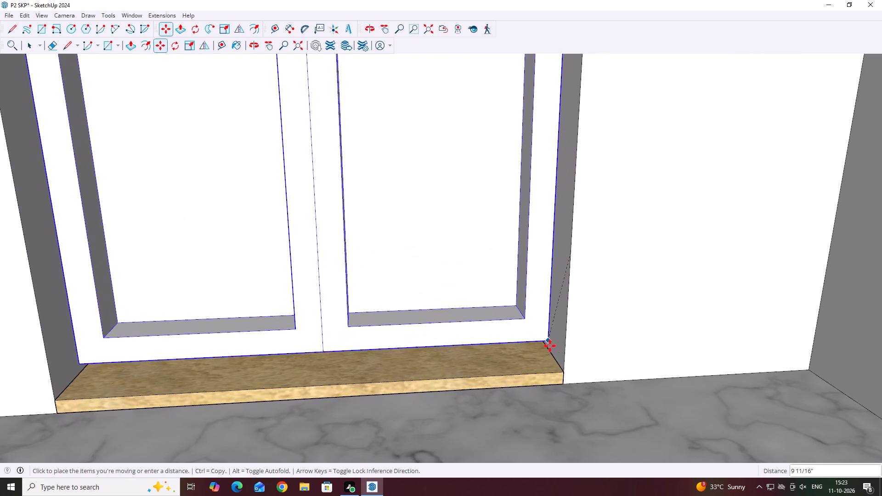
pyautogui.click(562, 372)
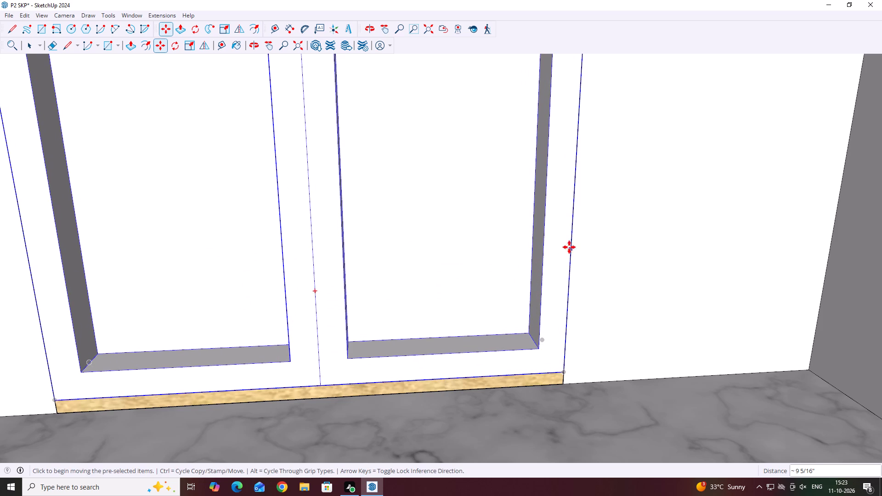
pyautogui.press('space')
pyautogui.scroll(-13, 513, 188)
pyautogui.click(567, 282)
# Look over the front rooms and doorways of the floor plan from outside.
pyautogui.scroll(-13, 456, 220)
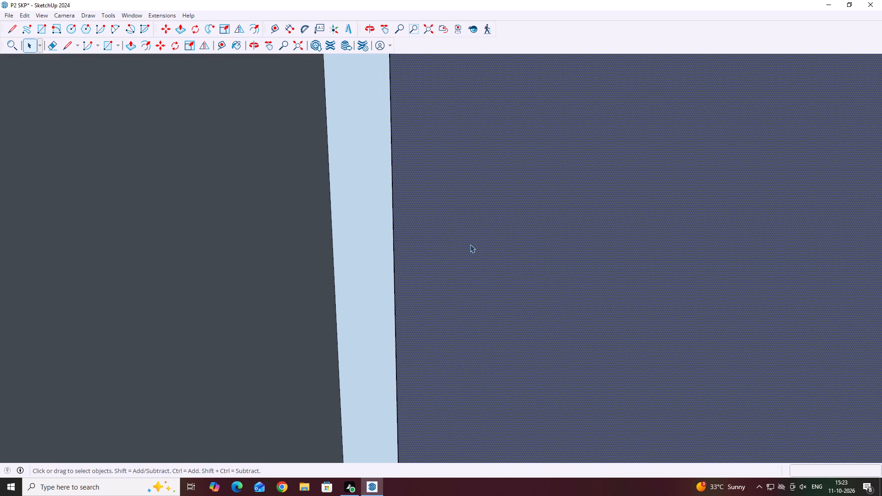
pyautogui.scroll(-20, 470, 244)
pyautogui.scroll(-3, 470, 244)
pyautogui.middleClick(490, 235)
pyautogui.scroll(-9, 493, 232)
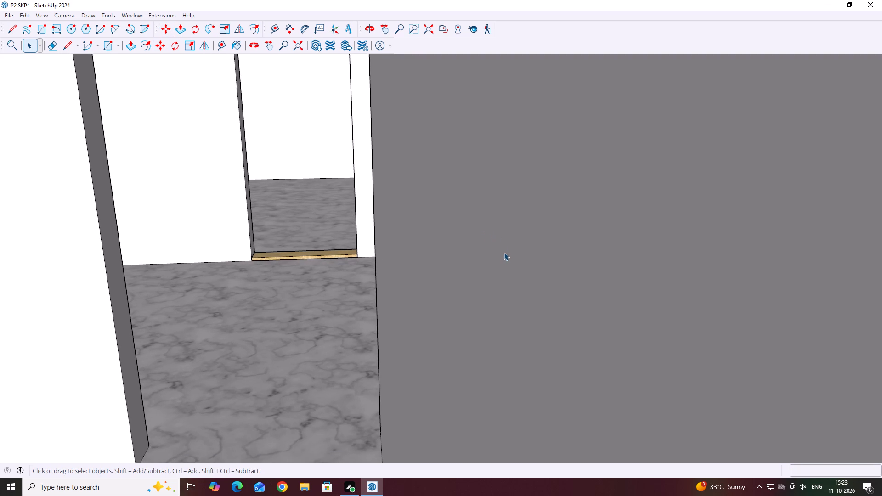
pyautogui.scroll(-3, 504, 252)
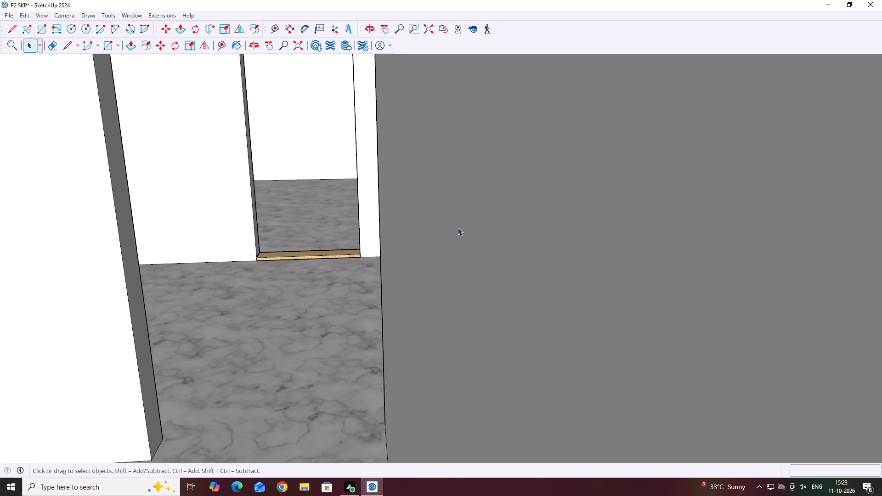
pyautogui.moveTo(506, 255); pyautogui.dragTo(560, 276, button='middle')
pyautogui.scroll(-5, 537, 276)
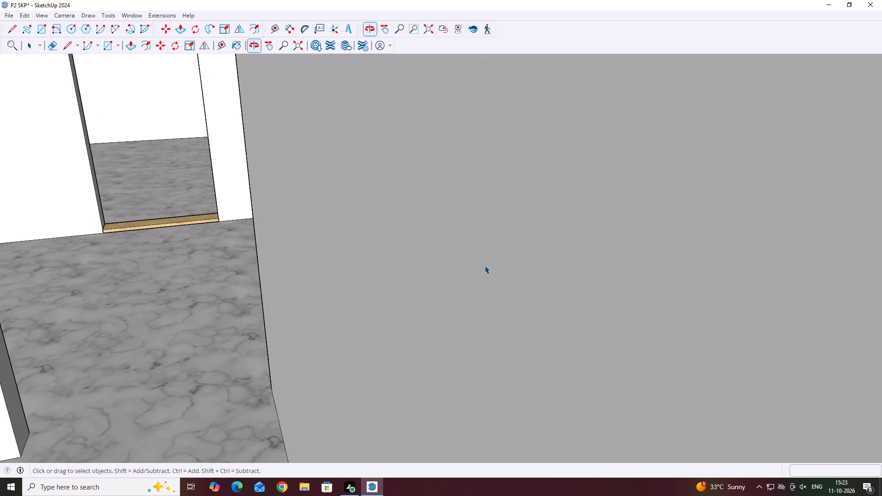
pyautogui.scroll(-20, 485, 265)
pyautogui.scroll(-20, 485, 265)
pyautogui.scroll(-2, 485, 265)
pyautogui.moveTo(532, 188); pyautogui.dragTo(492, 245, button='middle')
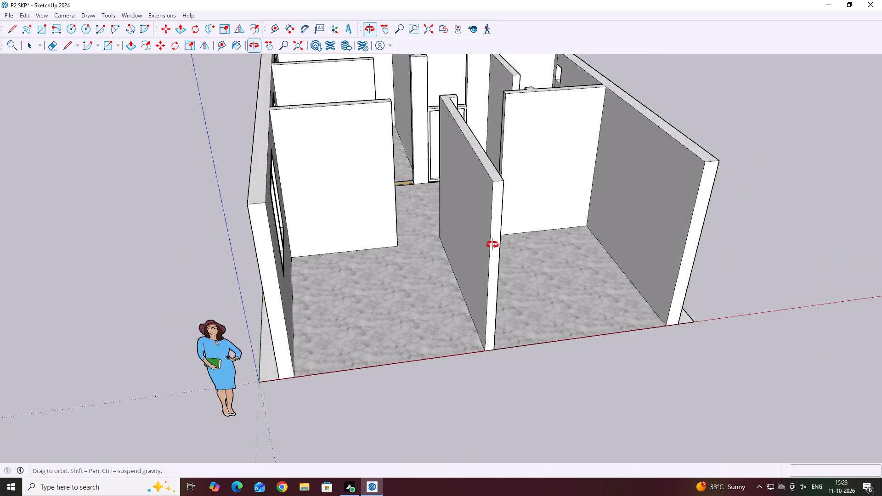
pyautogui.moveTo(492, 245); pyautogui.dragTo(402, 256, button='middle')
# Copy the two-panel door with its threshold from its lower corner to the doorway beside the partition in the front room.
pyautogui.scroll(9, 463, 146)
pyautogui.scroll(4, 512, 239)
pyautogui.moveTo(519, 217); pyautogui.dragTo(563, 212, button='middle')
pyautogui.scroll(1, 562, 212)
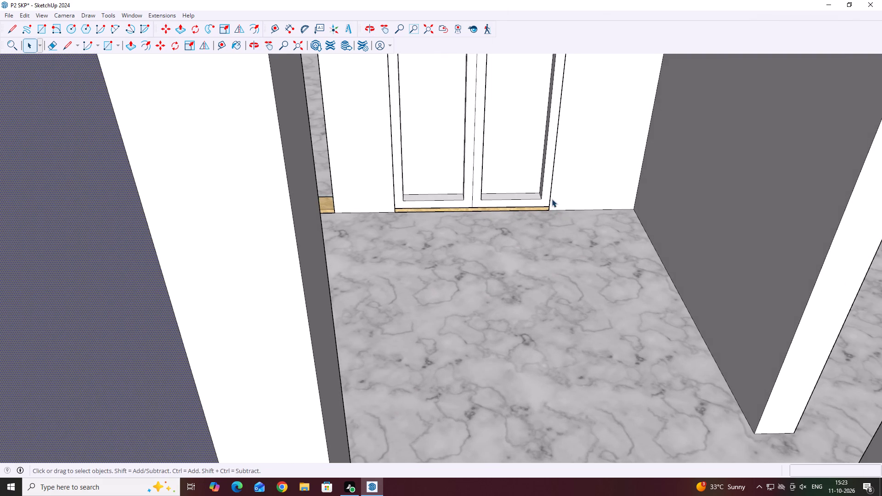
pyautogui.scroll(6, 507, 206)
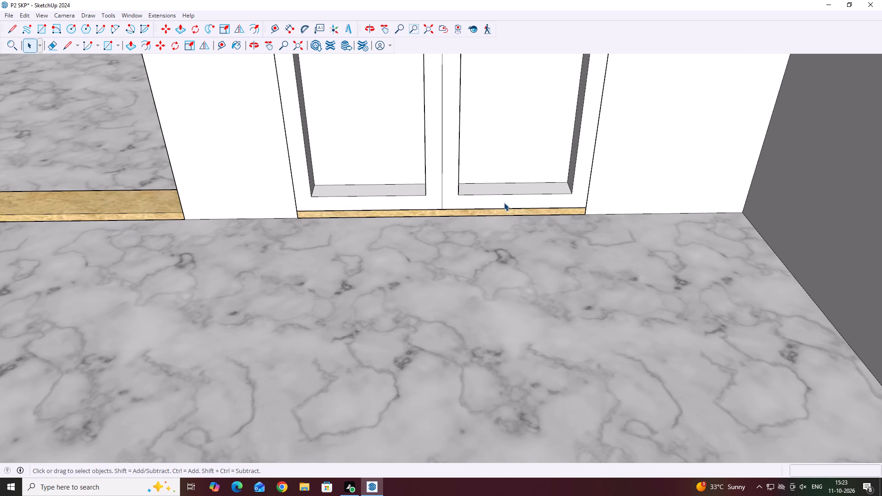
pyautogui.keyDown('ctrl'); pyautogui.scroll(2, 504, 203); pyautogui.keyUp('ctrl')
pyautogui.keyDown('ctrl'); pyautogui.click(503, 203); pyautogui.keyUp('ctrl')
pyautogui.keyDown('ctrl'); pyautogui.click(506, 212); pyautogui.keyUp('ctrl')
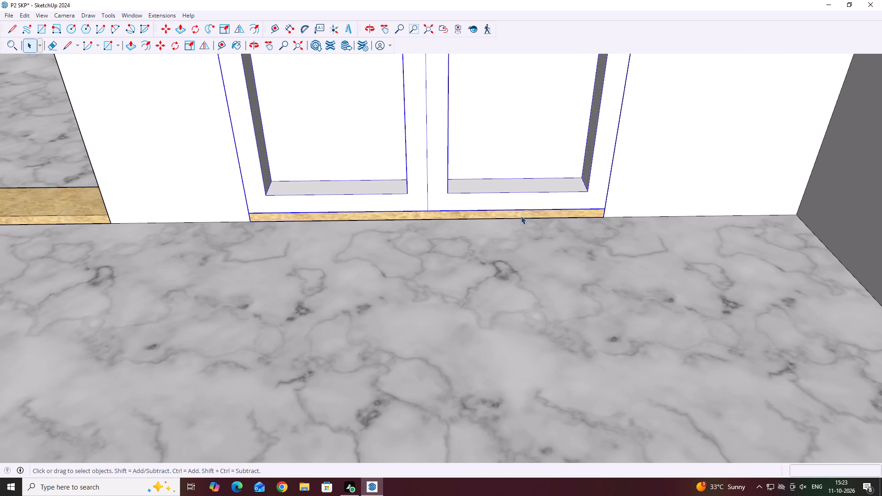
pyautogui.scroll(1, 552, 213)
pyautogui.moveTo(551, 209); pyautogui.dragTo(546, 120, button='middle')
pyautogui.press('m')
pyautogui.click(607, 216)
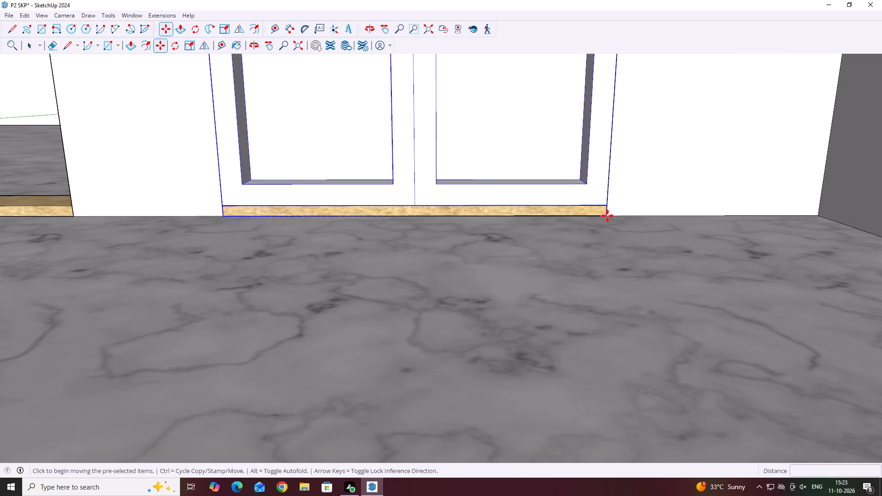
pyautogui.scroll(-5, 613, 230)
pyautogui.scroll(-17, 614, 228)
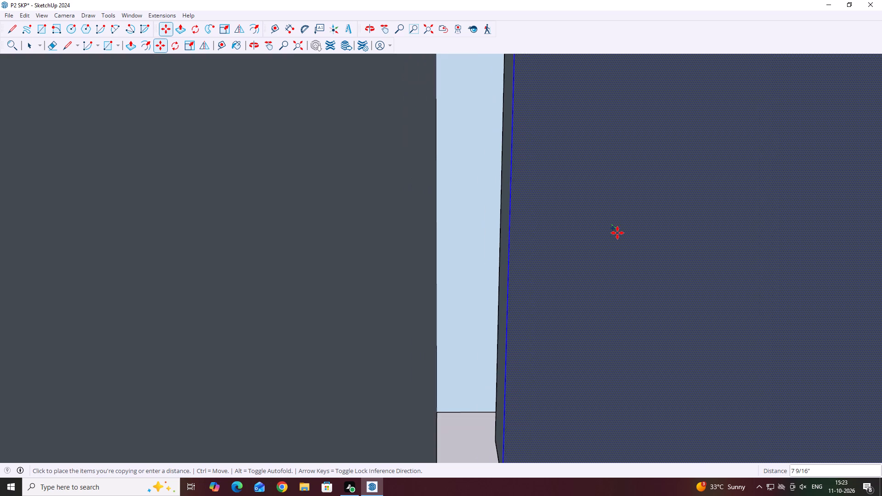
pyautogui.scroll(-20, 618, 236)
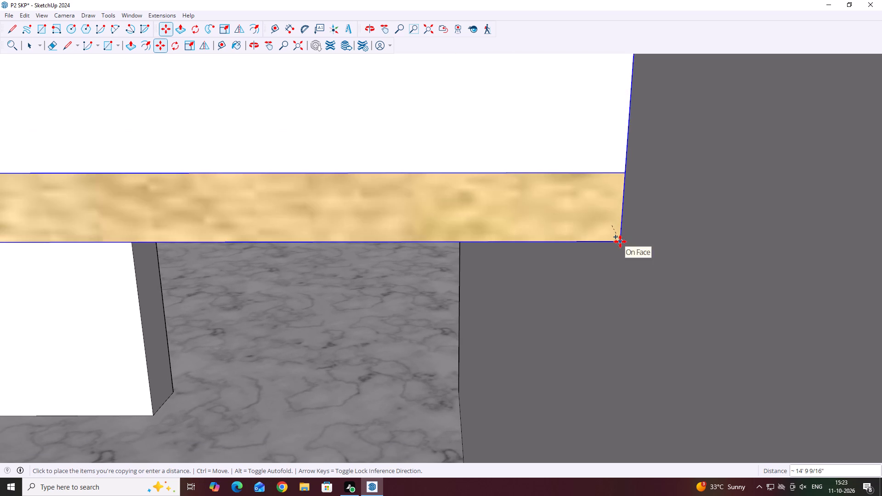
pyautogui.scroll(-12, 620, 242)
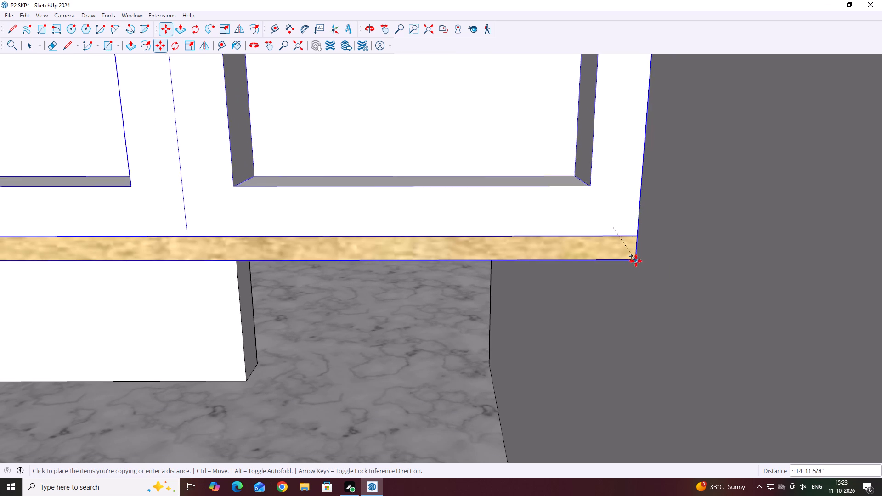
pyautogui.scroll(-3, 561, 239)
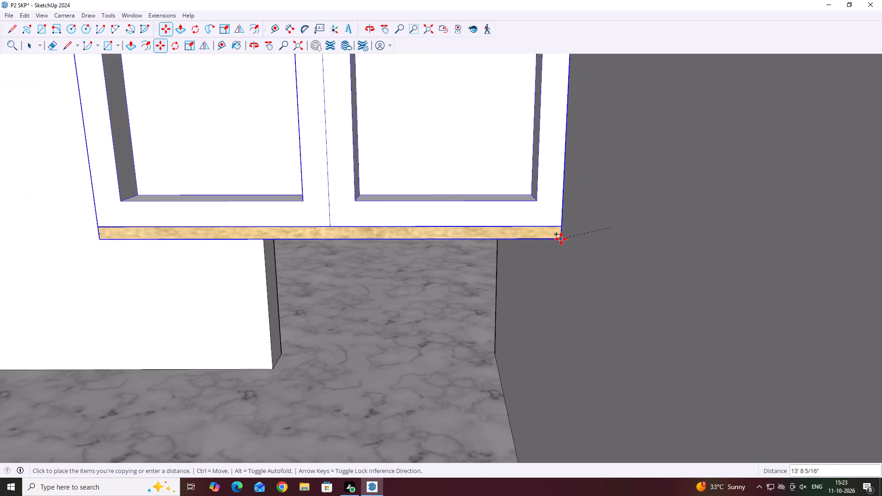
pyautogui.scroll(-16, 561, 239)
pyautogui.scroll(-5, 527, 267)
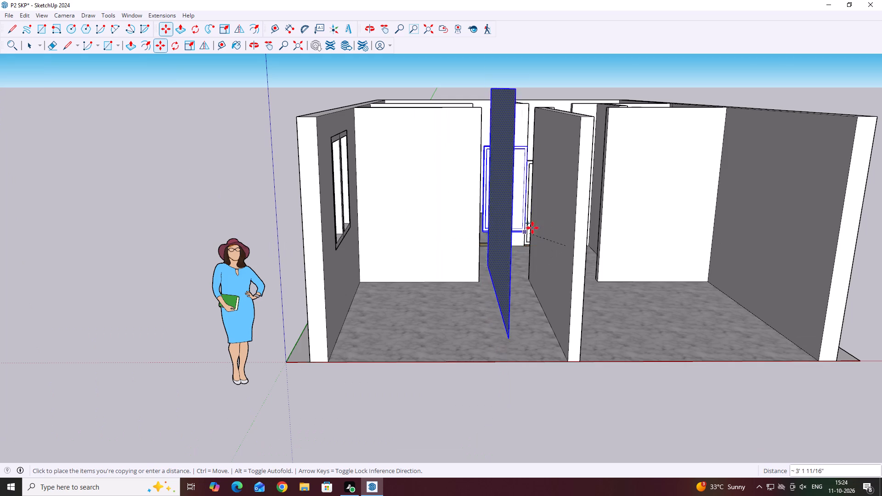
pyautogui.moveTo(639, 263); pyautogui.dragTo(583, 283, button='middle')
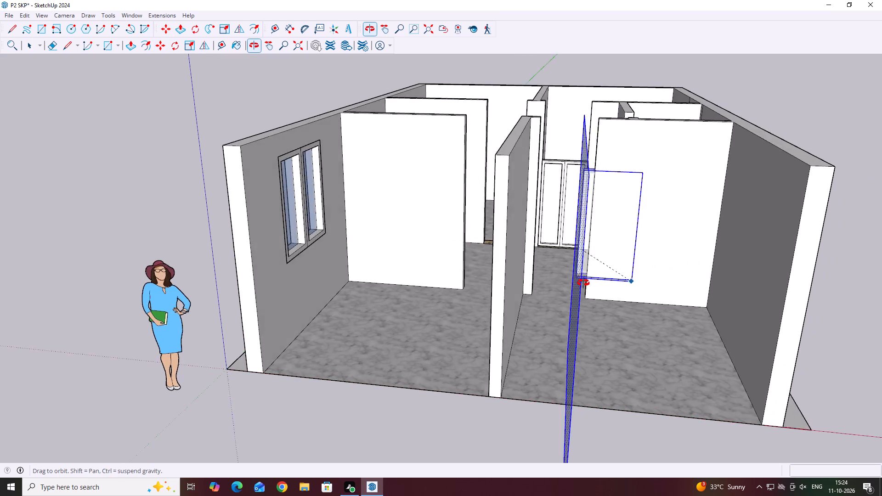
pyautogui.moveTo(583, 283); pyautogui.dragTo(538, 285, button='middle')
pyautogui.scroll(3, 560, 306)
pyautogui.moveTo(567, 307); pyautogui.dragTo(579, 313, button='middle')
pyautogui.scroll(2, 575, 313)
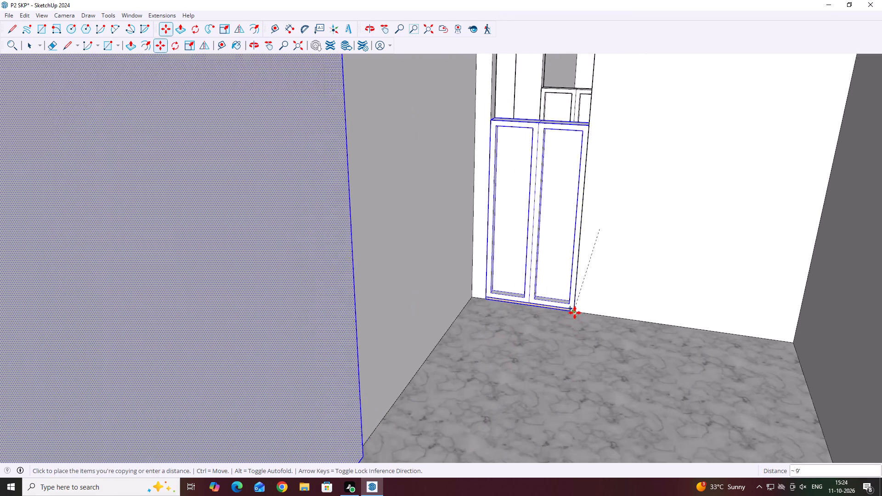
pyautogui.scroll(4, 575, 313)
pyautogui.click(573, 313)
pyautogui.scroll(-13, 585, 217)
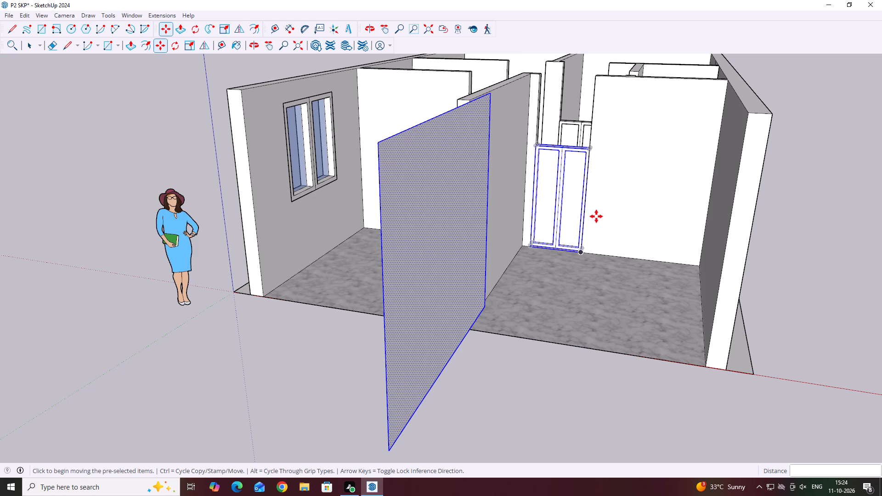
pyautogui.press('space')
pyautogui.click(791, 243)
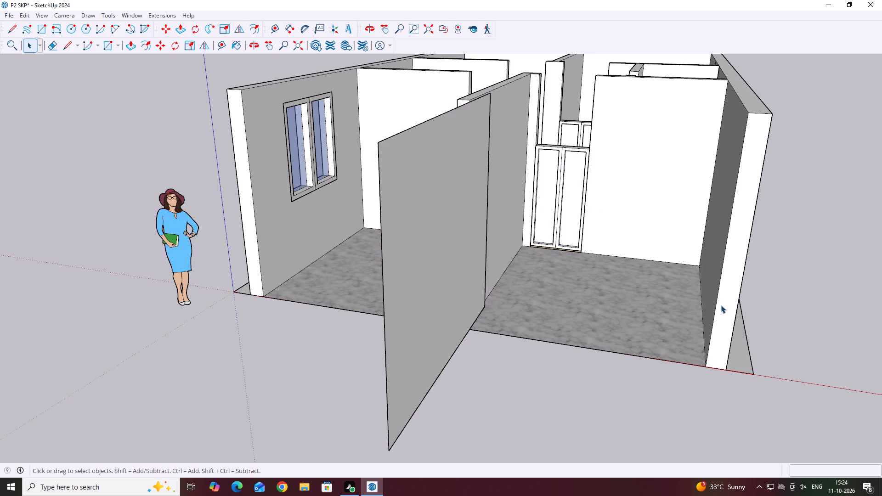
# Delete the stray vertical face projecting forward beside the front partition wall, along with its leftover vertical, floor-level and top edges.
pyautogui.moveTo(445, 380); pyautogui.dragTo(359, 371)
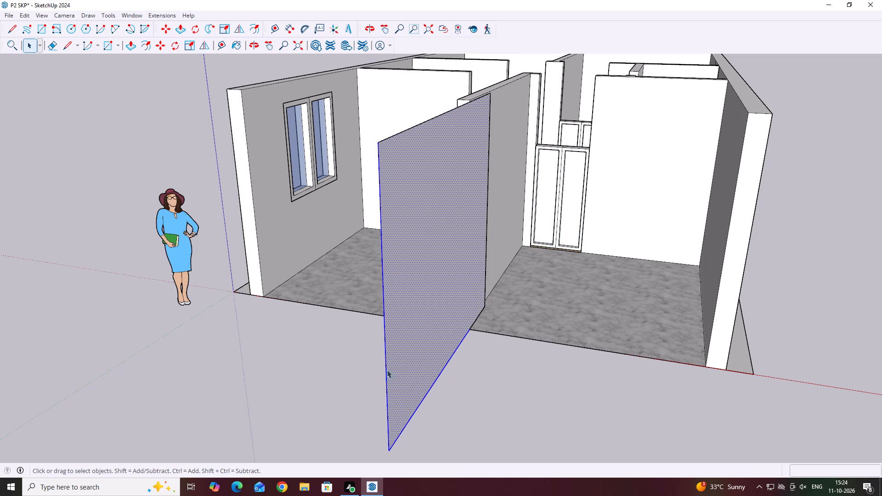
pyautogui.press('Delete')
pyautogui.scroll(3, 492, 265)
pyautogui.click(481, 280)
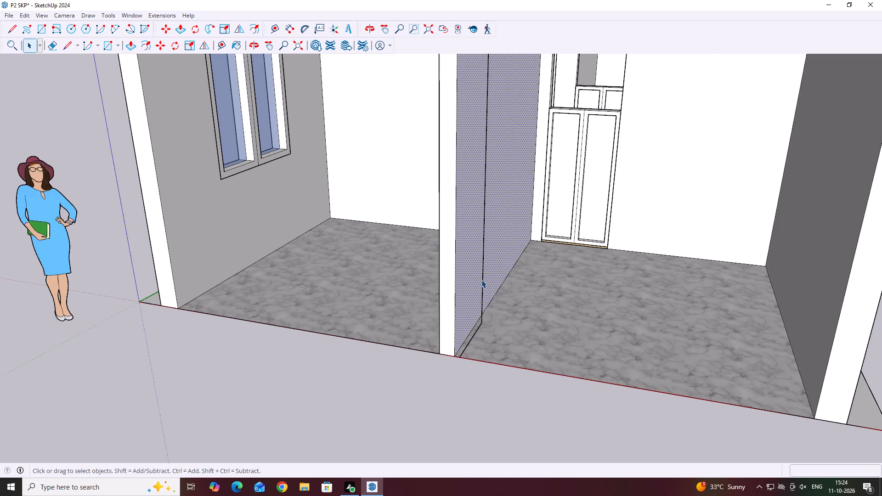
pyautogui.click(481, 280)
pyautogui.press('Delete')
pyautogui.click(477, 330)
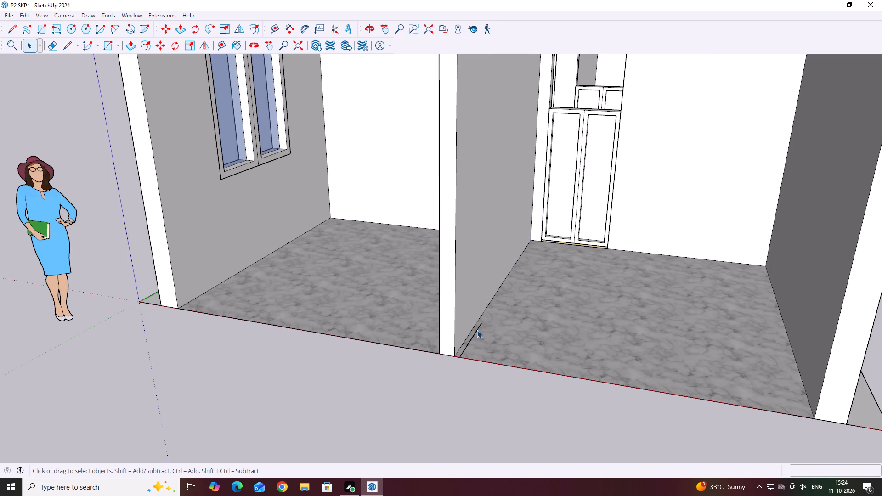
pyautogui.press('Delete')
pyautogui.scroll(-7, 449, 239)
pyautogui.scroll(3, 422, 141)
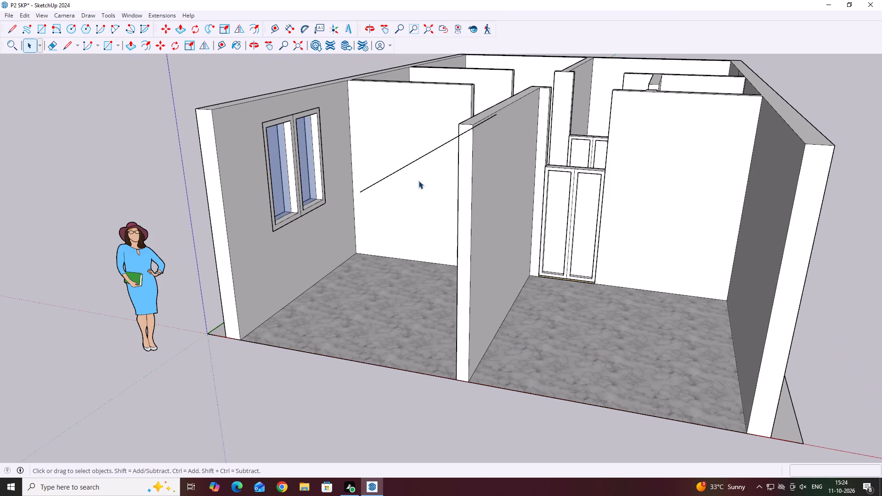
pyautogui.click(394, 173)
pyautogui.press('Delete')
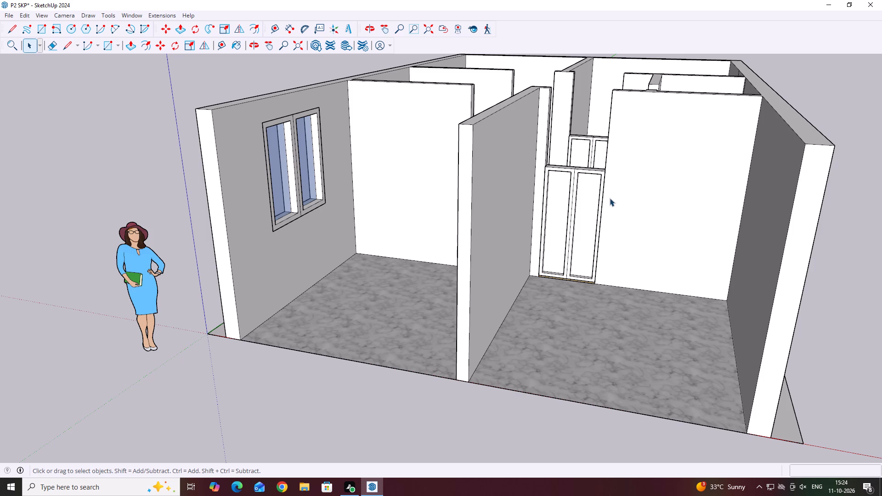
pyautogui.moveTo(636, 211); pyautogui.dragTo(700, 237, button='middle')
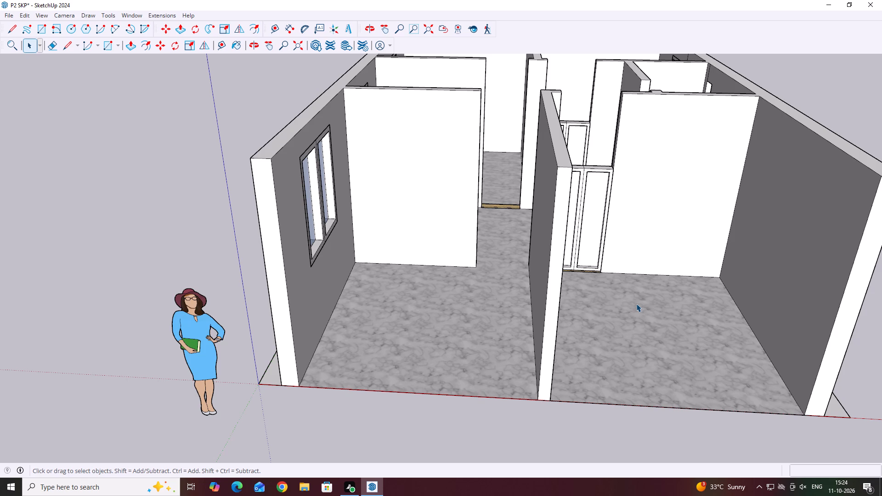
# Draw a 6" by 3' rectangle on the floor across the doorway, from the wall's end to the dark partition wall.
pyautogui.moveTo(598, 237); pyautogui.dragTo(553, 236, button='middle')
pyautogui.moveTo(553, 236); pyautogui.dragTo(603, 288, button='middle')
pyautogui.moveTo(416, 227); pyautogui.dragTo(475, 248, button='middle')
pyautogui.moveTo(597, 217); pyautogui.dragTo(574, 234, button='middle')
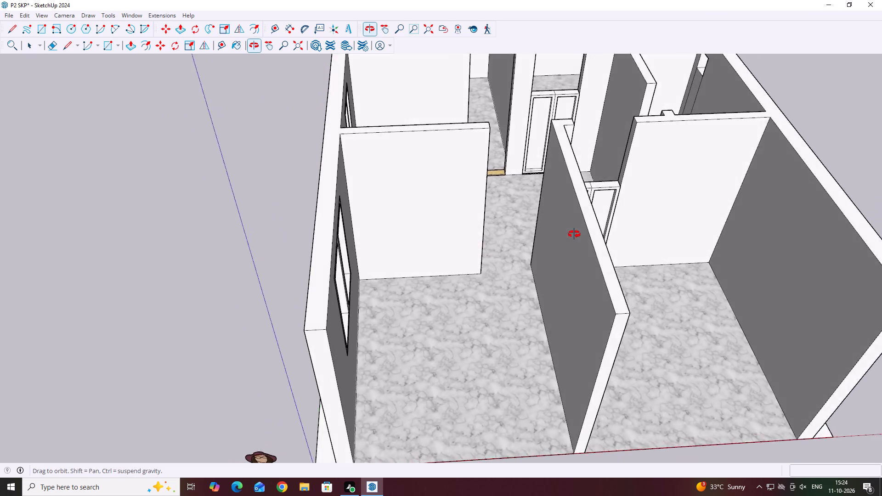
pyautogui.moveTo(574, 234); pyautogui.dragTo(572, 249, button='middle')
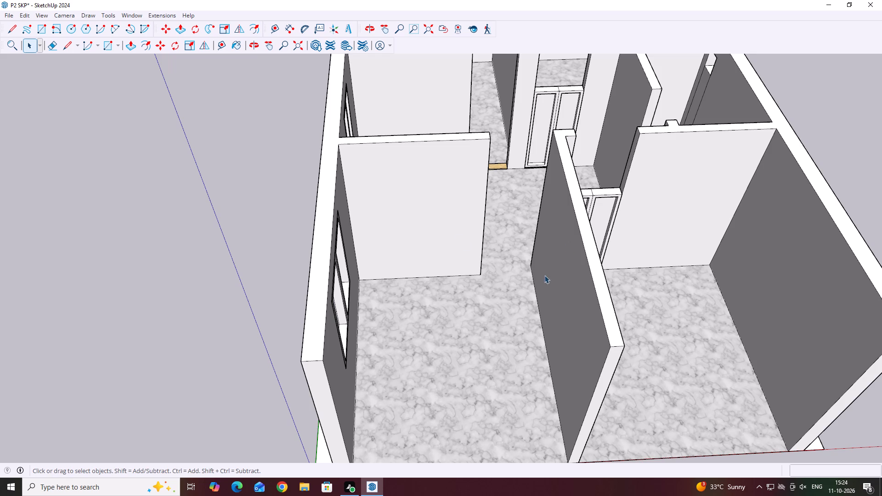
pyautogui.moveTo(537, 289); pyautogui.dragTo(481, 284, button='middle')
pyautogui.scroll(3, 477, 280)
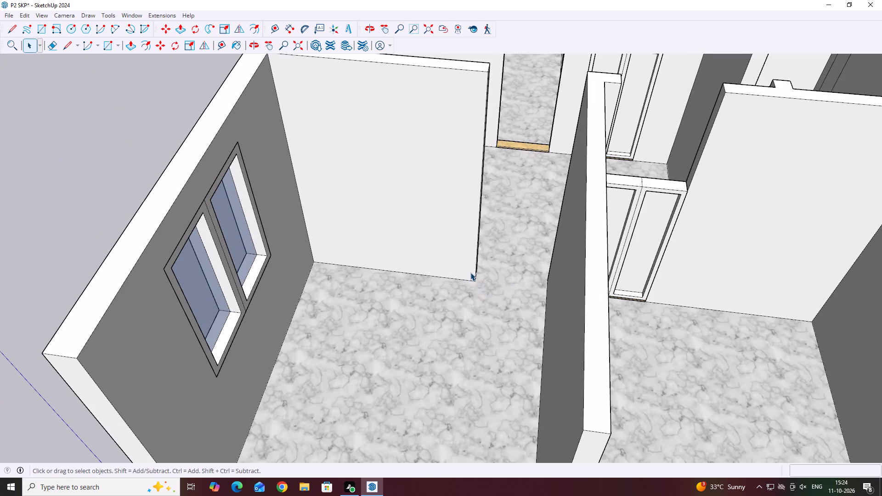
pyautogui.press('r')
pyautogui.scroll(5, 480, 285)
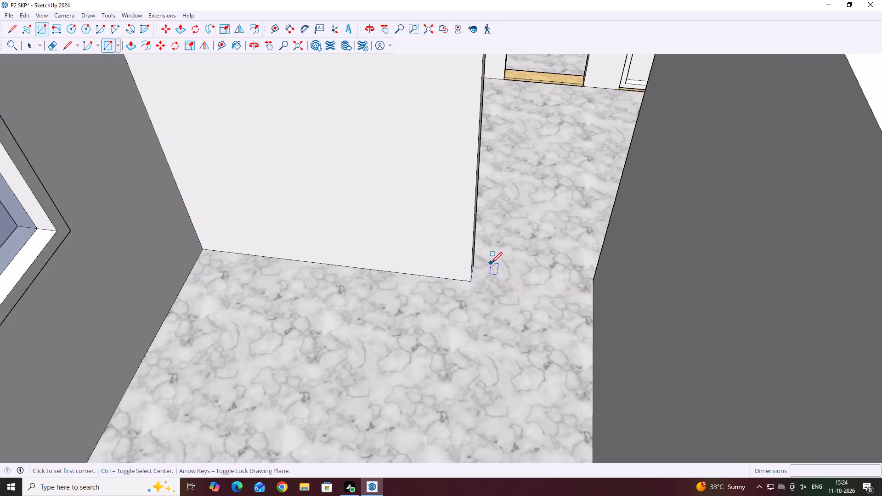
pyautogui.moveTo(492, 263); pyautogui.dragTo(444, 288, button='middle')
pyautogui.scroll(7, 458, 296)
pyautogui.moveTo(466, 286); pyautogui.dragTo(418, 303, button='middle')
pyautogui.scroll(1, 495, 287)
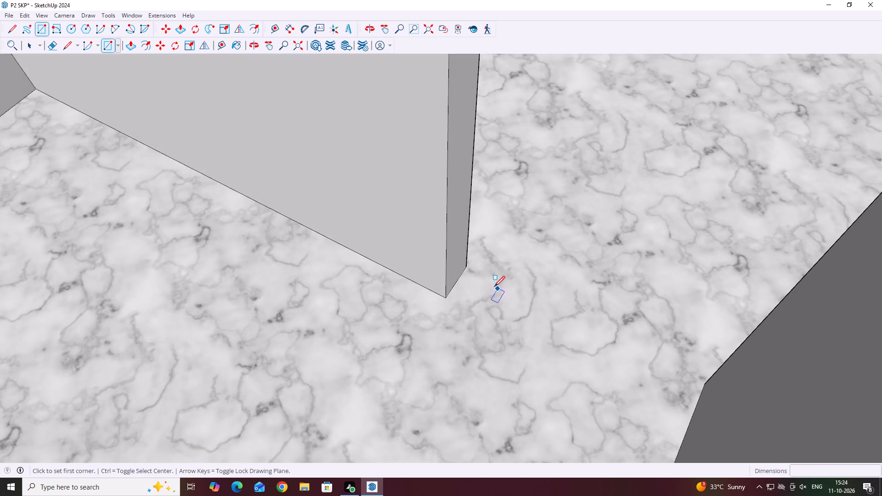
pyautogui.scroll(1, 494, 287)
pyautogui.click(460, 263)
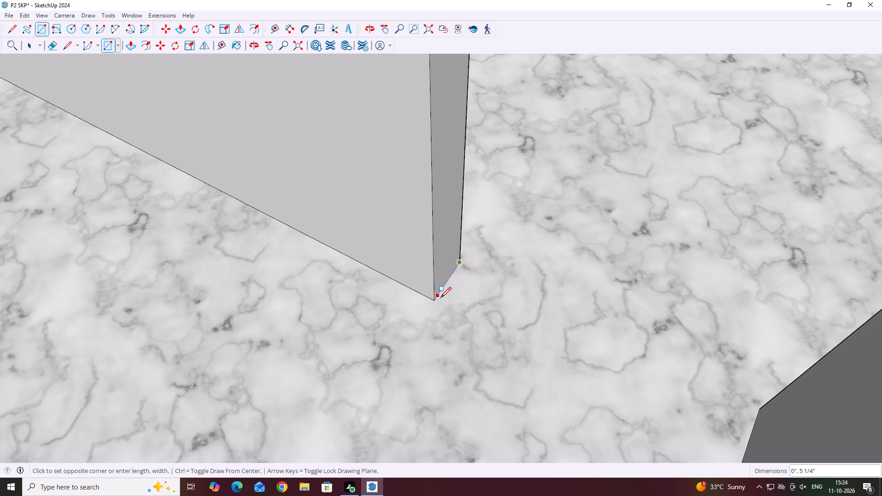
pyautogui.click(435, 301)
pyautogui.scroll(-1, 451, 310)
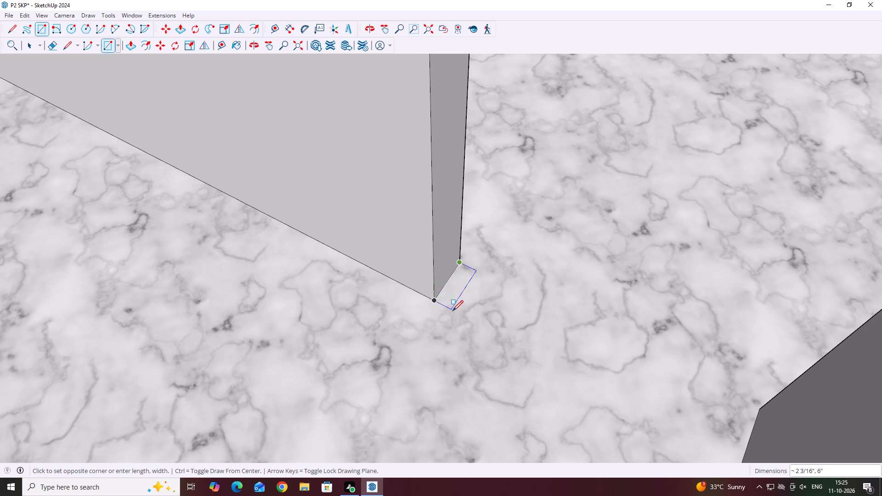
pyautogui.scroll(-4, 452, 311)
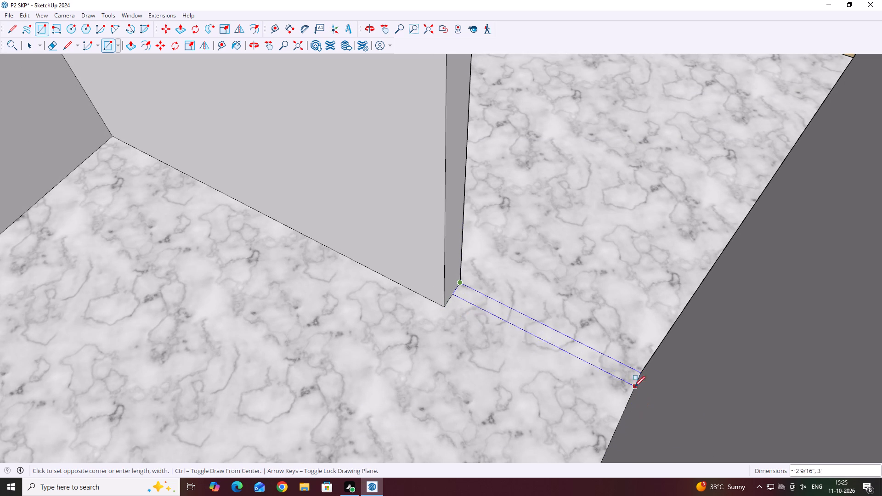
pyautogui.scroll(2, 628, 405)
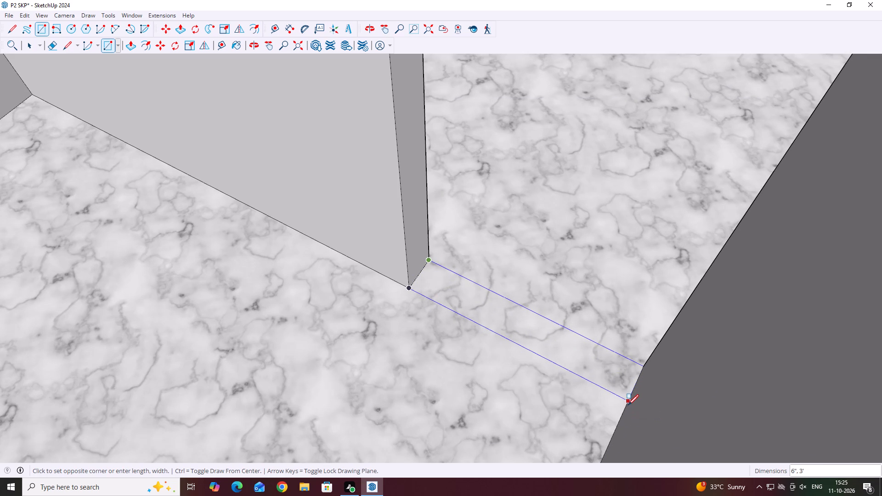
pyautogui.click(627, 404)
pyautogui.press('space')
# Make the doorway rectangle's face and its edges into a group.
pyautogui.moveTo(482, 324); pyautogui.dragTo(535, 341, button='middle')
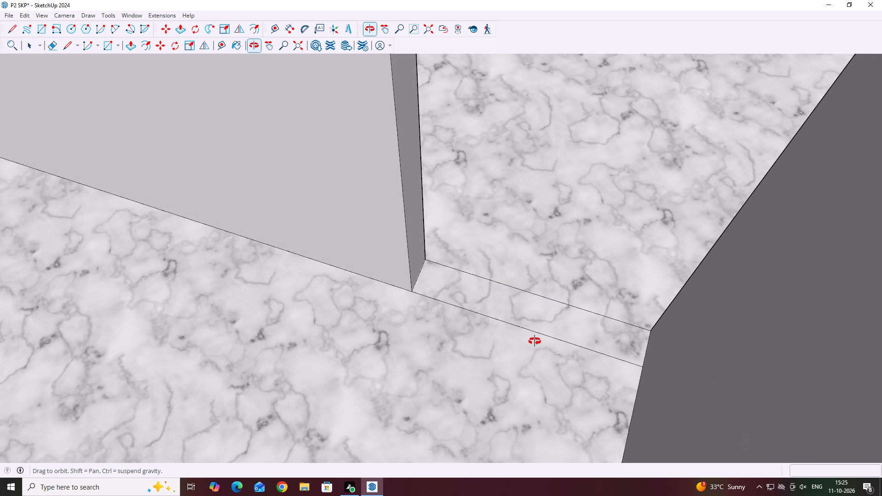
pyautogui.moveTo(535, 341); pyautogui.dragTo(558, 336, button='middle')
pyautogui.moveTo(590, 331); pyautogui.dragTo(606, 338, button='middle')
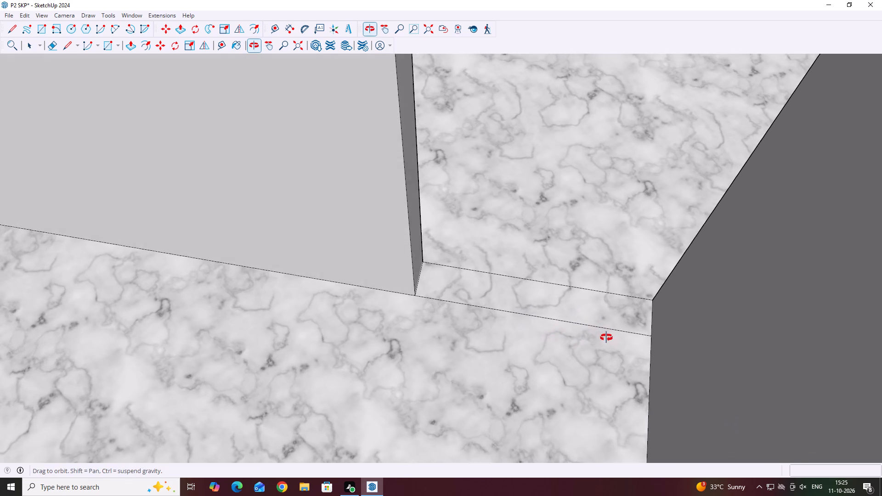
pyautogui.moveTo(606, 338); pyautogui.dragTo(607, 338, button='middle')
pyautogui.moveTo(604, 338); pyautogui.dragTo(609, 350, button='middle')
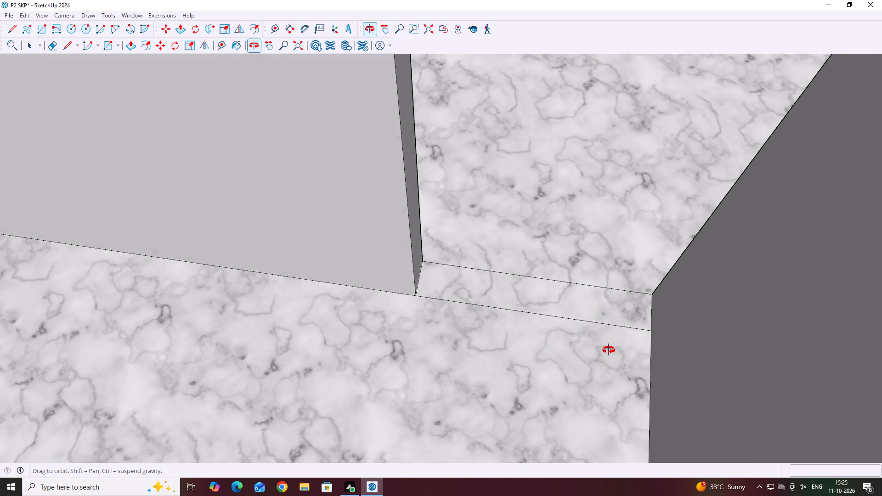
pyautogui.moveTo(609, 350); pyautogui.dragTo(607, 365, button='middle')
pyautogui.moveTo(605, 362); pyautogui.dragTo(609, 366, button='middle')
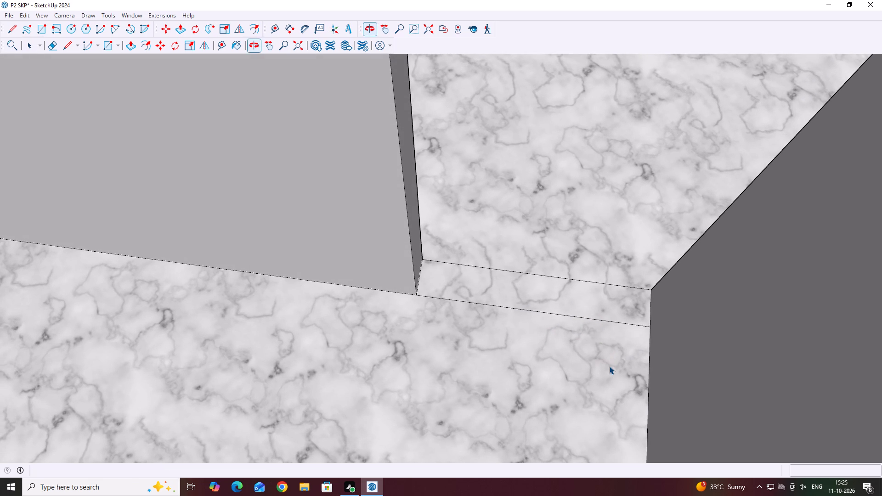
pyautogui.scroll(2, 591, 314)
pyautogui.tripleClick(590, 313)
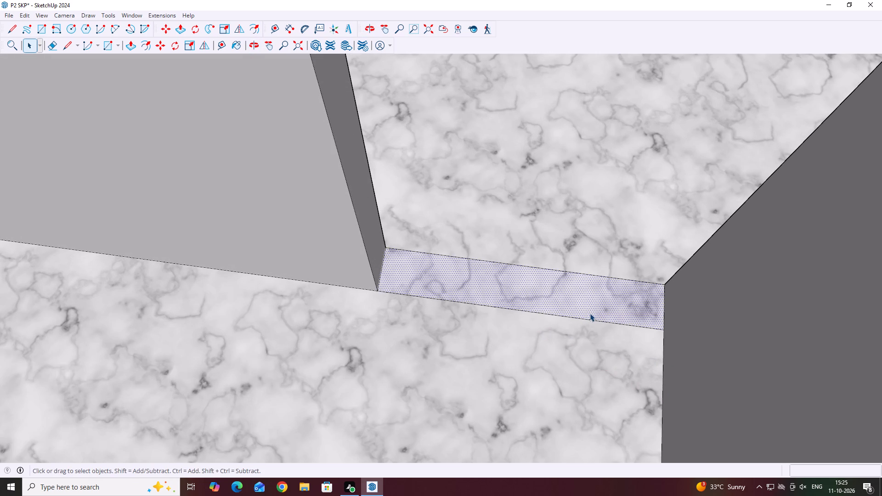
pyautogui.click(588, 311)
pyautogui.click(589, 308)
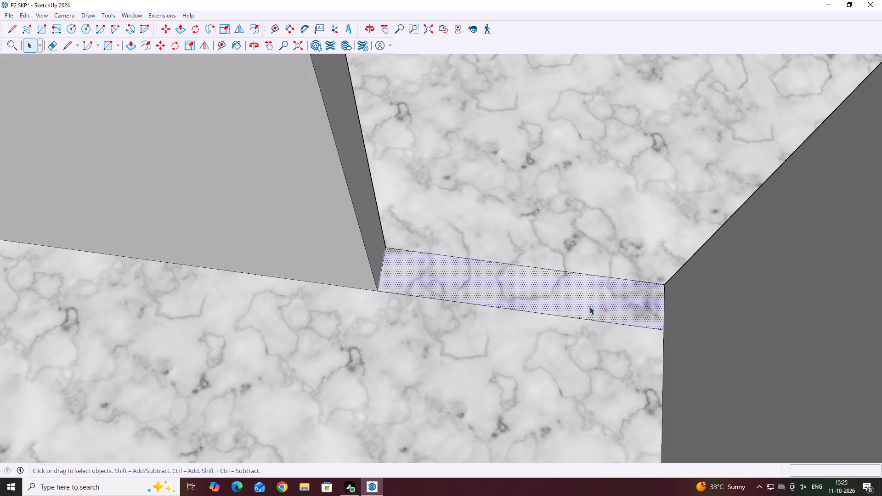
pyautogui.click(589, 306)
pyautogui.click(589, 306)
pyautogui.rightClick(586, 302)
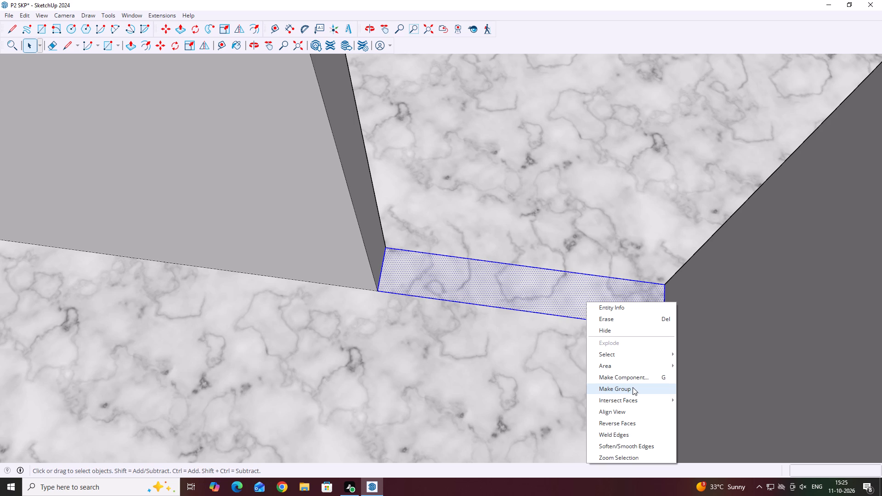
pyautogui.click(633, 389)
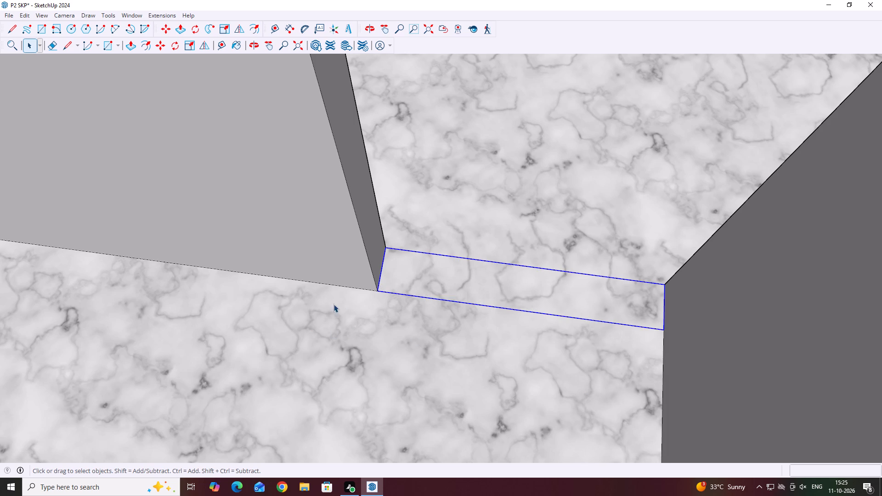
# Extrude the face inside the doorway group upward by 1" to form a threshold, and leave the group.
pyautogui.moveTo(404, 321); pyautogui.dragTo(437, 322, button='middle')
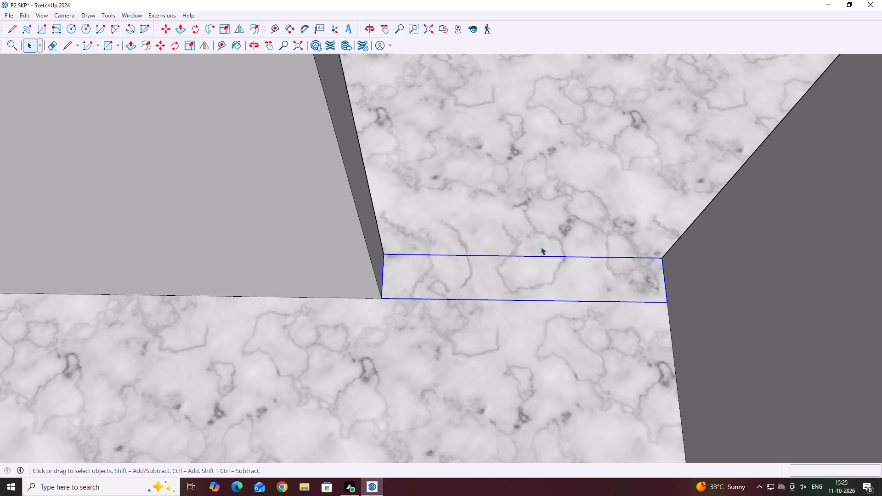
pyautogui.moveTo(537, 239); pyautogui.dragTo(519, 209, button='middle')
pyautogui.moveTo(531, 276); pyautogui.dragTo(527, 244, button='middle')
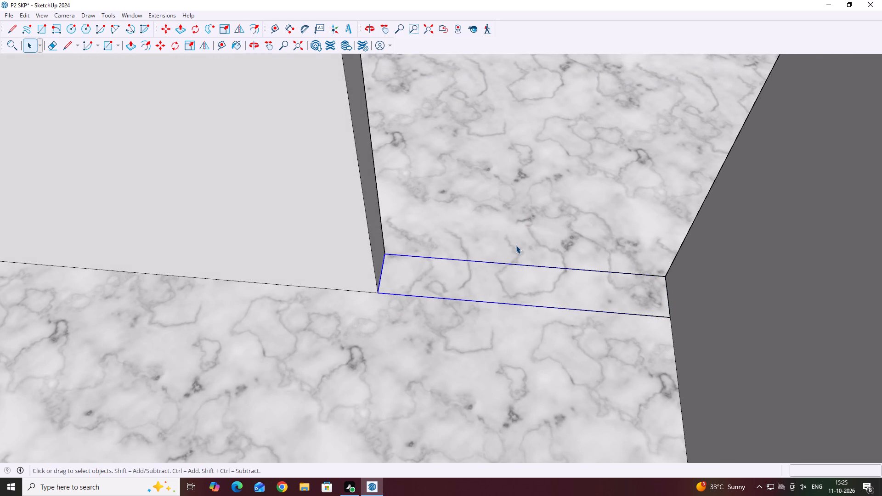
pyautogui.press('p')
pyautogui.click(519, 293)
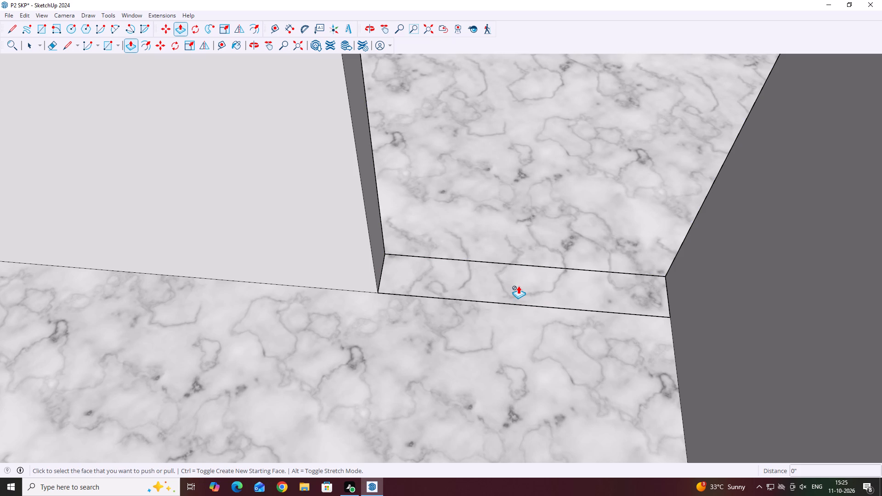
pyautogui.press('Escape')
pyautogui.press('space')
pyautogui.tripleClick(518, 285)
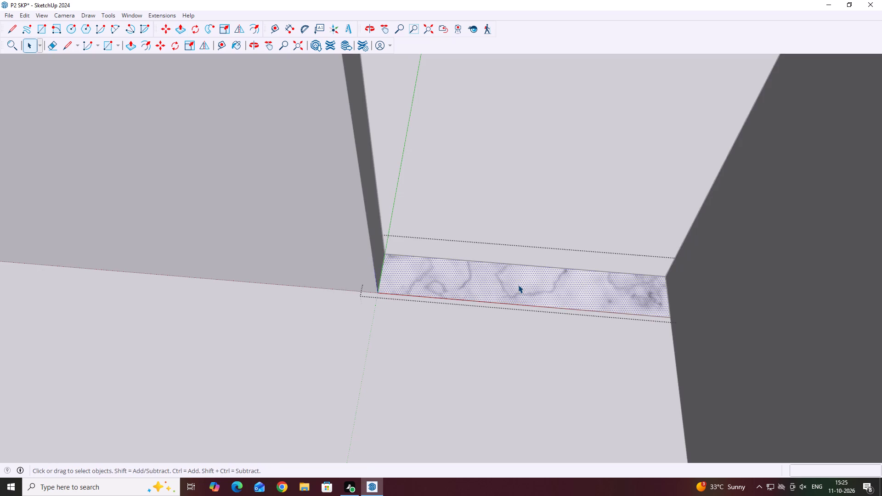
pyautogui.press('p')
pyautogui.click(511, 282)
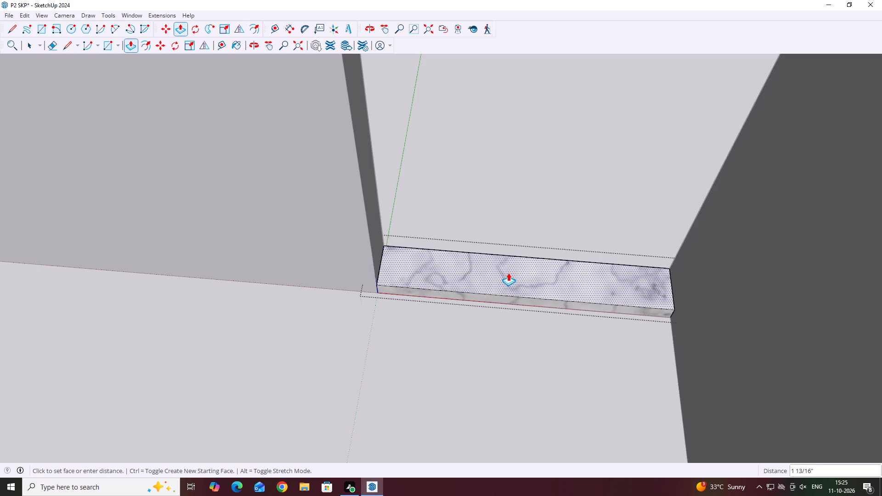
pyautogui.press('1')
pyautogui.press('Return')
pyautogui.press('space')
pyautogui.moveTo(511, 275); pyautogui.dragTo(492, 238, button='middle')
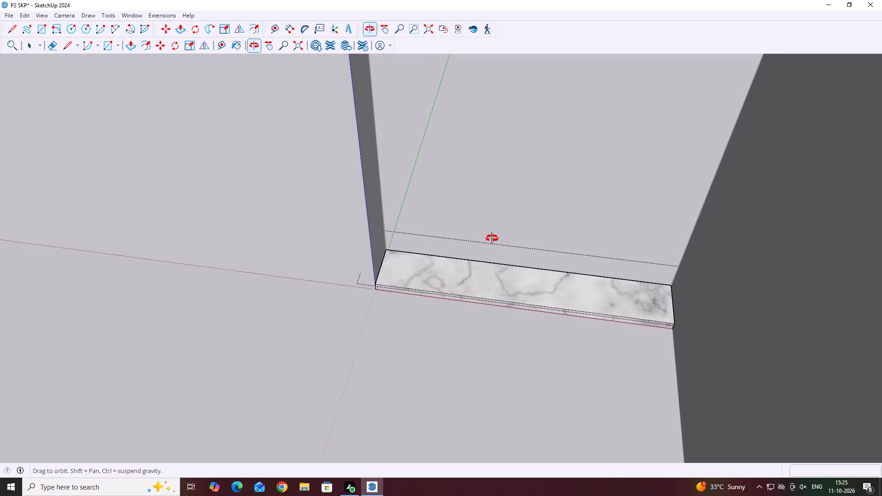
pyautogui.moveTo(492, 238); pyautogui.dragTo(492, 238, button='middle')
pyautogui.click(481, 360)
# Paint all faces of the doorway threshold with the Stone Brushed Khaki material.
pyautogui.middleClick(529, 300)
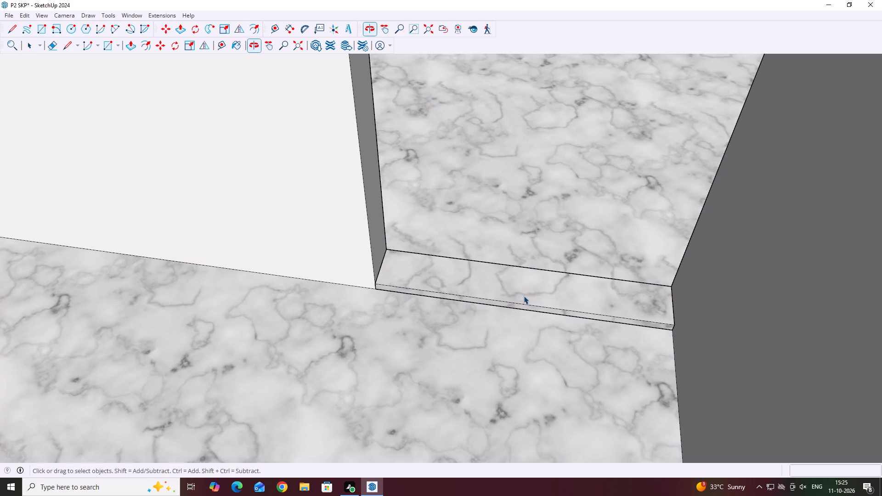
pyautogui.tripleClick(523, 295)
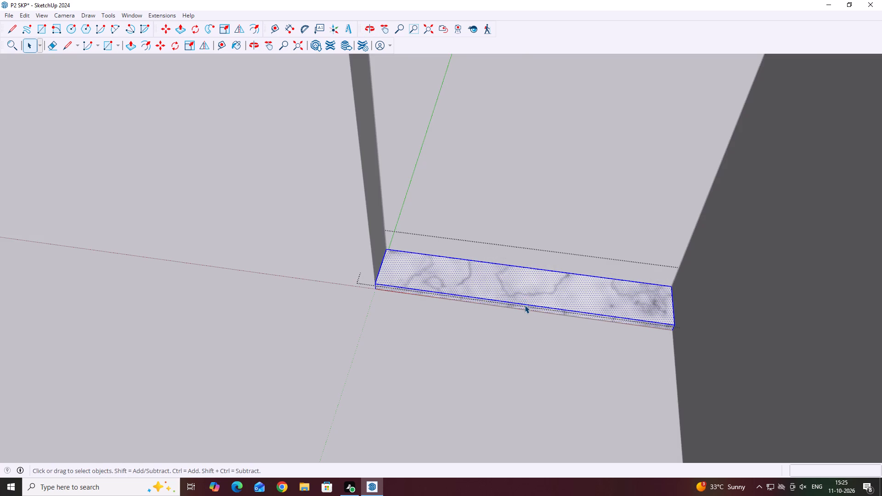
pyautogui.press('b')
pyautogui.click(484, 284)
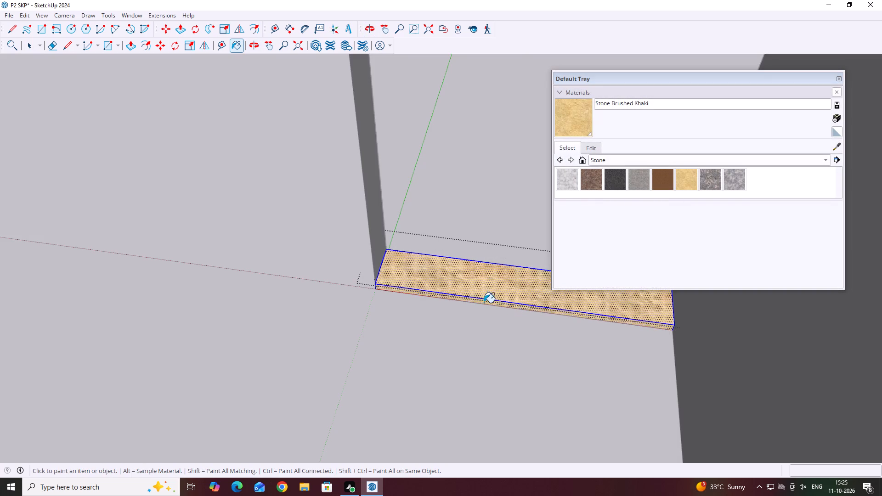
pyautogui.moveTo(491, 299); pyautogui.dragTo(370, 388, button='middle')
pyautogui.press('space')
pyautogui.click(340, 313)
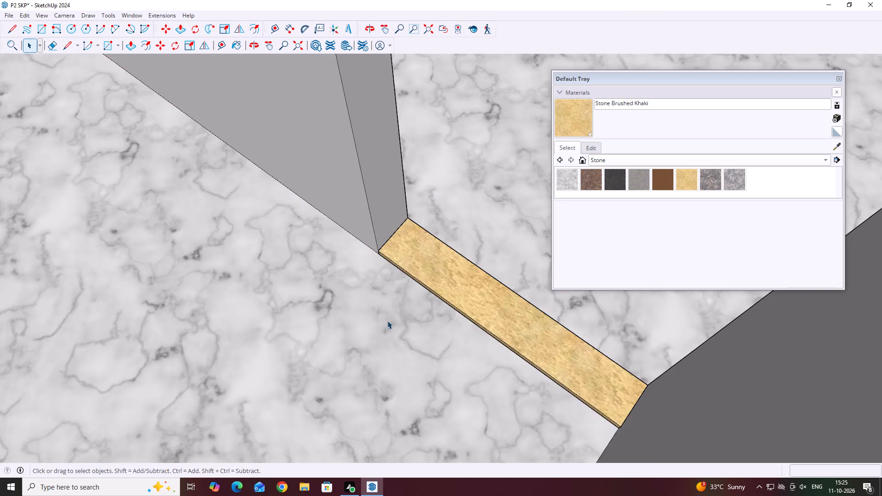
pyautogui.scroll(-6, 390, 320)
pyautogui.click(839, 81)
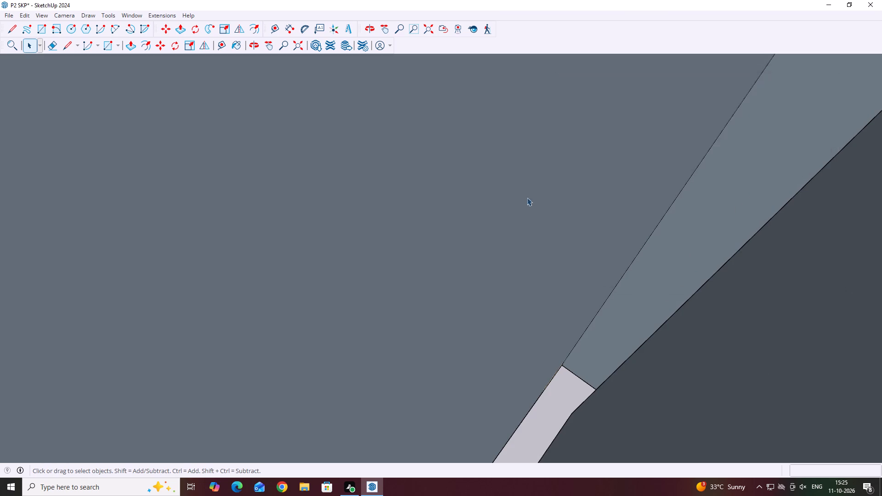
# Draw an upright 3'4" by 6' rectangle in the doorway, starting from the midpoint of the khaki threshold's end.
pyautogui.scroll(-20, 284, 246)
pyautogui.scroll(-15, 284, 246)
pyautogui.moveTo(277, 301); pyautogui.dragTo(305, 317, button='middle')
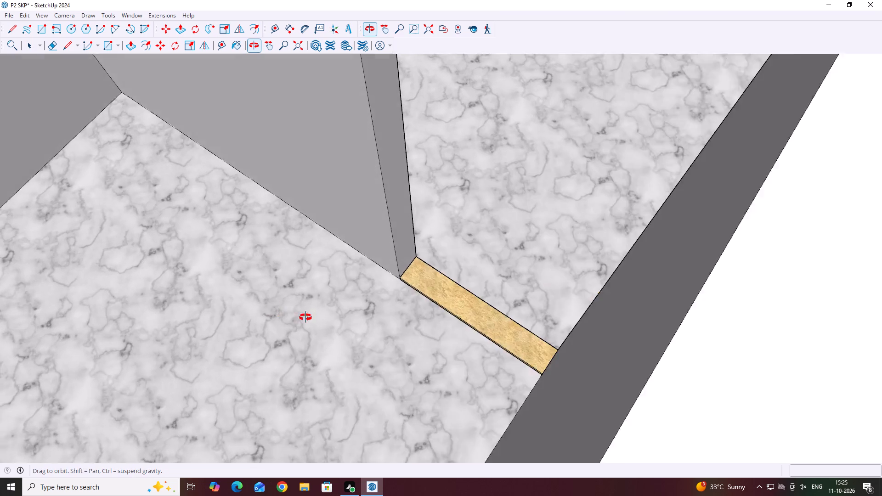
pyautogui.moveTo(305, 317); pyautogui.dragTo(431, 373, button='middle')
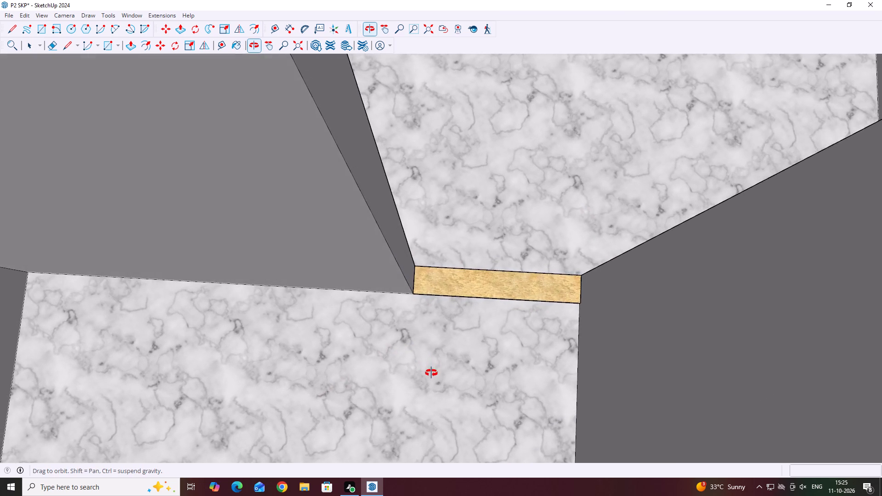
pyautogui.moveTo(431, 373); pyautogui.dragTo(400, 387, button='middle')
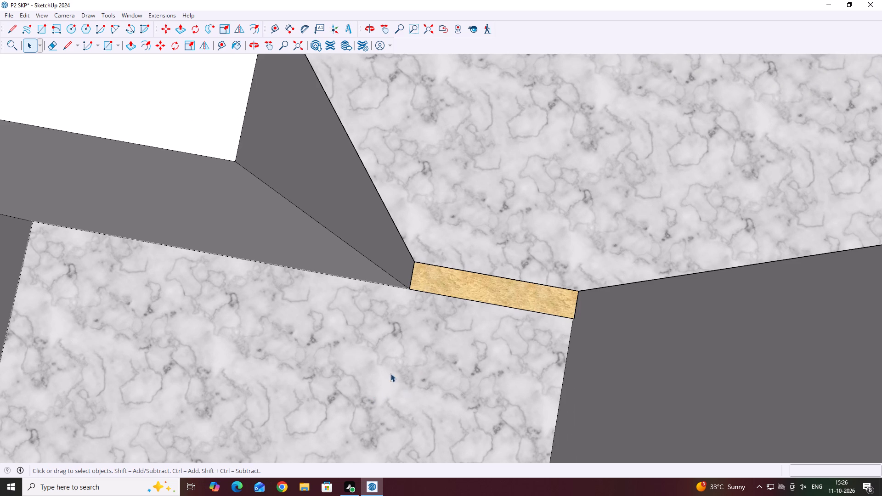
pyautogui.moveTo(352, 356); pyautogui.dragTo(369, 336, button='middle')
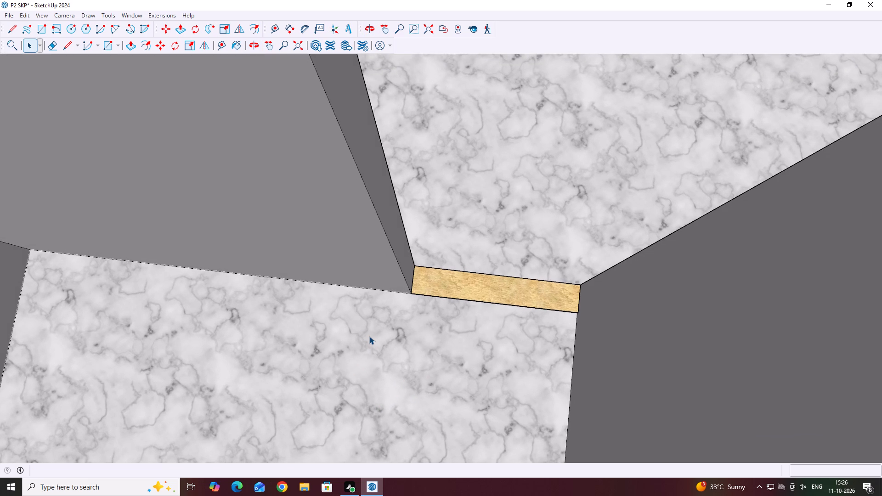
pyautogui.press('r')
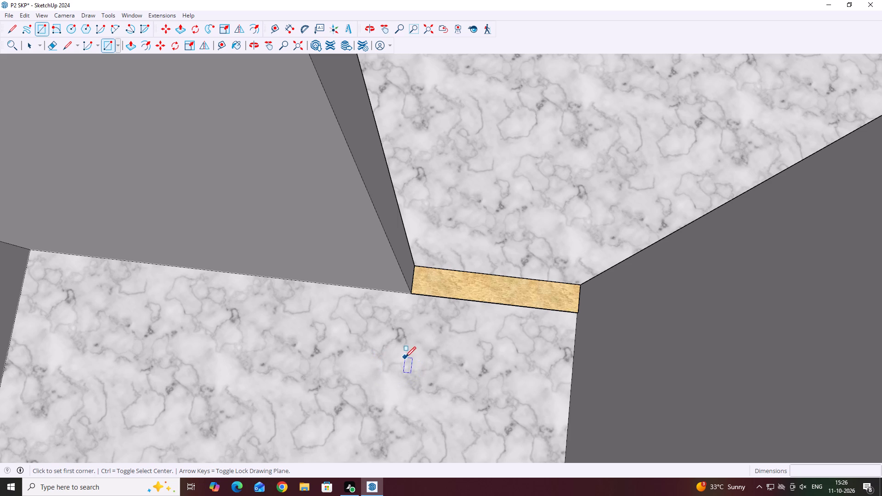
pyautogui.moveTo(419, 346); pyautogui.dragTo(401, 349, button='middle')
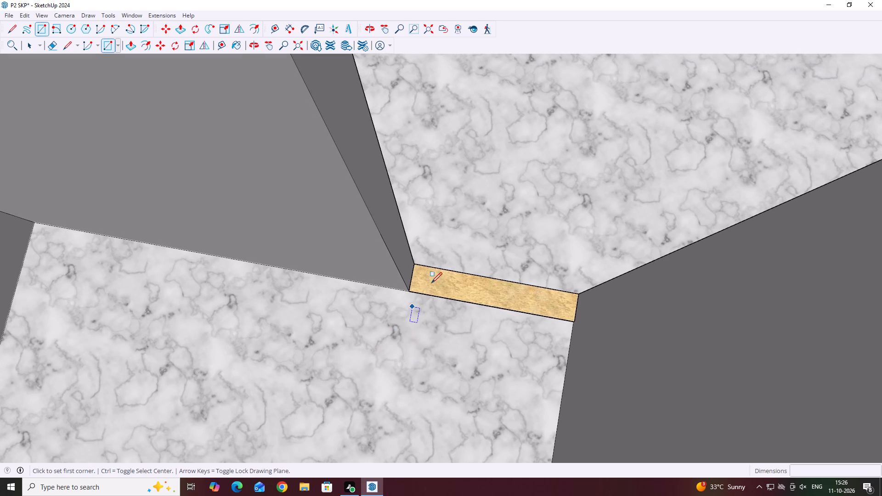
pyautogui.scroll(6, 419, 258)
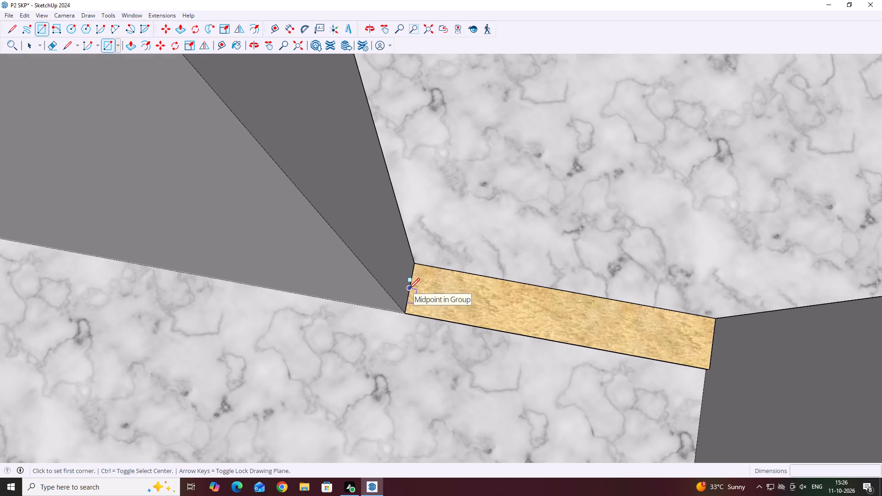
pyautogui.click(409, 289)
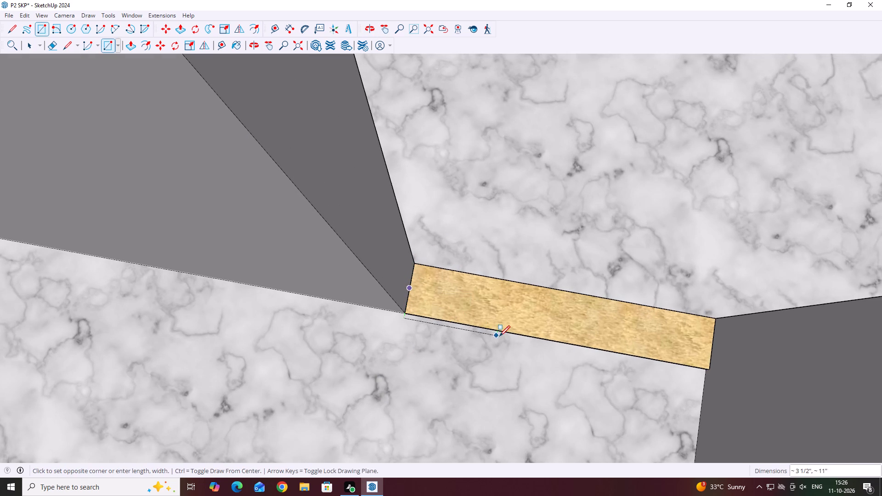
pyautogui.click(712, 344)
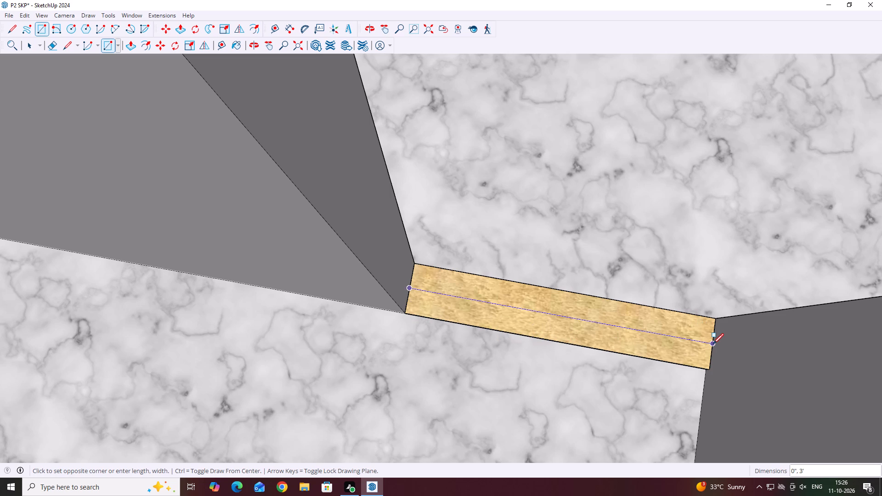
pyautogui.scroll(-13, 735, 338)
pyautogui.moveTo(745, 336); pyautogui.dragTo(753, 287, button='middle')
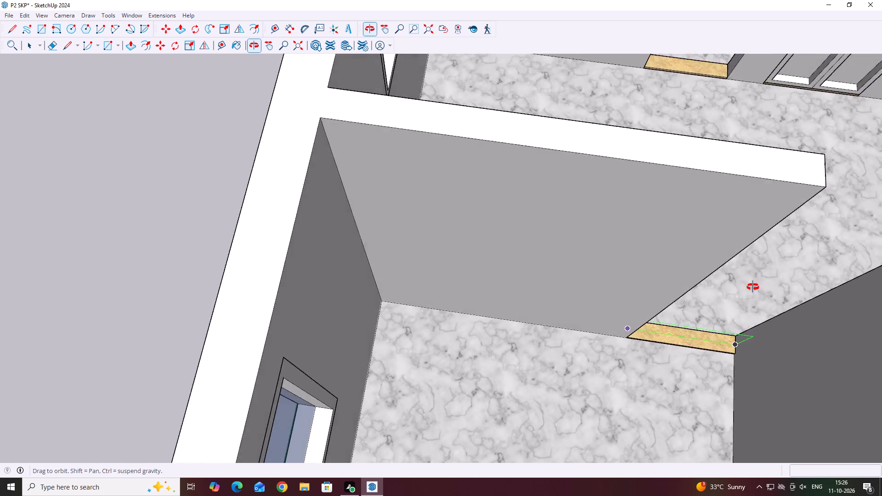
pyautogui.moveTo(753, 287); pyautogui.dragTo(739, 223, button='middle')
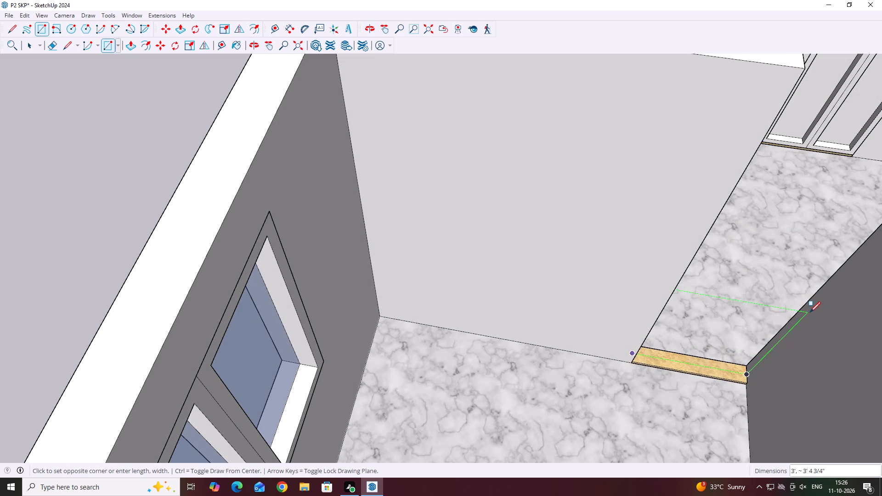
pyautogui.moveTo(813, 310); pyautogui.dragTo(816, 280, button='middle')
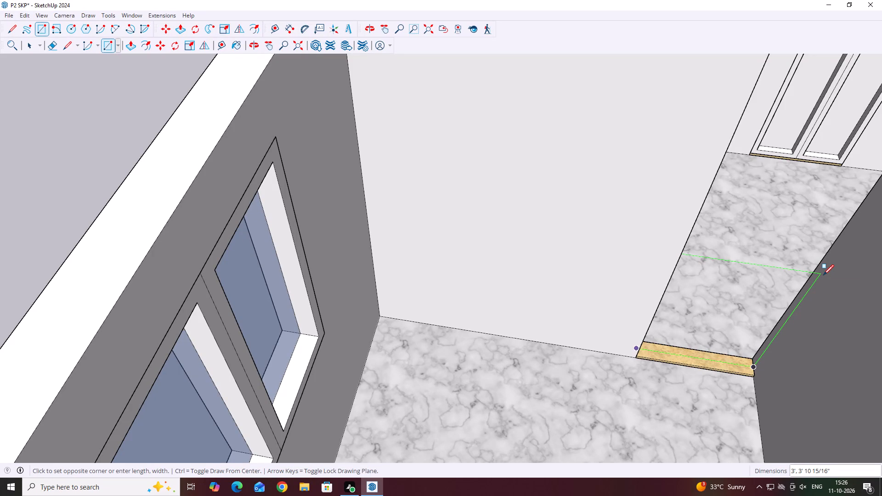
pyautogui.press('3')
pyautogui.press("'")
pyautogui.write('4,')
pyautogui.write("6'")
pyautogui.press('Return')
pyautogui.press('space')
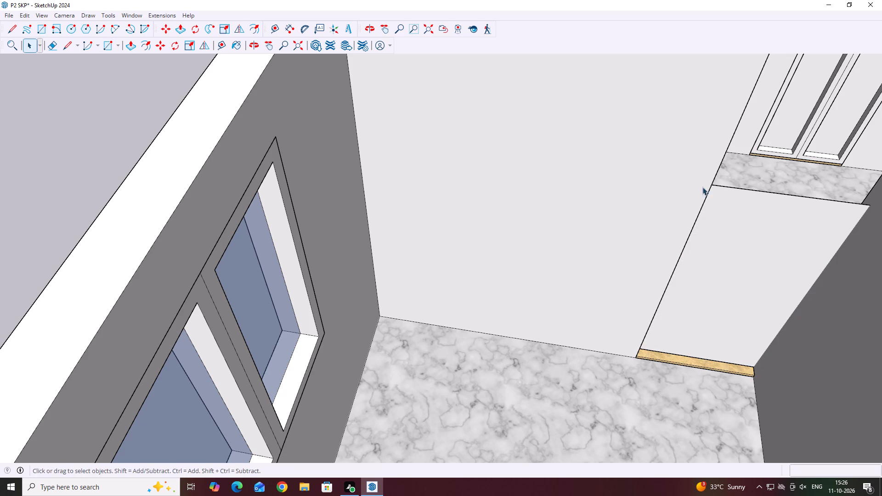
# Move the upright rectangle's face and edges out of the doorway into the empty space beside the house's window wall.
pyautogui.scroll(-13, 445, 292)
pyautogui.moveTo(513, 268); pyautogui.dragTo(566, 288, button='middle')
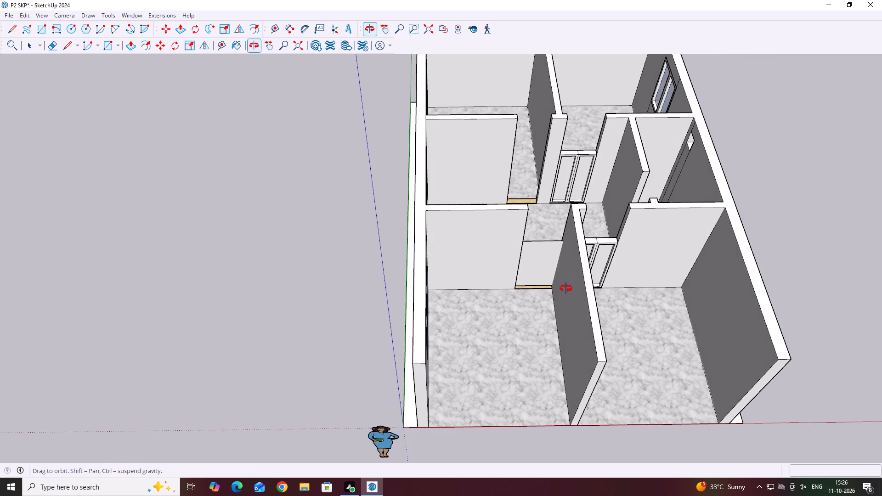
pyautogui.moveTo(566, 288); pyautogui.dragTo(561, 289, button='middle')
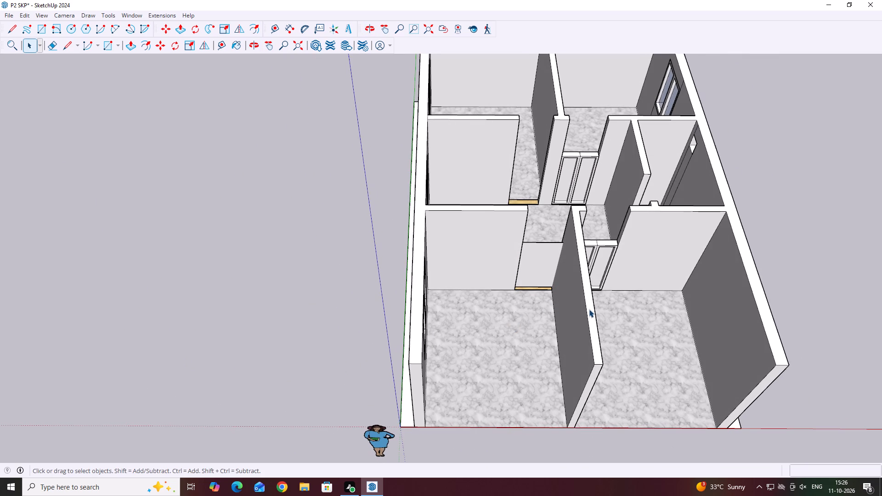
pyautogui.moveTo(589, 309); pyautogui.dragTo(572, 307, button='middle')
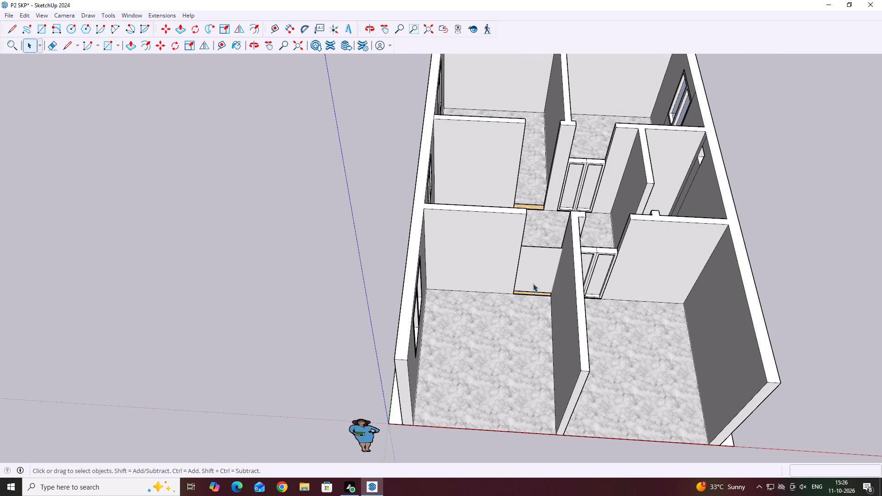
pyautogui.moveTo(525, 271); pyautogui.dragTo(523, 229, button='middle')
pyautogui.moveTo(542, 270); pyautogui.dragTo(520, 217, button='middle')
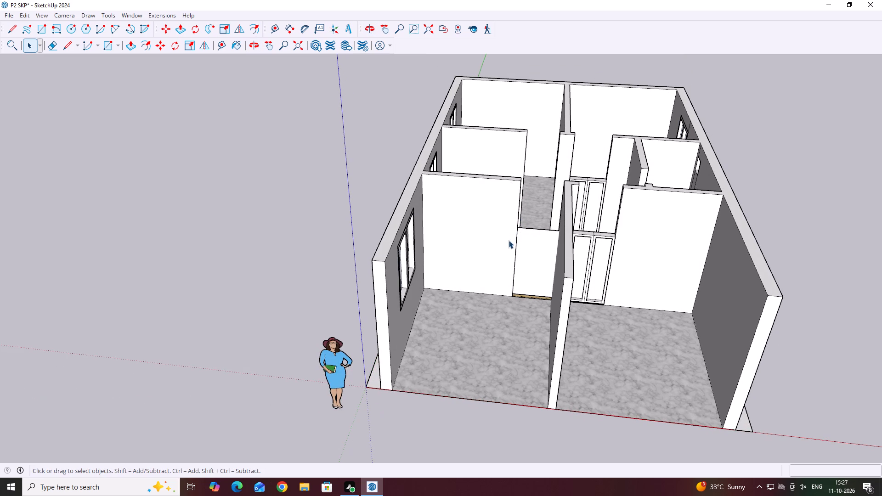
pyautogui.scroll(7, 538, 273)
pyautogui.moveTo(537, 313); pyautogui.dragTo(558, 309, button='middle')
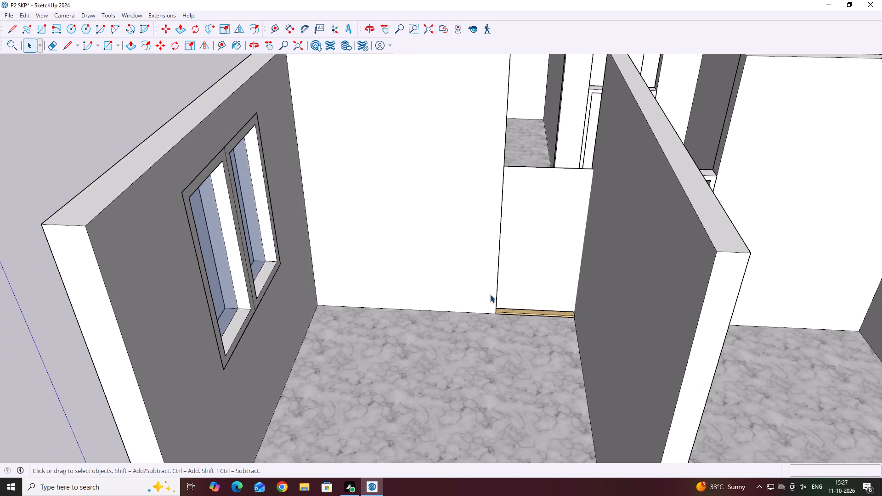
pyautogui.doubleClick(525, 276)
pyautogui.doubleClick(525, 275)
pyautogui.moveTo(550, 262); pyautogui.dragTo(532, 276, button='middle')
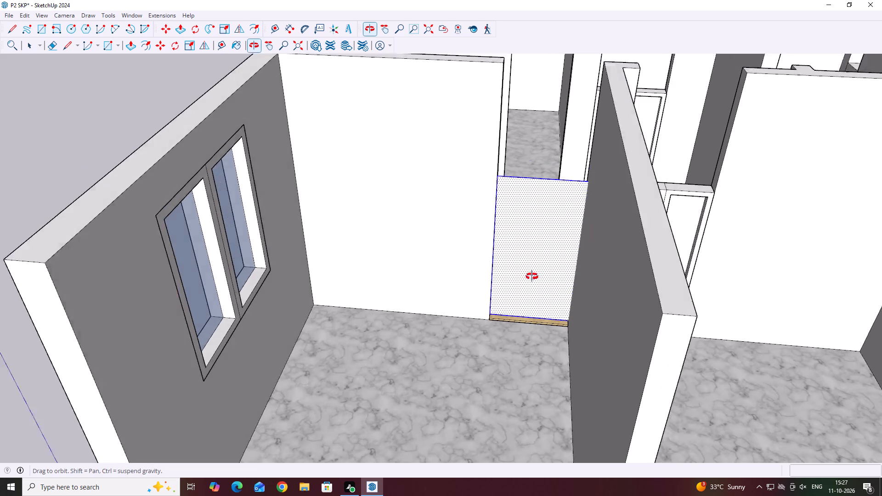
pyautogui.moveTo(532, 276); pyautogui.dragTo(560, 357, button='middle')
pyautogui.press('m')
pyautogui.click(545, 312)
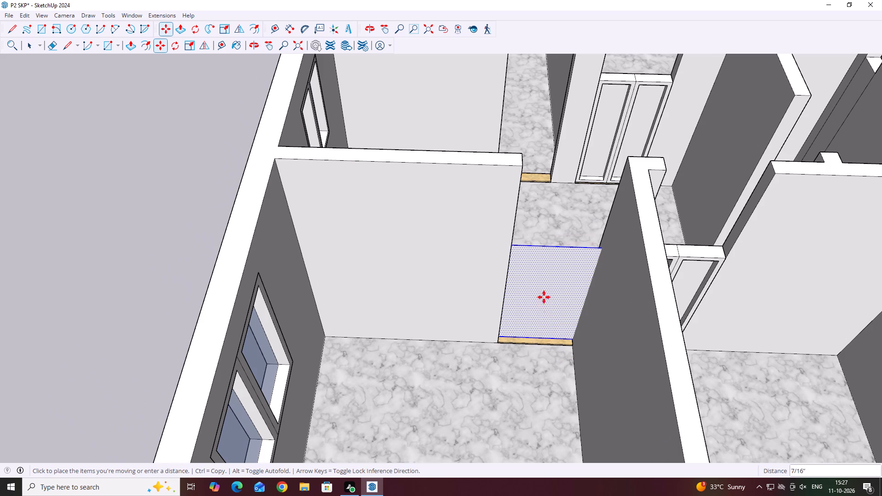
pyautogui.scroll(-4, 566, 283)
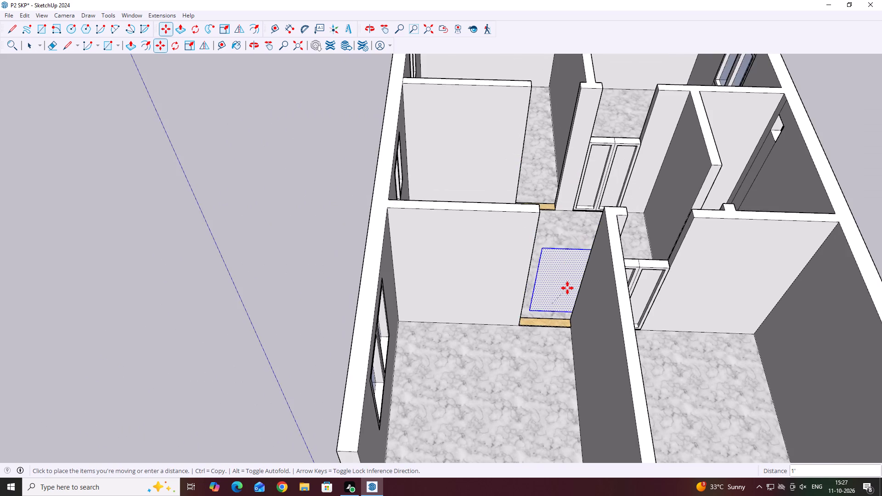
pyautogui.scroll(-3, 567, 288)
pyautogui.click(257, 260)
pyautogui.press('space')
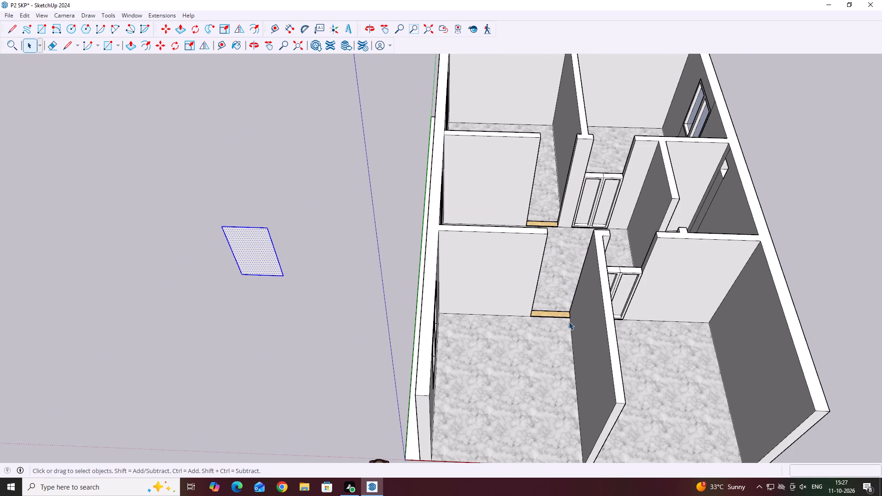
# Measure the doorway threshold's length along its front edge with the Dimension tool, without placing a dimension.
pyautogui.moveTo(523, 238); pyautogui.dragTo(450, 228, button='middle')
pyautogui.moveTo(526, 327); pyautogui.dragTo(540, 337, button='middle')
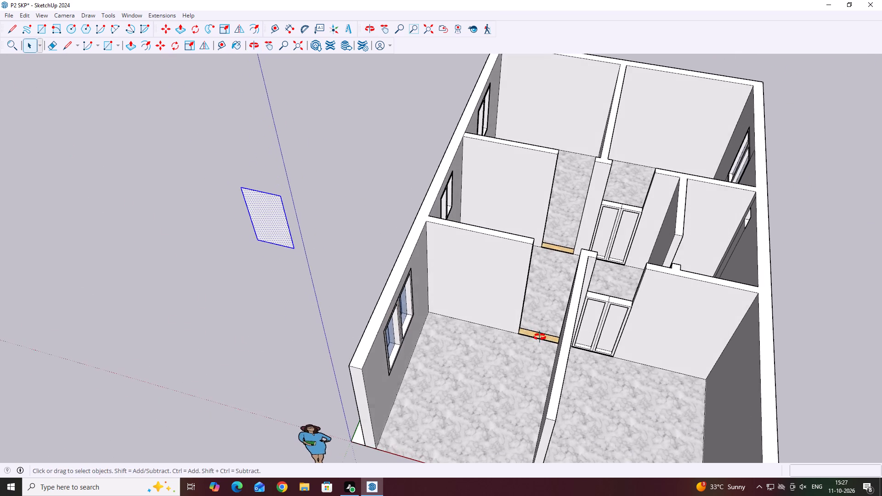
pyautogui.moveTo(540, 337); pyautogui.dragTo(563, 342, button='middle')
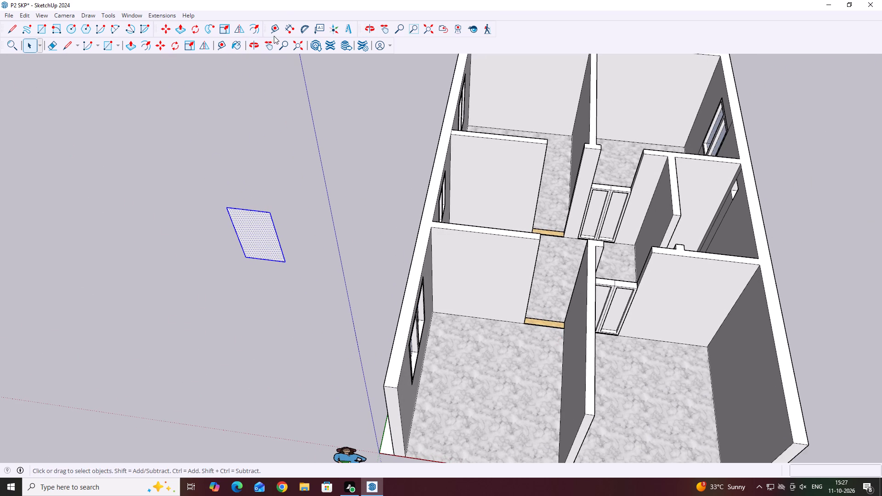
pyautogui.click(288, 29)
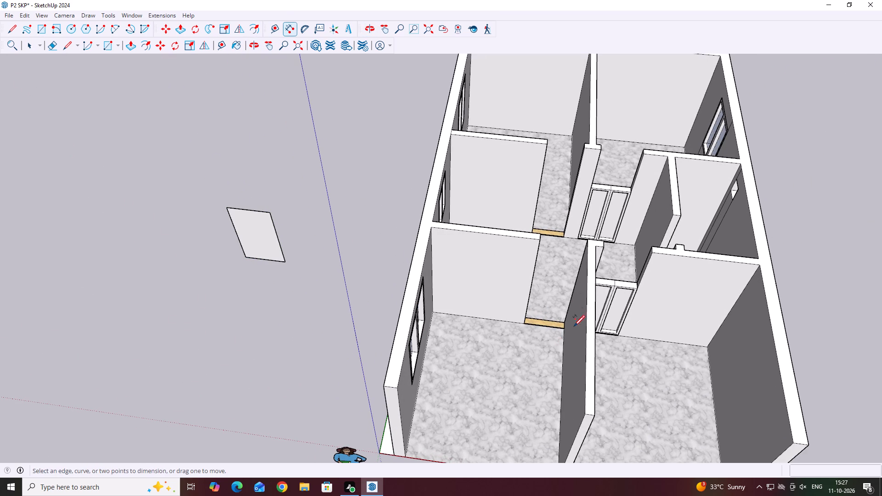
pyautogui.scroll(6, 556, 333)
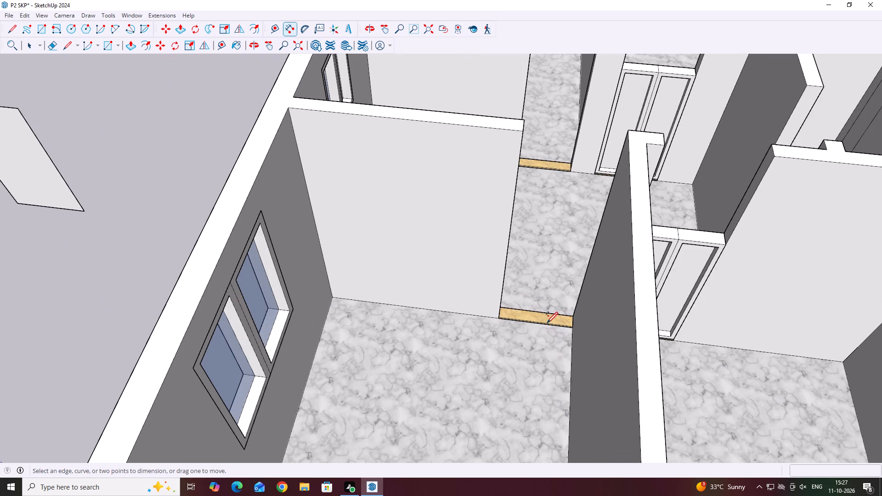
pyautogui.scroll(3, 546, 323)
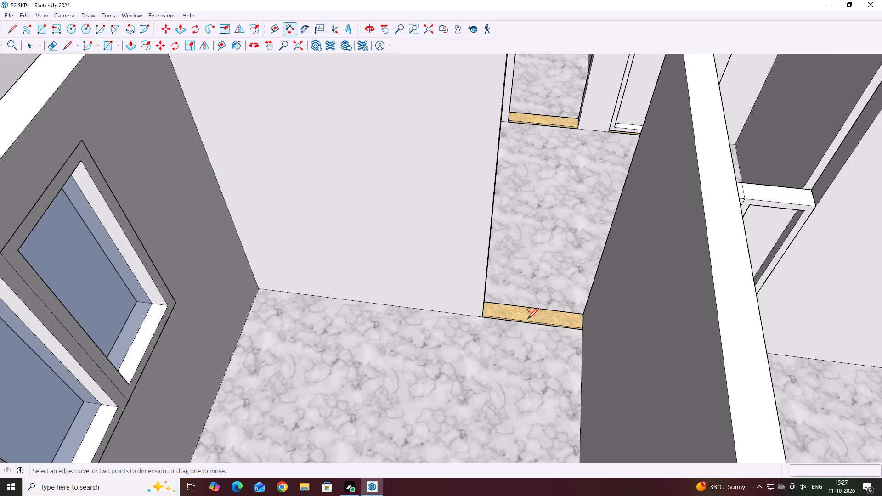
pyautogui.moveTo(511, 316); pyautogui.dragTo(498, 316, button='middle')
pyautogui.scroll(7, 475, 327)
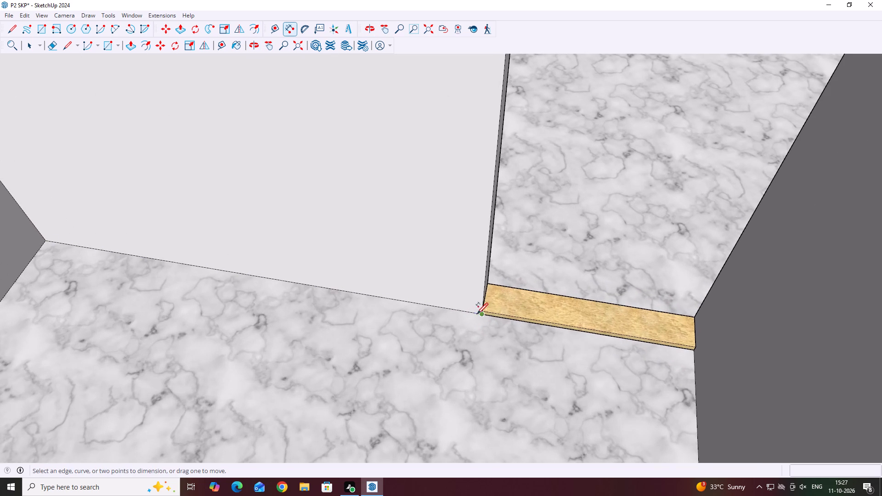
pyautogui.click(483, 310)
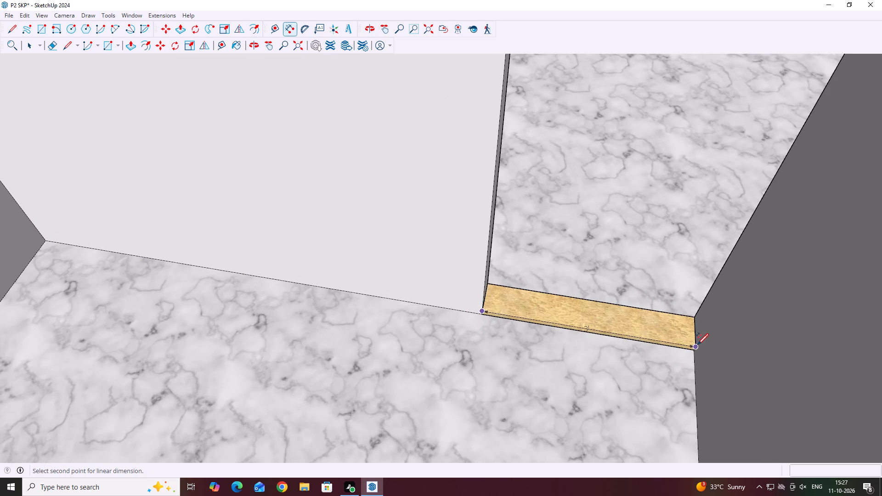
pyautogui.press('space')
# Examine the house model from several sides, including its doorways, existing door frames and the loose rectangle beside it.
pyautogui.scroll(-20, 496, 327)
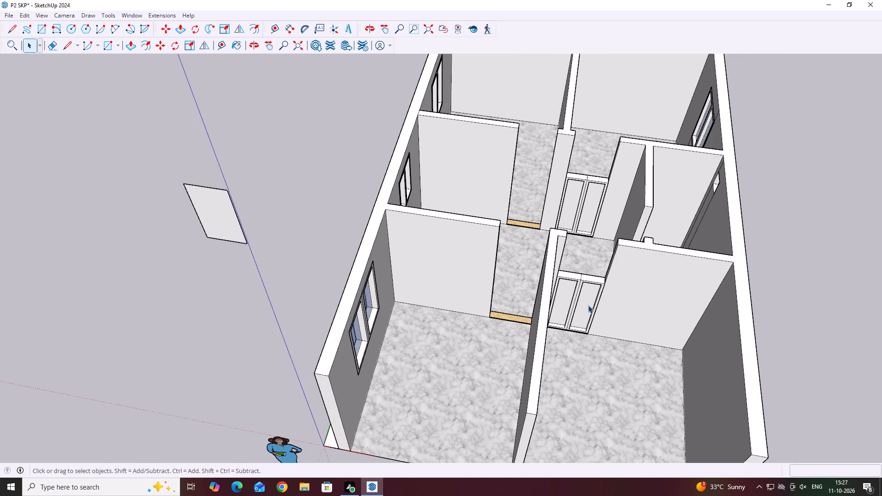
pyautogui.click(576, 300)
pyautogui.scroll(-1, 472, 311)
pyautogui.moveTo(474, 312); pyautogui.dragTo(536, 321, button='middle')
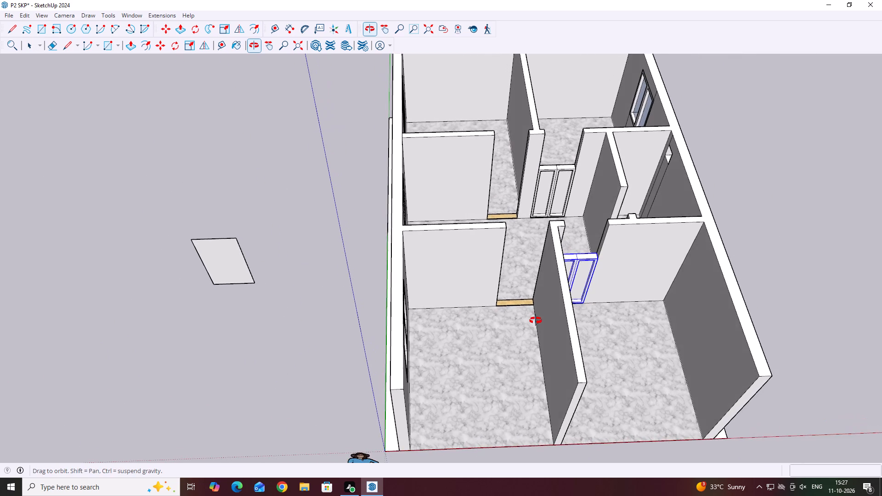
pyautogui.moveTo(536, 321); pyautogui.dragTo(366, 316, button='middle')
pyautogui.scroll(-4, 515, 347)
pyautogui.scroll(-5, 621, 326)
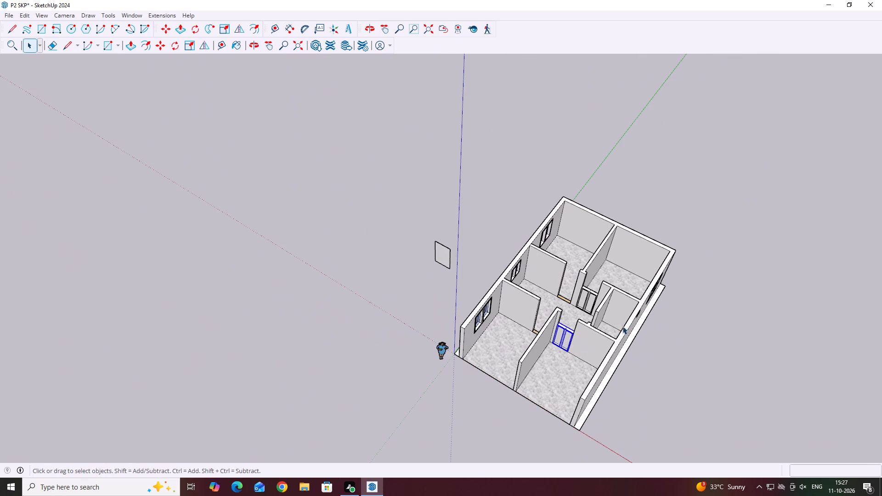
pyautogui.click(676, 382)
pyautogui.moveTo(478, 358); pyautogui.dragTo(441, 417, button='middle')
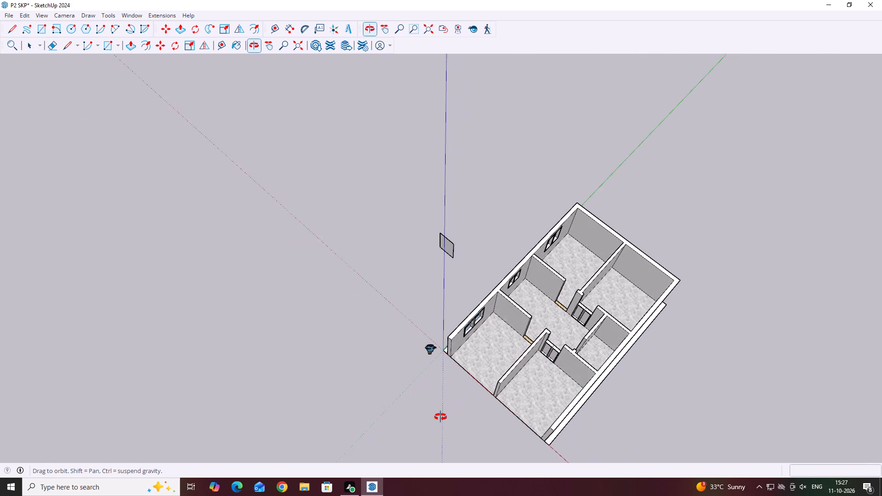
pyautogui.moveTo(441, 417); pyautogui.dragTo(397, 420, button='middle')
pyautogui.moveTo(491, 346); pyautogui.dragTo(449, 326, button='middle')
pyautogui.moveTo(544, 353); pyautogui.dragTo(443, 317, button='middle')
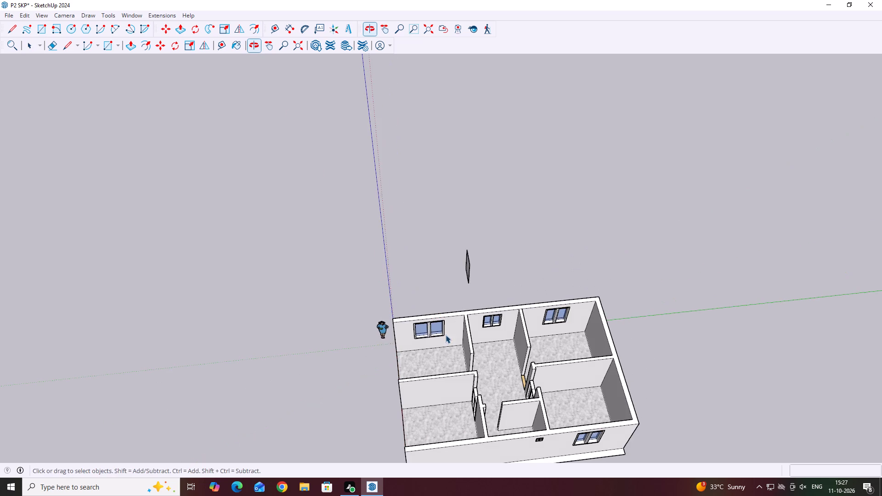
pyautogui.moveTo(483, 366); pyautogui.dragTo(442, 374, button='middle')
pyautogui.scroll(2, 458, 378)
pyautogui.moveTo(460, 370); pyautogui.dragTo(543, 294, button='middle')
pyautogui.scroll(-6, 532, 268)
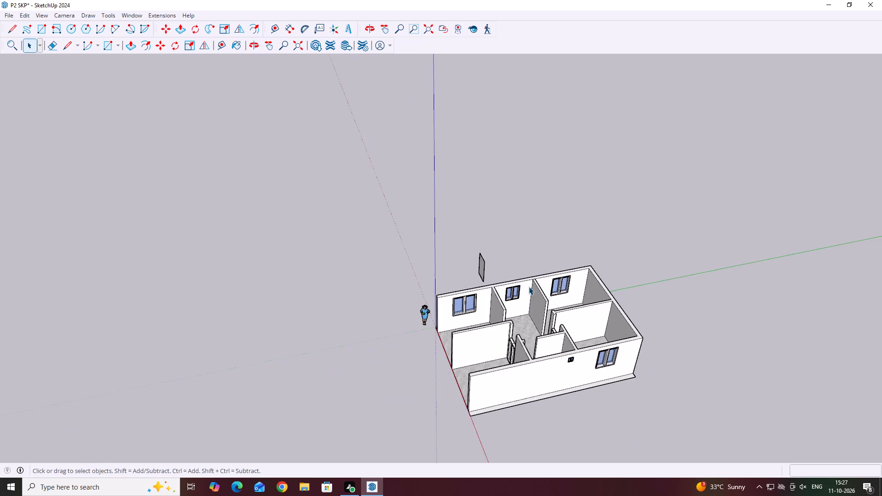
pyautogui.moveTo(499, 381); pyautogui.dragTo(575, 388, button='middle')
pyautogui.moveTo(408, 349); pyautogui.dragTo(573, 332, button='middle')
pyautogui.moveTo(381, 277); pyautogui.dragTo(438, 326, button='middle')
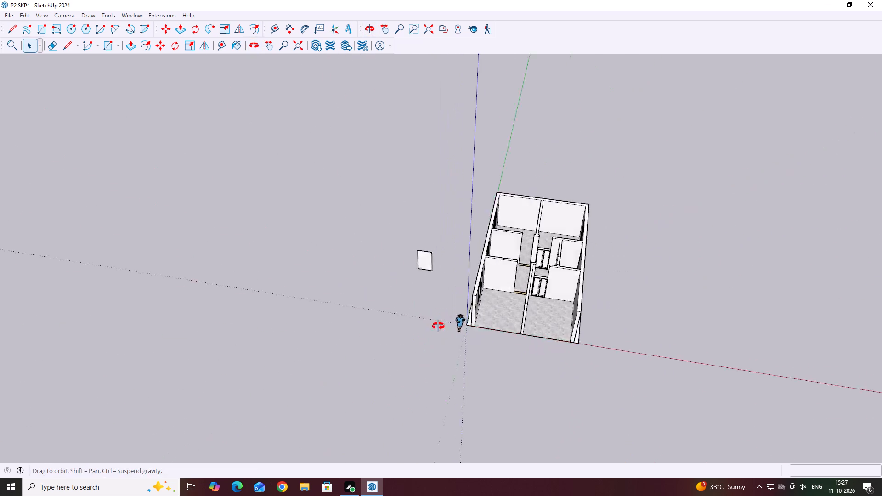
pyautogui.moveTo(438, 326); pyautogui.dragTo(521, 344, button='middle')
# Copy the front room's two-panel door frame 4' 4 1/2" along the red axis to the neighbouring khaki-threshold doorway.
pyautogui.scroll(14, 549, 240)
pyautogui.middleClick(537, 256)
pyautogui.click(532, 263)
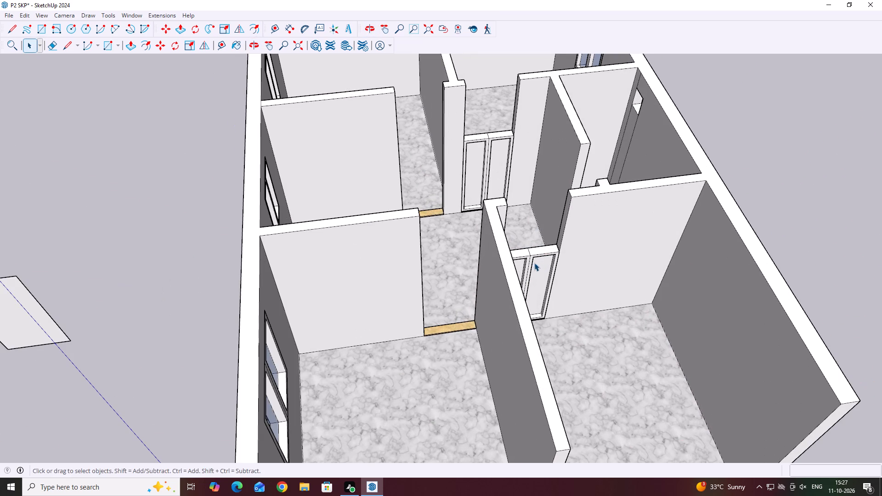
pyautogui.moveTo(554, 277); pyautogui.dragTo(559, 277, button='middle')
pyautogui.press('m')
pyautogui.scroll(3, 496, 276)
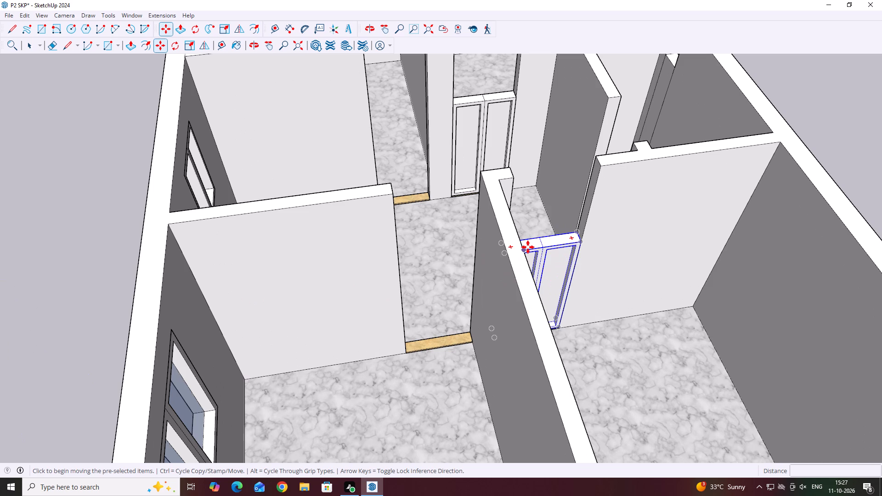
pyautogui.click(528, 247)
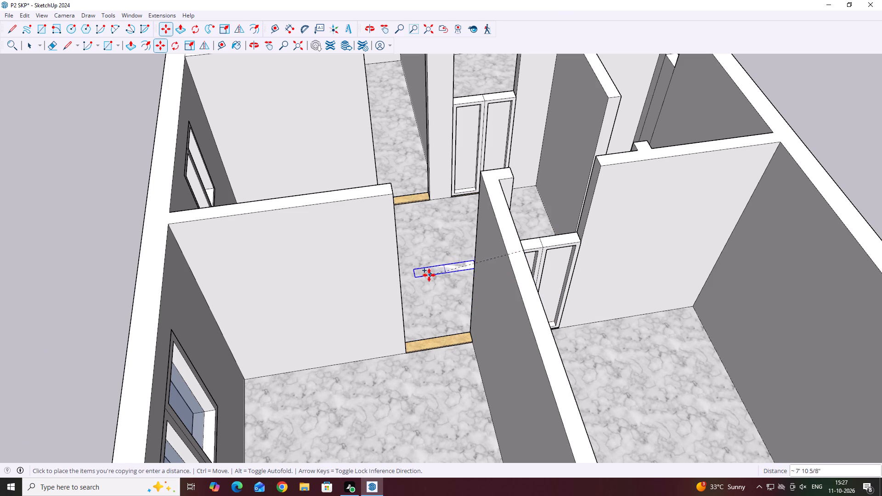
pyautogui.click(410, 271)
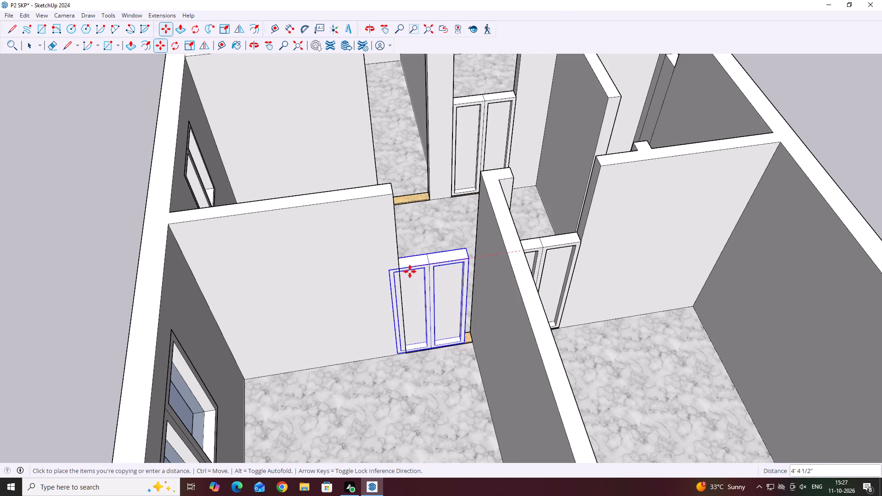
# Move the copied door frame 4 1/2" sideways so its bottom corner meets the khaki threshold's end at the dividing wall.
pyautogui.scroll(5, 498, 249)
pyautogui.moveTo(462, 377); pyautogui.dragTo(420, 327, button='middle')
pyautogui.scroll(8, 444, 373)
pyautogui.moveTo(426, 385); pyautogui.dragTo(420, 368, button='middle')
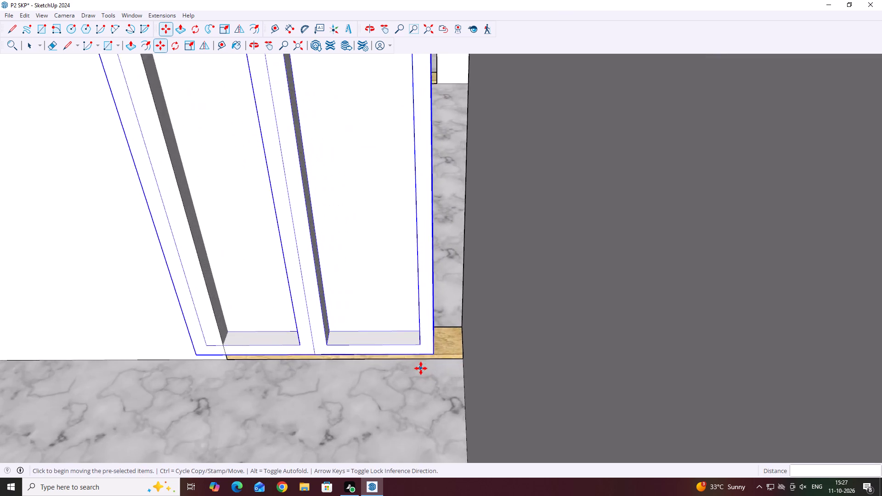
pyautogui.scroll(6, 421, 368)
pyautogui.middleClick(429, 348)
pyautogui.click(440, 351)
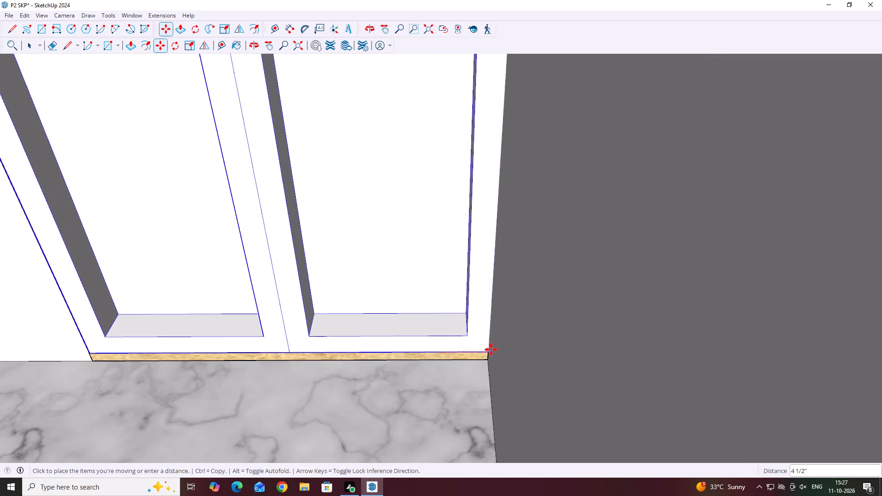
pyautogui.click(492, 349)
pyautogui.scroll(-13, 466, 331)
pyautogui.press('space')
pyautogui.click(399, 372)
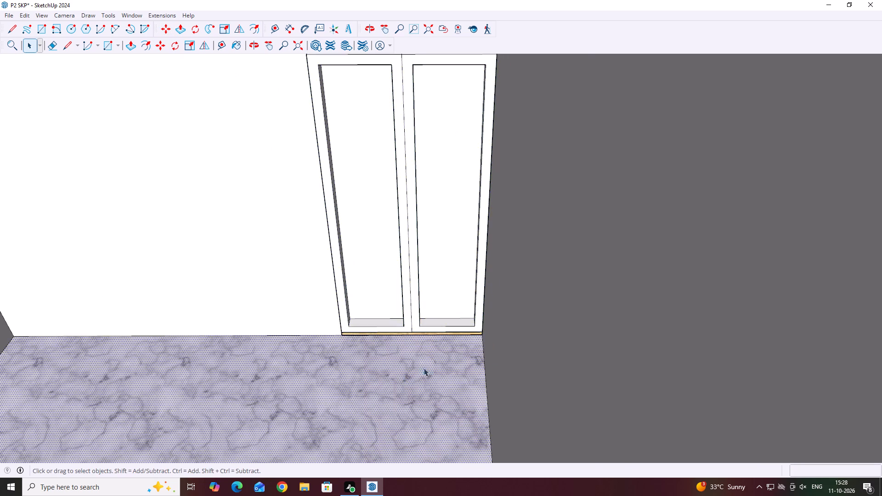
# Examine the whole house from above and both sides, checking the door frames, remaining doorway and windows.
pyautogui.scroll(-7, 430, 344)
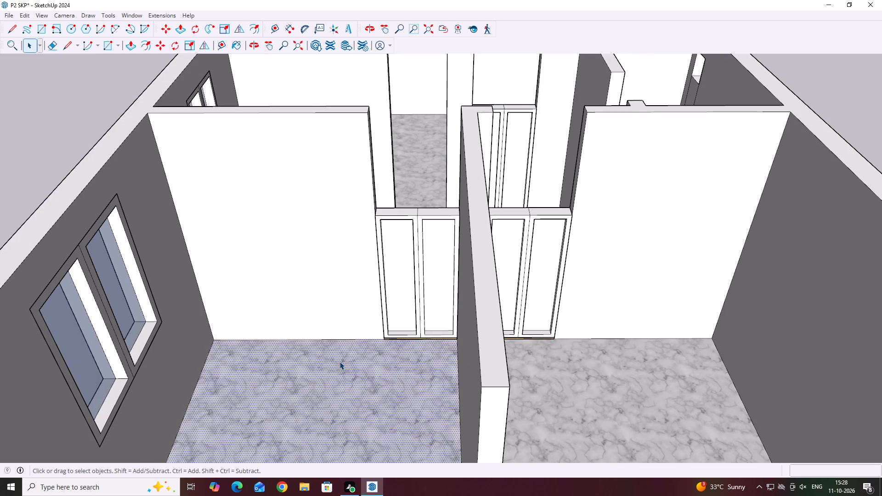
pyautogui.scroll(-11, 280, 339)
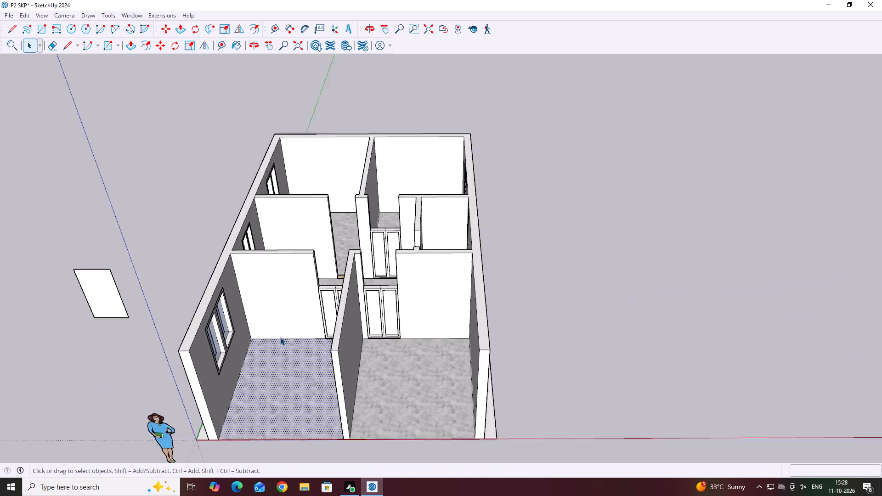
pyautogui.moveTo(501, 342); pyautogui.dragTo(500, 374, button='middle')
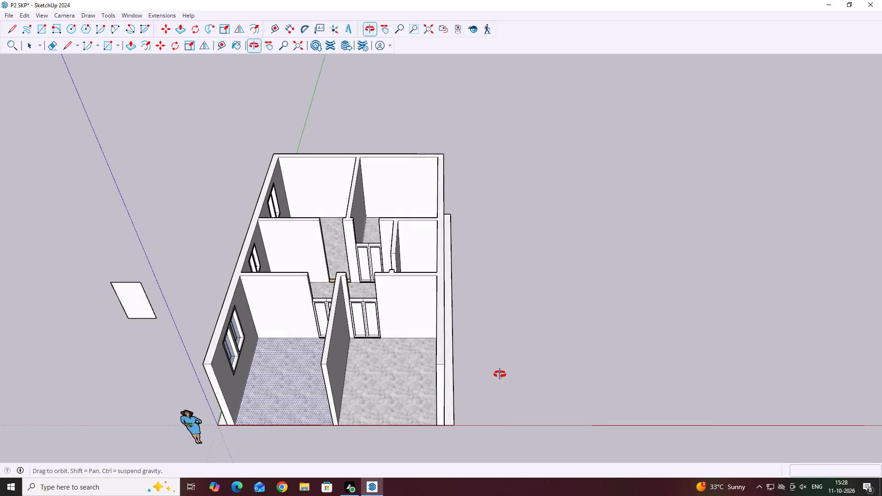
pyautogui.moveTo(500, 374); pyautogui.dragTo(502, 384, button='middle')
pyautogui.moveTo(294, 355); pyautogui.dragTo(388, 354, button='middle')
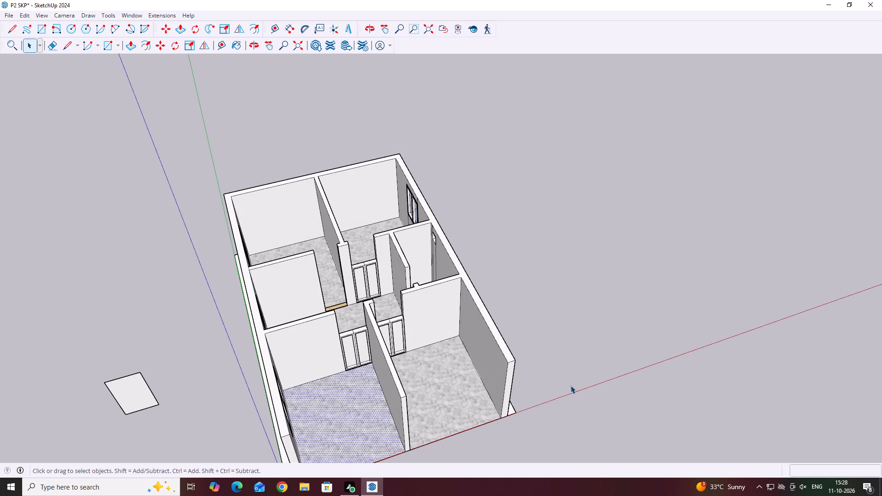
pyautogui.moveTo(358, 338); pyautogui.dragTo(441, 340, button='middle')
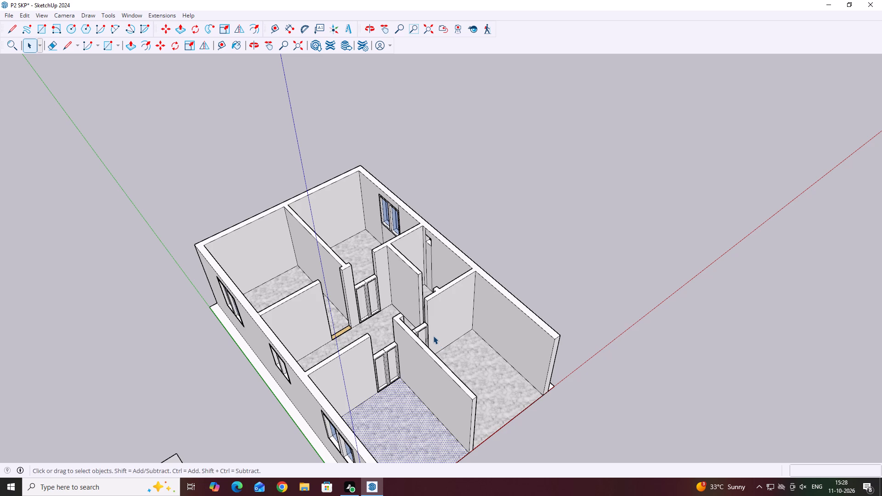
pyautogui.moveTo(390, 304); pyautogui.dragTo(294, 274, button='middle')
pyautogui.moveTo(432, 265); pyautogui.dragTo(439, 273, button='middle')
pyautogui.moveTo(434, 254); pyautogui.dragTo(456, 295, button='middle')
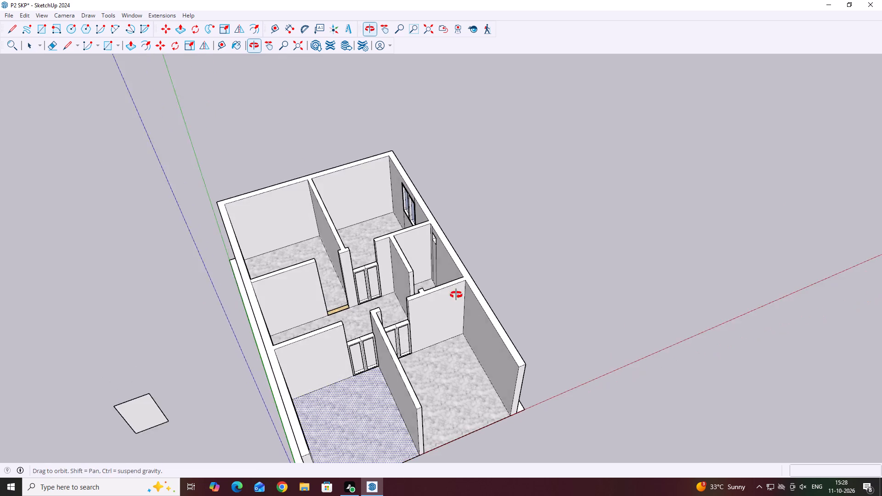
pyautogui.moveTo(456, 295); pyautogui.dragTo(514, 358, button='middle')
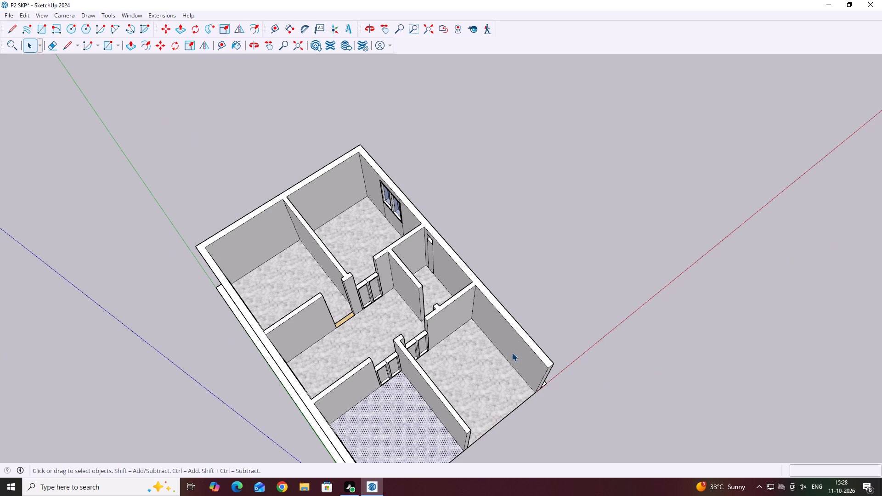
# Delete the three stray vertical edges above and below the small window on the small room's inner wall.
pyautogui.scroll(7, 445, 273)
pyautogui.moveTo(435, 252); pyautogui.dragTo(476, 261, button='middle')
pyautogui.scroll(2, 436, 247)
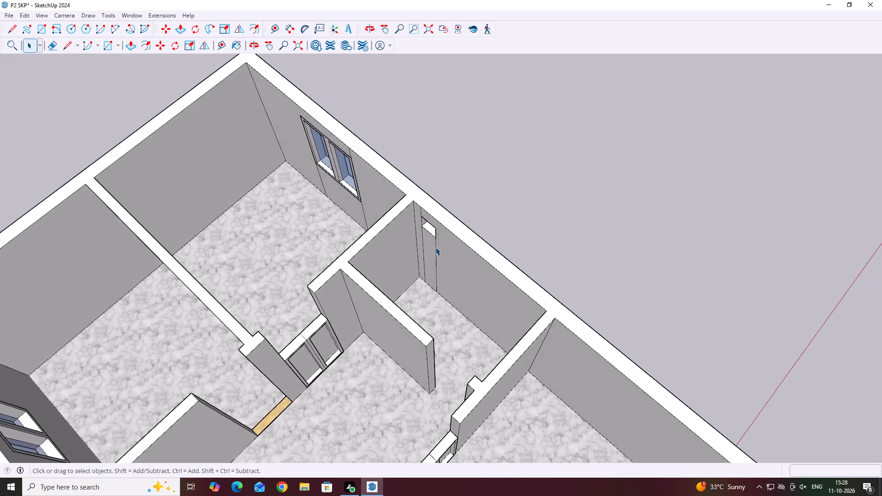
pyautogui.scroll(1, 435, 247)
pyautogui.moveTo(437, 246); pyautogui.dragTo(471, 236, button='middle')
pyautogui.scroll(4, 437, 237)
pyautogui.moveTo(436, 237); pyautogui.dragTo(484, 186, button='middle')
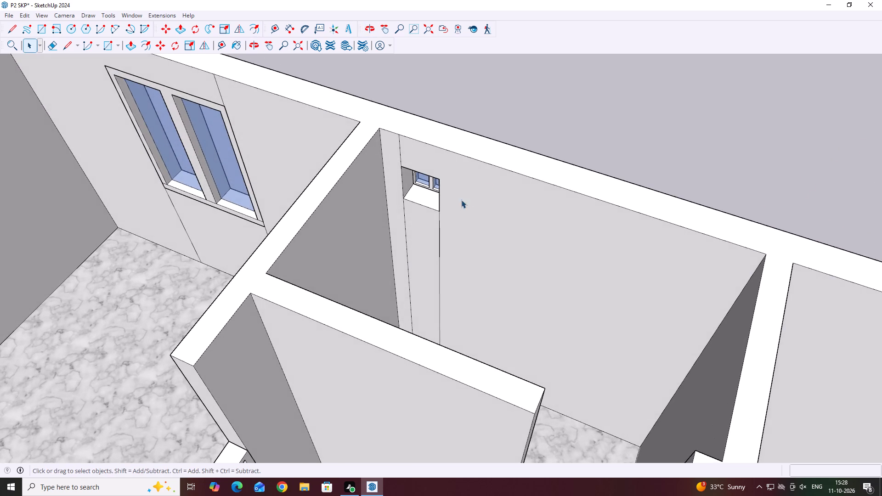
pyautogui.scroll(3, 456, 212)
pyautogui.click(435, 229)
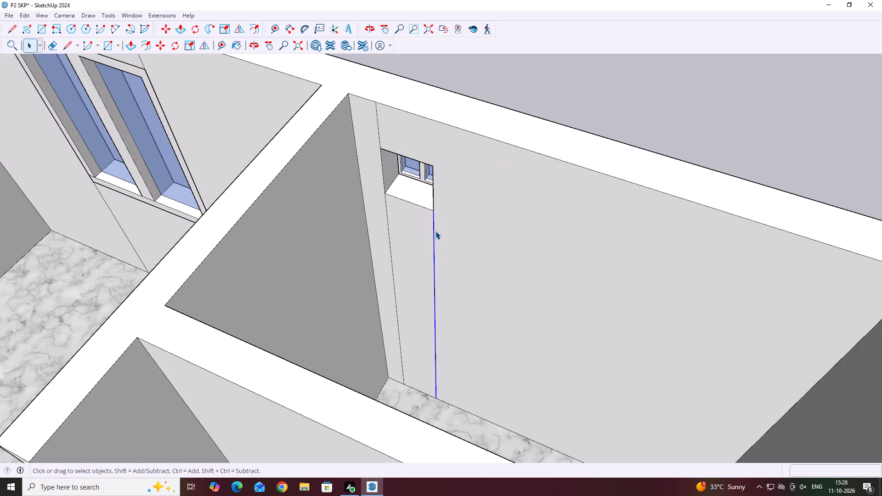
pyautogui.press('Delete')
pyautogui.click(388, 217)
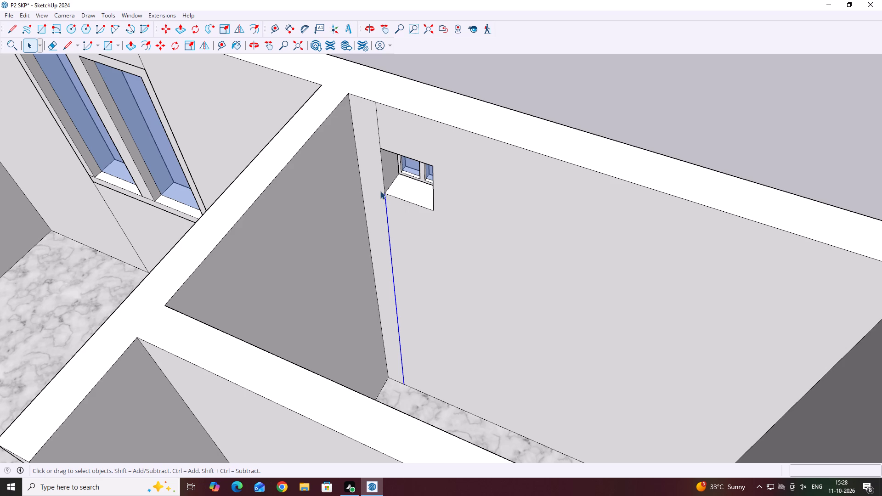
pyautogui.press('Delete')
pyautogui.click(378, 127)
pyautogui.press('Delete')
pyautogui.scroll(-4, 396, 175)
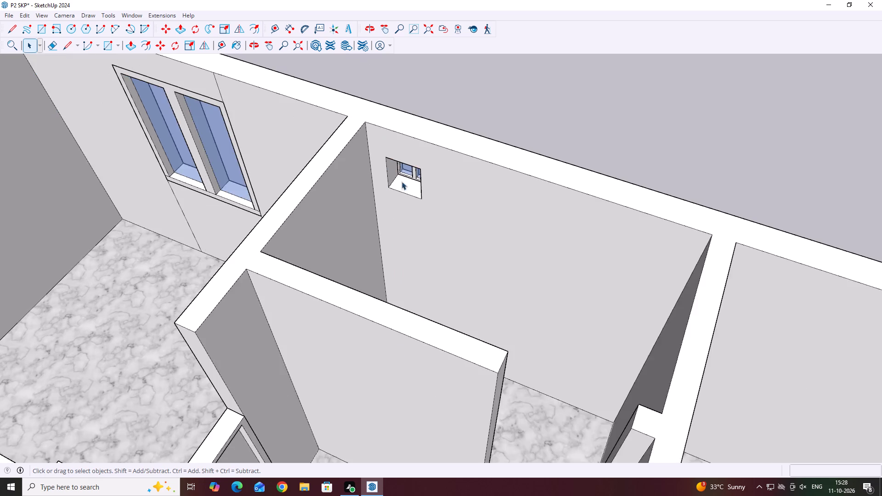
# Push/Pull the small window's frame face about 6 13/16" inward, flush with the room's inner wall face.
pyautogui.scroll(-8, 401, 181)
pyautogui.moveTo(581, 178); pyautogui.dragTo(554, 151, button='middle')
pyautogui.moveTo(402, 238); pyautogui.dragTo(509, 244, button='middle')
pyautogui.scroll(3, 478, 178)
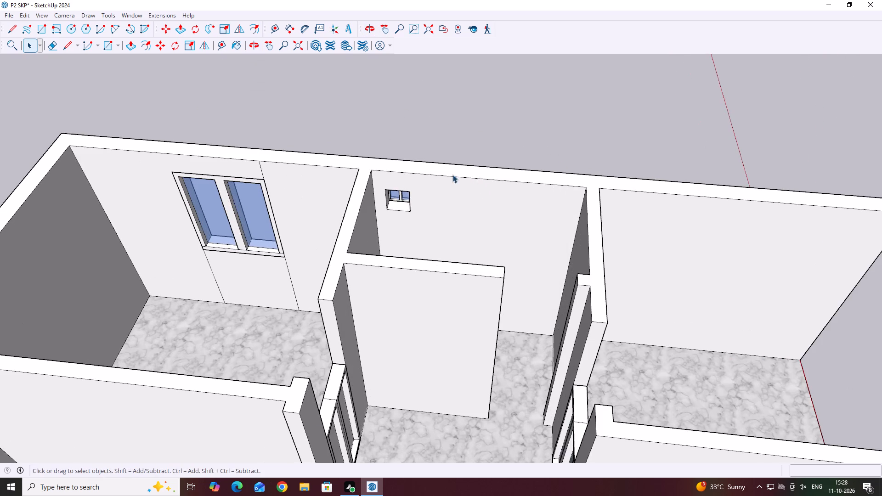
pyautogui.moveTo(401, 205); pyautogui.dragTo(472, 203, button='middle')
pyautogui.scroll(13, 374, 213)
pyautogui.tripleClick(405, 209)
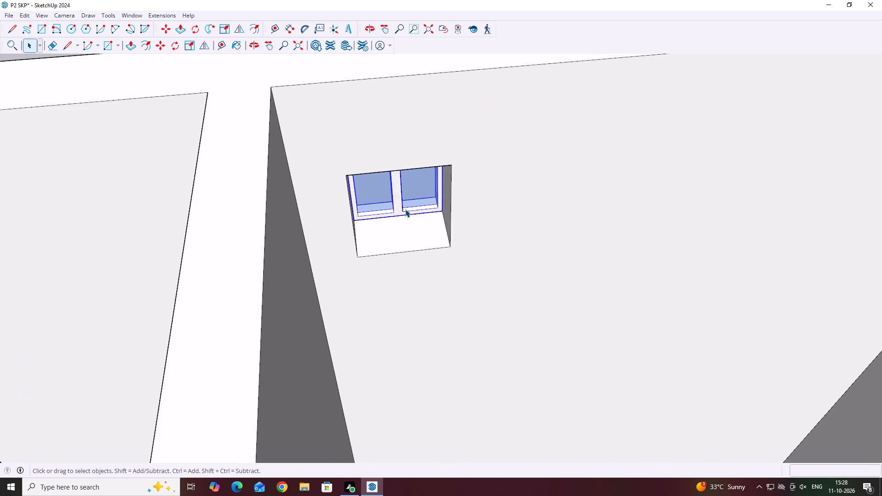
pyautogui.scroll(3, 403, 212)
pyautogui.moveTo(403, 212); pyautogui.dragTo(413, 215, button='middle')
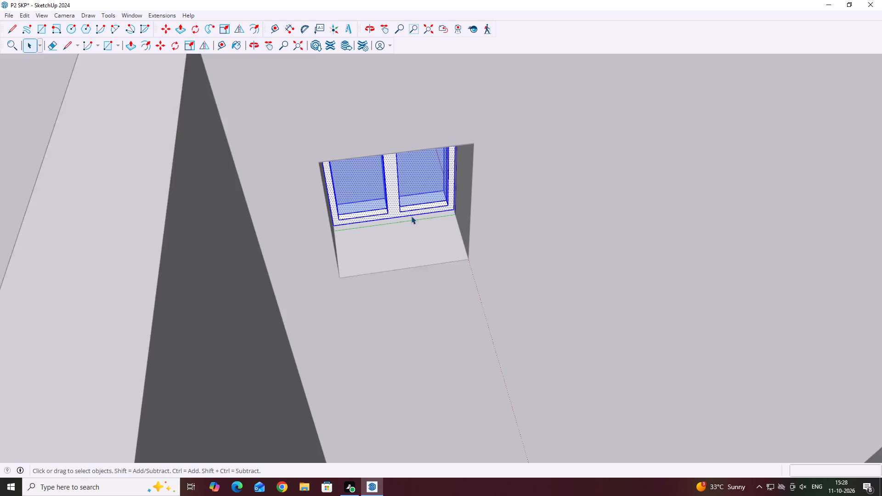
pyautogui.scroll(2, 411, 216)
pyautogui.moveTo(442, 215); pyautogui.dragTo(426, 214, button='middle')
pyautogui.click(427, 212)
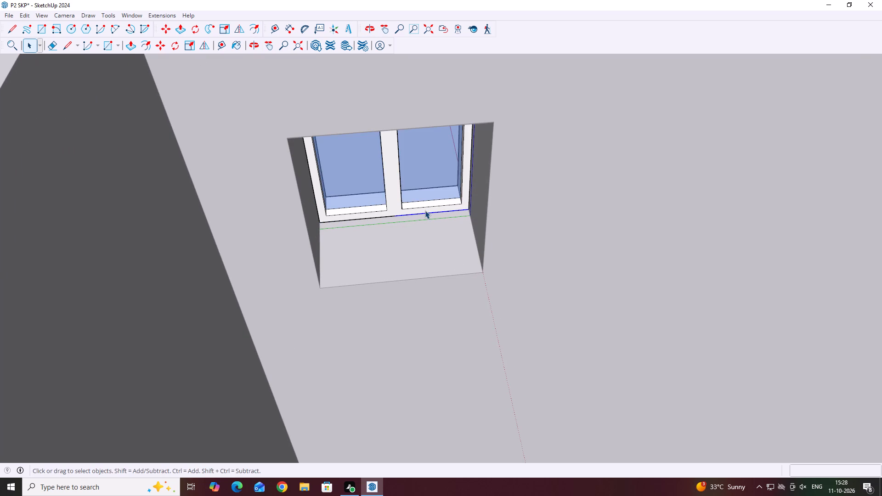
pyautogui.scroll(2, 425, 210)
pyautogui.tripleClick(425, 209)
pyautogui.click(425, 209)
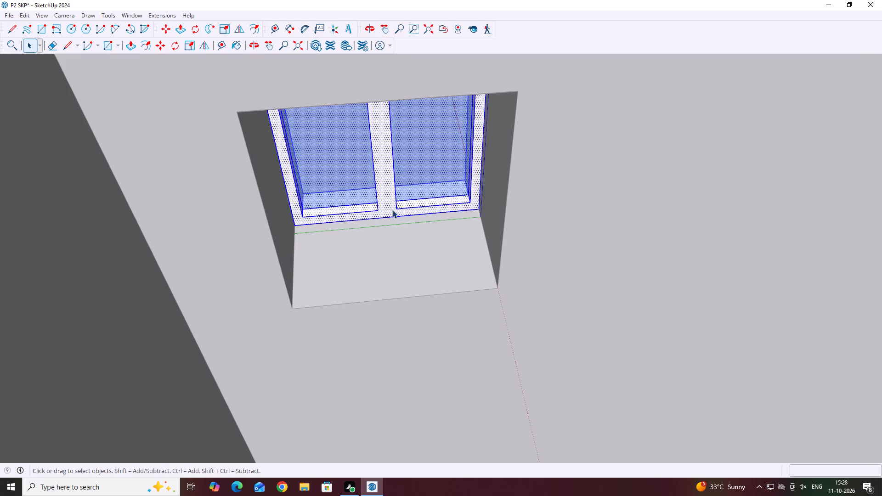
pyautogui.click(381, 210)
pyautogui.press('p')
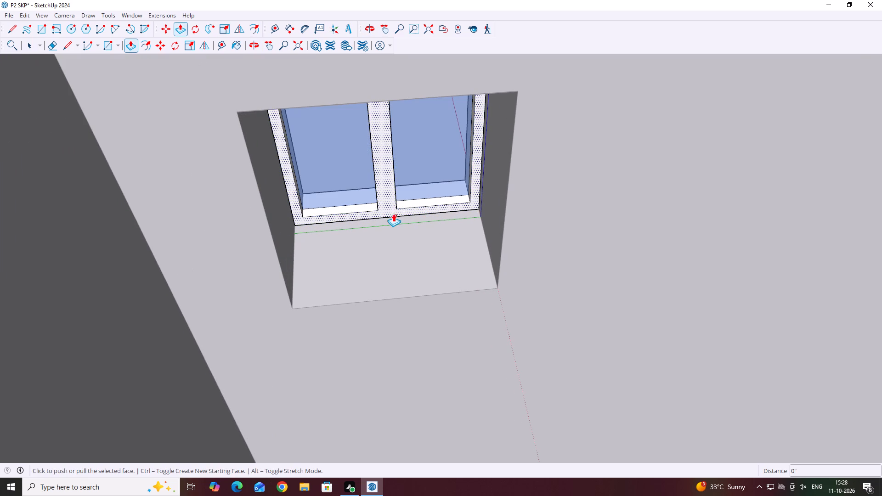
pyautogui.click(392, 208)
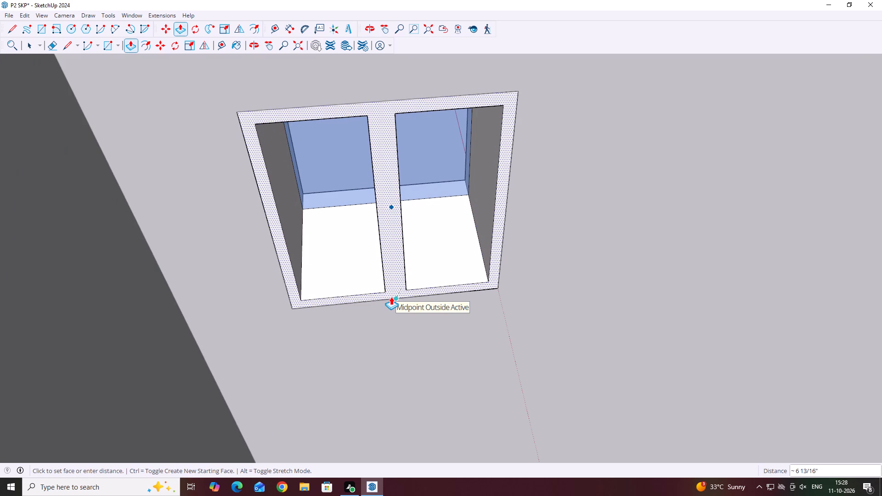
pyautogui.click(391, 297)
# Move the inner face of the small window's right glass pane about 3" toward the room, thickening the pane.
pyautogui.press('space')
pyautogui.click(425, 162)
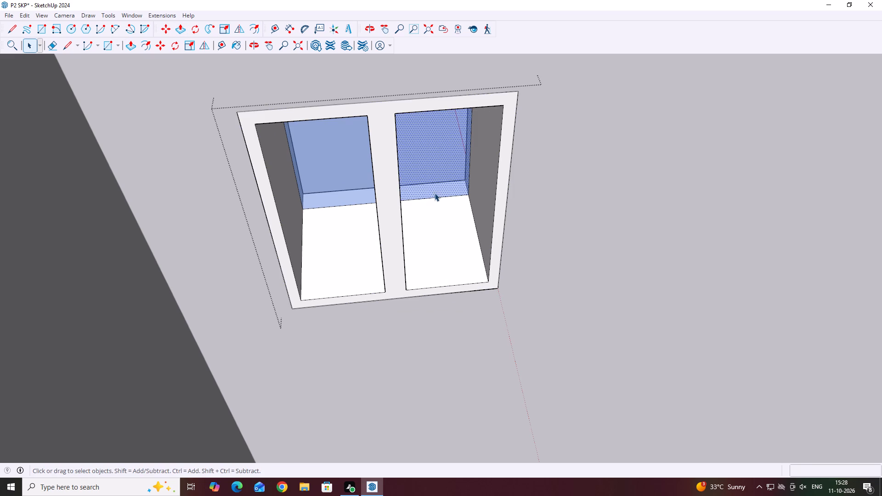
pyautogui.press('m')
pyautogui.click(469, 193)
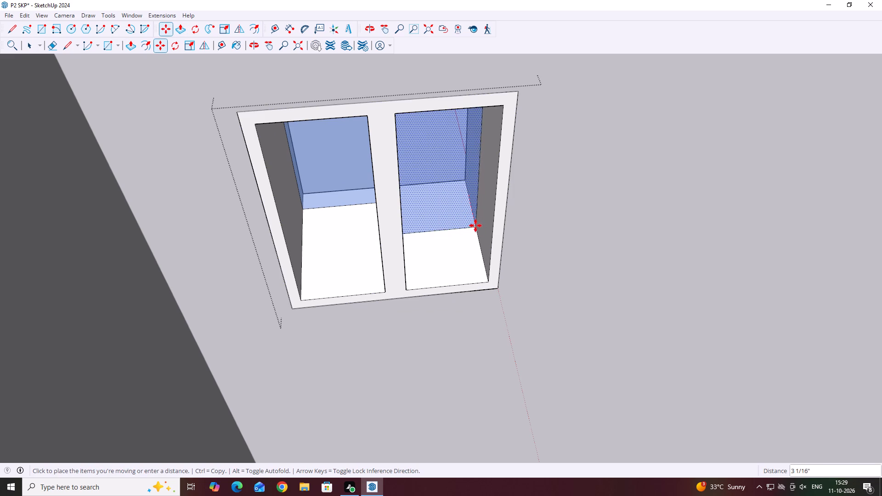
pyautogui.click(475, 224)
# Move the inner face of the small window's left glass pane toward the room to match the right pane, and leave the window group.
pyautogui.press('space')
pyautogui.click(362, 199)
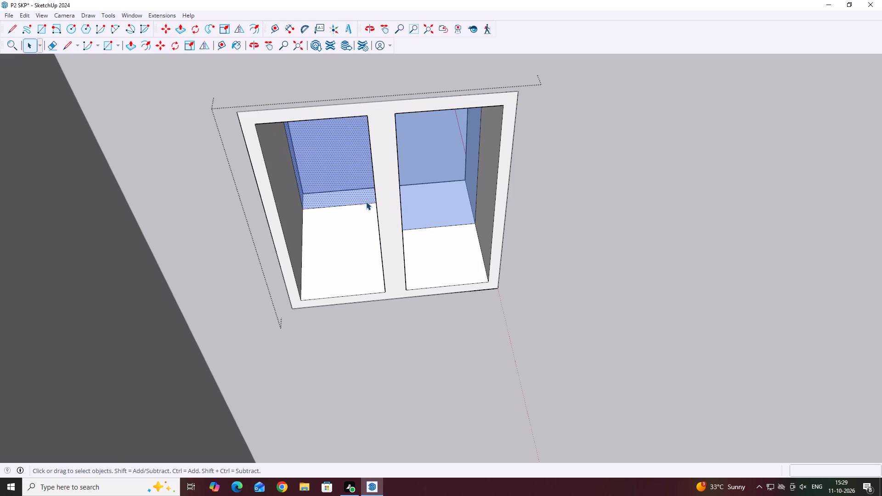
pyautogui.moveTo(381, 205); pyautogui.dragTo(407, 203, button='middle')
pyautogui.press('m')
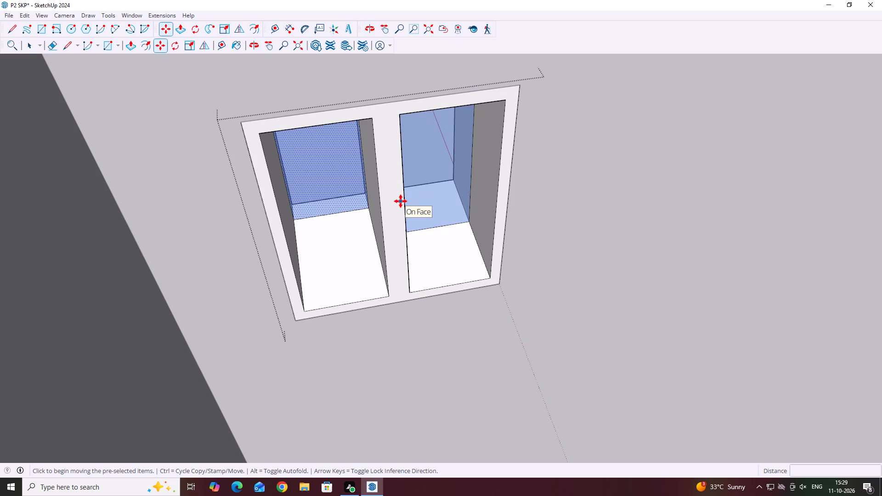
pyautogui.moveTo(352, 208); pyautogui.dragTo(394, 216, button='middle')
pyautogui.click(356, 214)
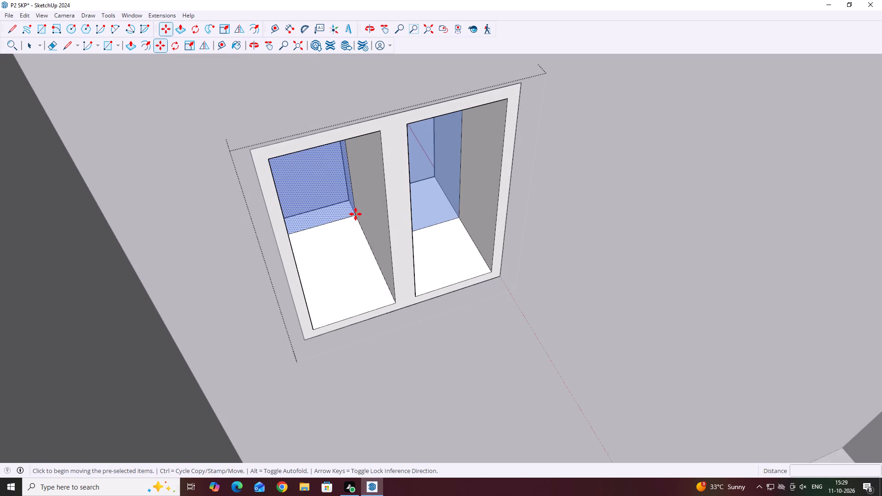
pyautogui.click(367, 245)
pyautogui.press('space')
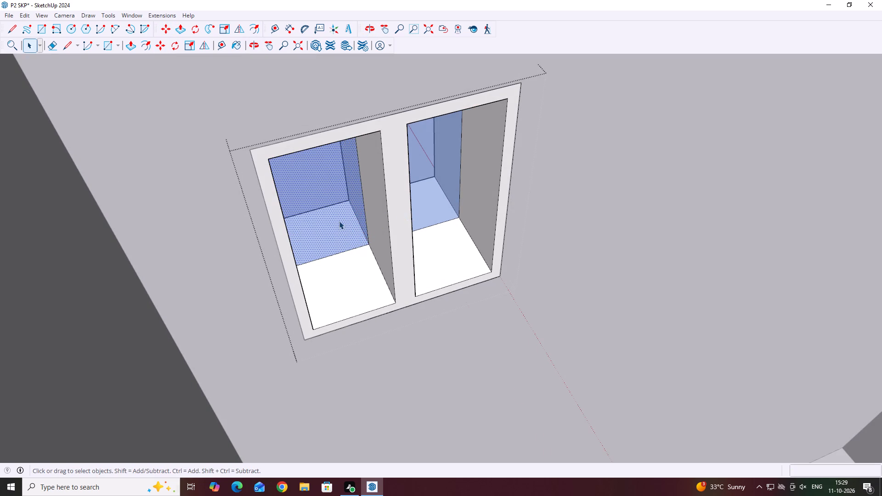
pyautogui.scroll(-19, 339, 221)
pyautogui.click(372, 79)
# Examine the whole house from outside and above, checking the windows, door frames and remaining khaki threshold.
pyautogui.moveTo(48, 254); pyautogui.dragTo(474, 228, button='middle')
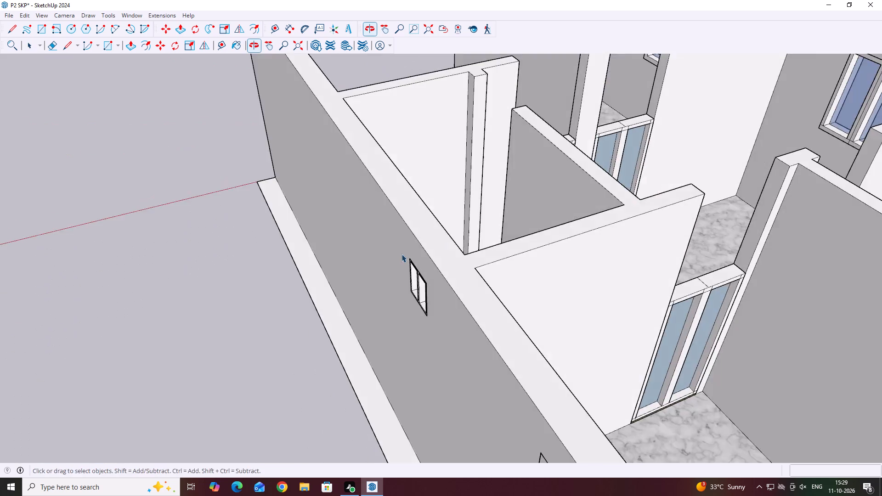
pyautogui.moveTo(343, 338); pyautogui.dragTo(564, 331, button='middle')
pyautogui.scroll(-1, 564, 331)
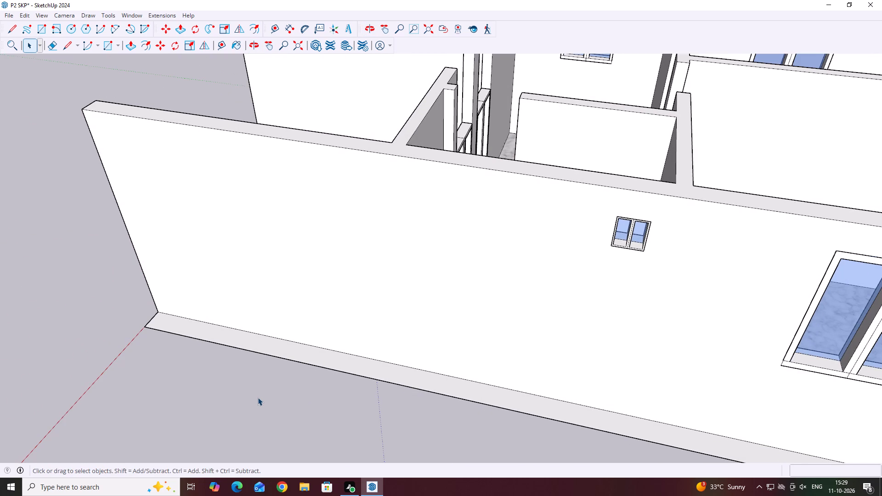
pyautogui.scroll(-5, 203, 394)
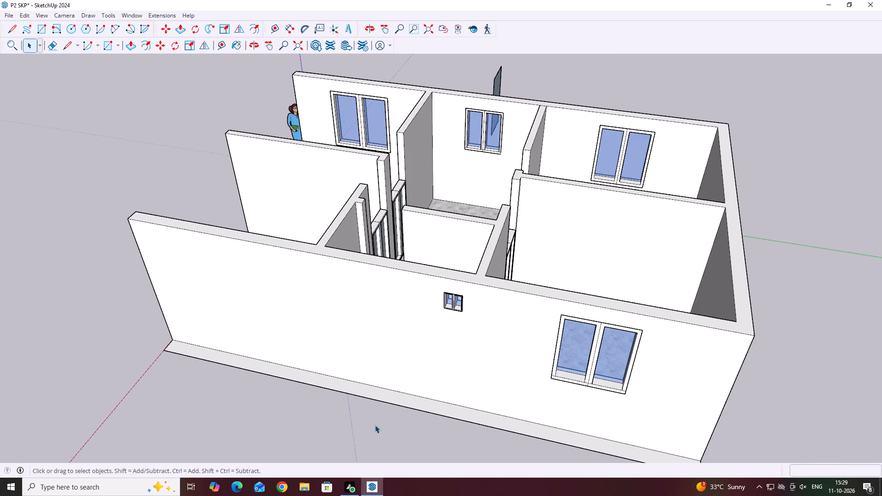
pyautogui.moveTo(373, 427); pyautogui.dragTo(365, 430, button='middle')
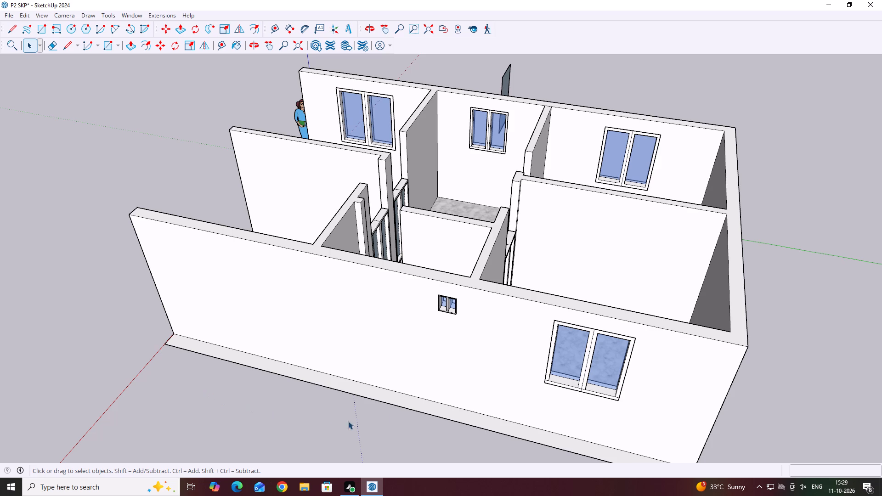
pyautogui.moveTo(444, 271); pyautogui.dragTo(149, 211, button='middle')
pyautogui.moveTo(449, 262); pyautogui.dragTo(406, 360, button='middle')
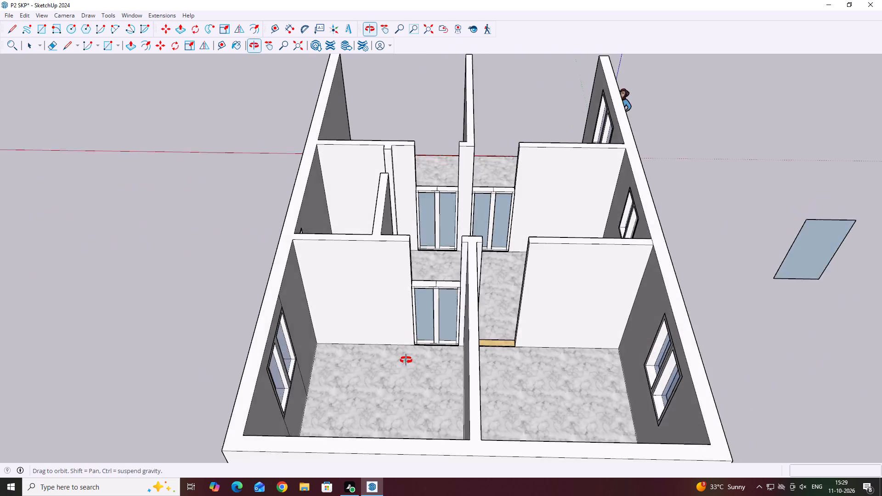
pyautogui.moveTo(406, 360); pyautogui.dragTo(192, 309, button='middle')
pyautogui.moveTo(585, 307); pyautogui.dragTo(278, 283, button='middle')
pyautogui.moveTo(548, 286); pyautogui.dragTo(319, 293, button='middle')
pyautogui.moveTo(545, 252); pyautogui.dragTo(475, 293, button='middle')
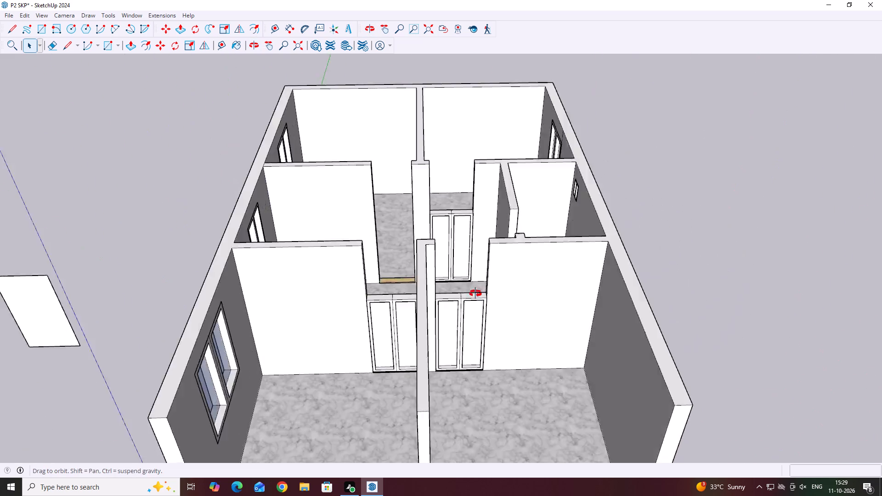
pyautogui.moveTo(475, 293); pyautogui.dragTo(377, 334, button='middle')
pyautogui.moveTo(531, 276); pyautogui.dragTo(254, 324, button='middle')
pyautogui.moveTo(565, 291); pyautogui.dragTo(256, 230, button='middle')
pyautogui.moveTo(492, 326); pyautogui.dragTo(405, 288, button='middle')
pyautogui.scroll(4, 451, 261)
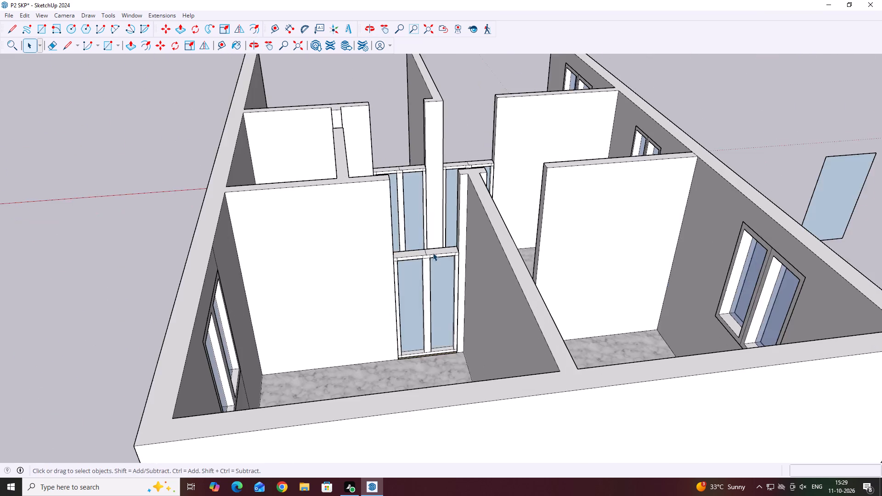
pyautogui.scroll(2, 433, 253)
pyautogui.moveTo(432, 282); pyautogui.dragTo(419, 236, button='middle')
pyautogui.moveTo(454, 250); pyautogui.dragTo(454, 279, button='middle')
# Inspect the door frame beside the uncovered khaki threshold from both sides of its doorway.
pyautogui.click(449, 275)
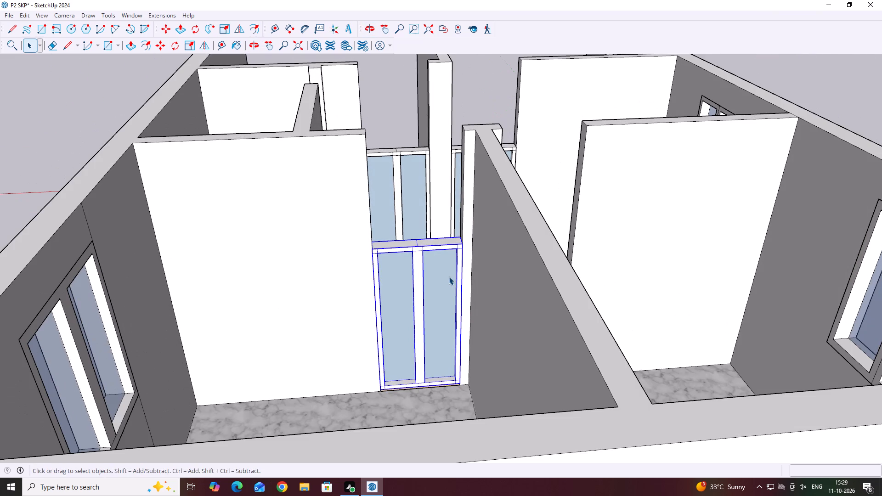
pyautogui.moveTo(449, 278); pyautogui.dragTo(446, 340, button='middle')
pyautogui.scroll(2, 426, 332)
pyautogui.moveTo(435, 328); pyautogui.dragTo(534, 378, button='middle')
pyautogui.moveTo(390, 324); pyautogui.dragTo(624, 384, button='middle')
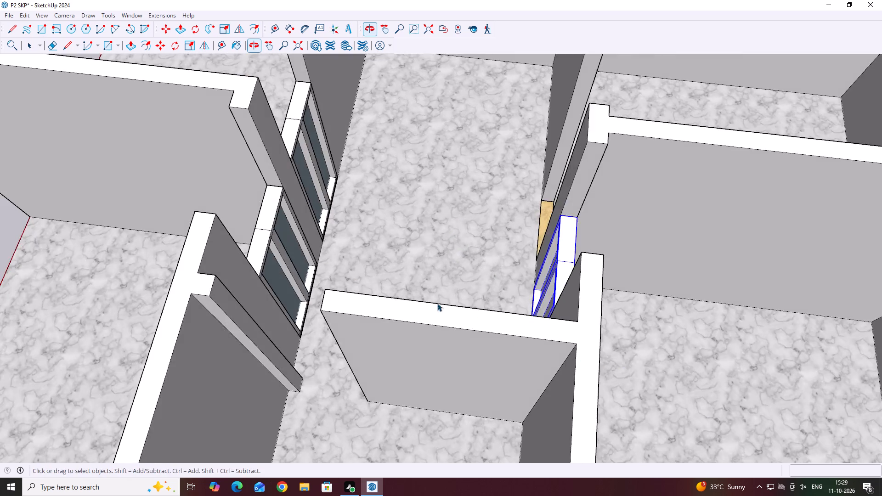
pyautogui.moveTo(437, 303); pyautogui.dragTo(686, 254, button='middle')
pyautogui.moveTo(458, 207); pyautogui.dragTo(615, 226, button='middle')
pyautogui.scroll(4, 464, 170)
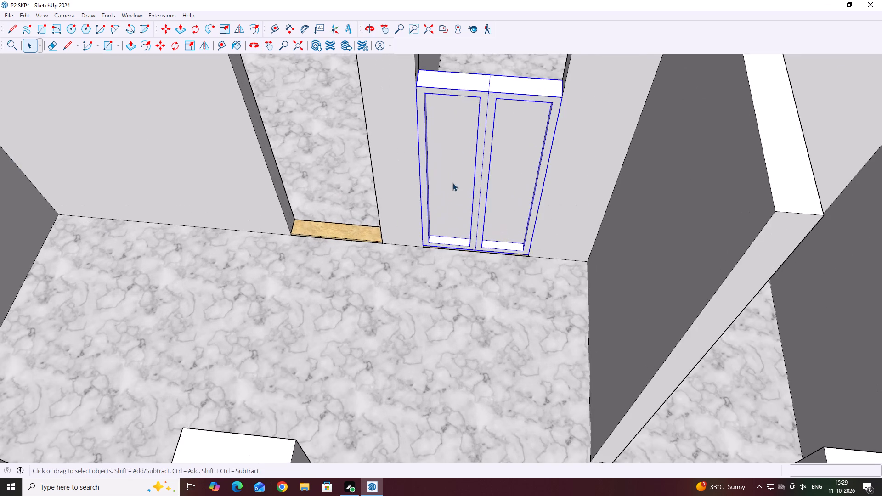
pyautogui.moveTo(452, 183); pyautogui.dragTo(493, 165, button='middle')
pyautogui.scroll(2, 458, 185)
pyautogui.moveTo(555, 168); pyautogui.dragTo(535, 165, button='middle')
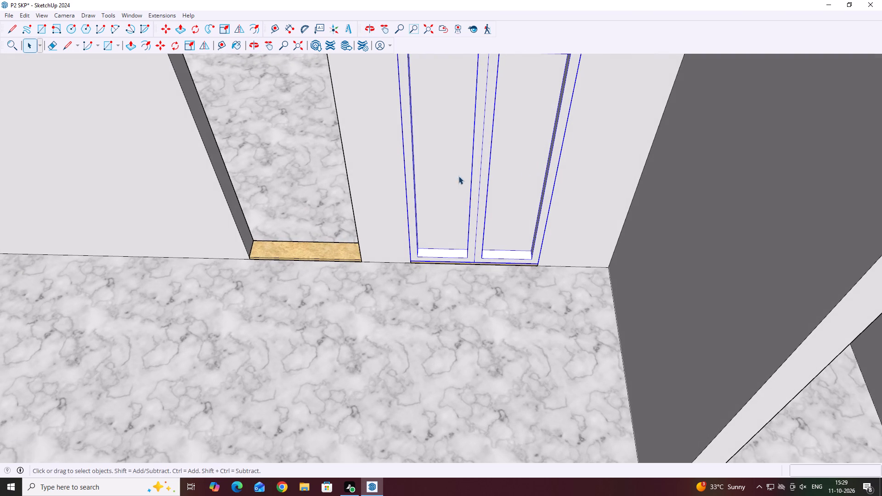
pyautogui.scroll(-12, 536, 163)
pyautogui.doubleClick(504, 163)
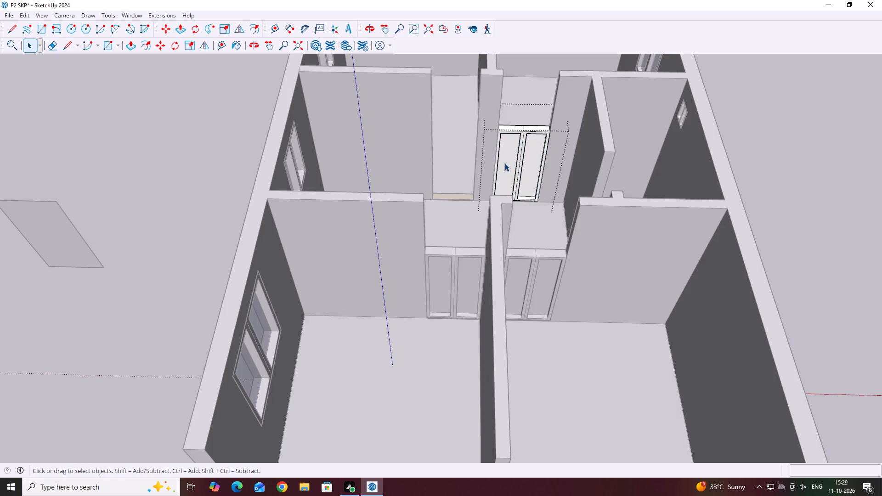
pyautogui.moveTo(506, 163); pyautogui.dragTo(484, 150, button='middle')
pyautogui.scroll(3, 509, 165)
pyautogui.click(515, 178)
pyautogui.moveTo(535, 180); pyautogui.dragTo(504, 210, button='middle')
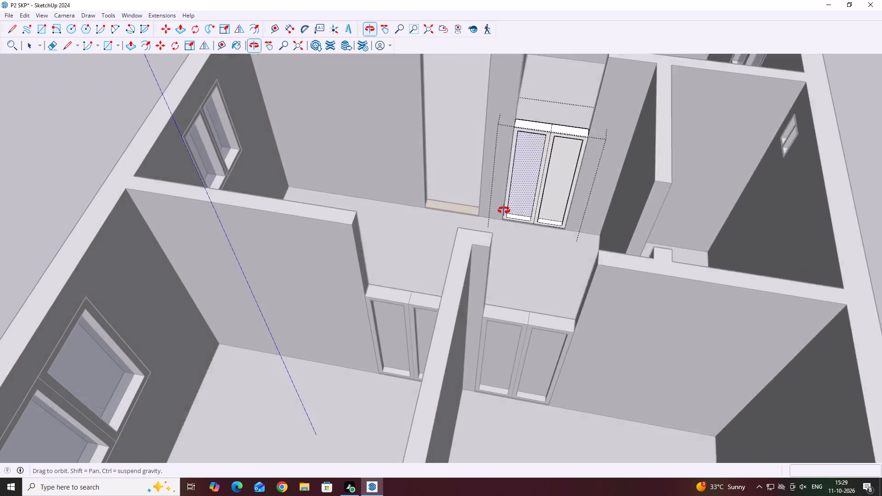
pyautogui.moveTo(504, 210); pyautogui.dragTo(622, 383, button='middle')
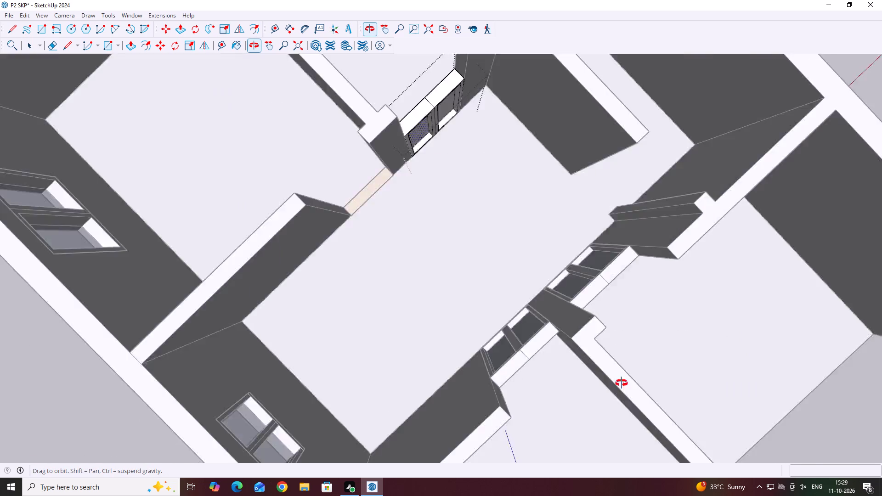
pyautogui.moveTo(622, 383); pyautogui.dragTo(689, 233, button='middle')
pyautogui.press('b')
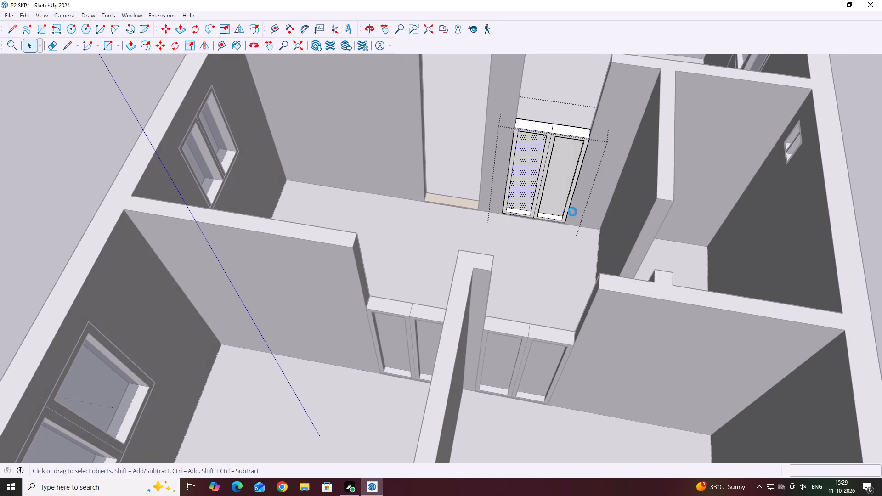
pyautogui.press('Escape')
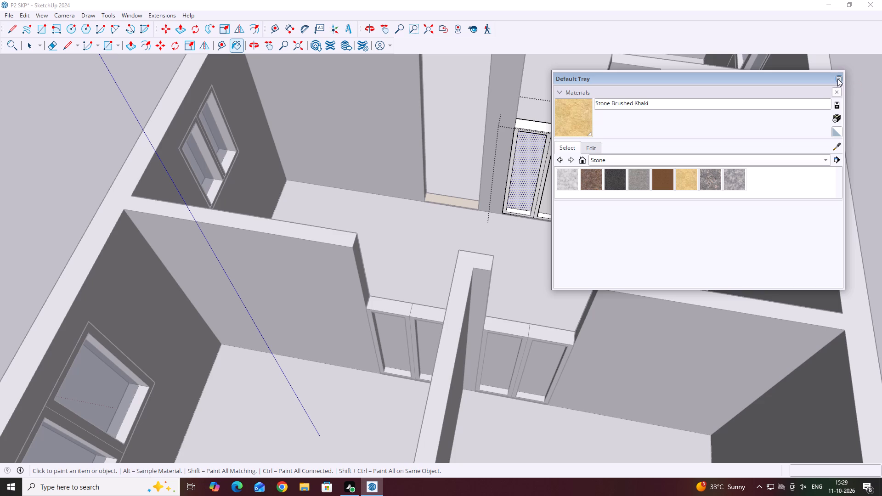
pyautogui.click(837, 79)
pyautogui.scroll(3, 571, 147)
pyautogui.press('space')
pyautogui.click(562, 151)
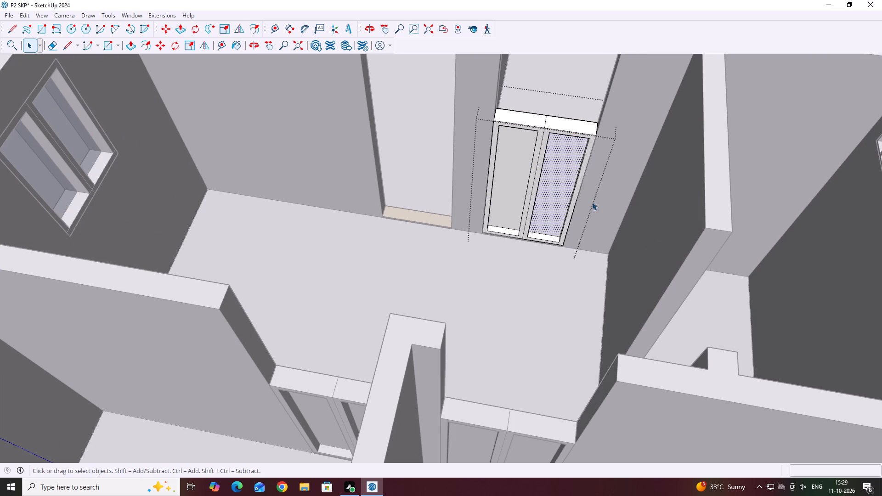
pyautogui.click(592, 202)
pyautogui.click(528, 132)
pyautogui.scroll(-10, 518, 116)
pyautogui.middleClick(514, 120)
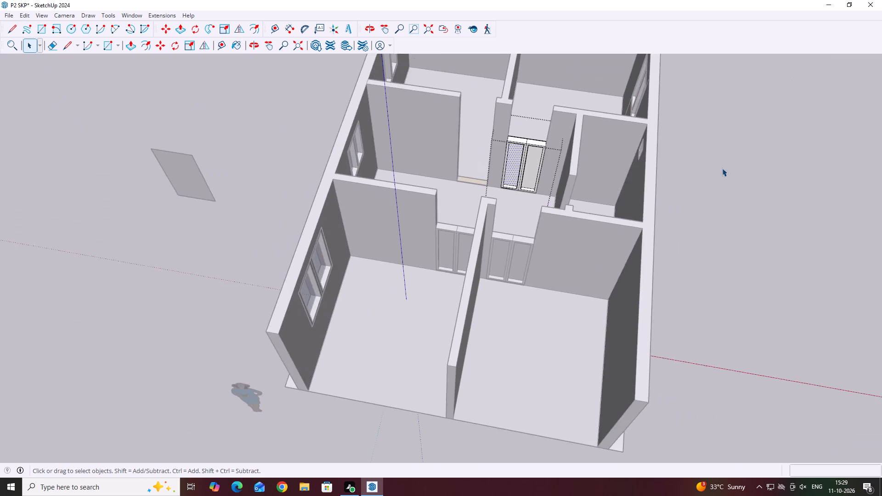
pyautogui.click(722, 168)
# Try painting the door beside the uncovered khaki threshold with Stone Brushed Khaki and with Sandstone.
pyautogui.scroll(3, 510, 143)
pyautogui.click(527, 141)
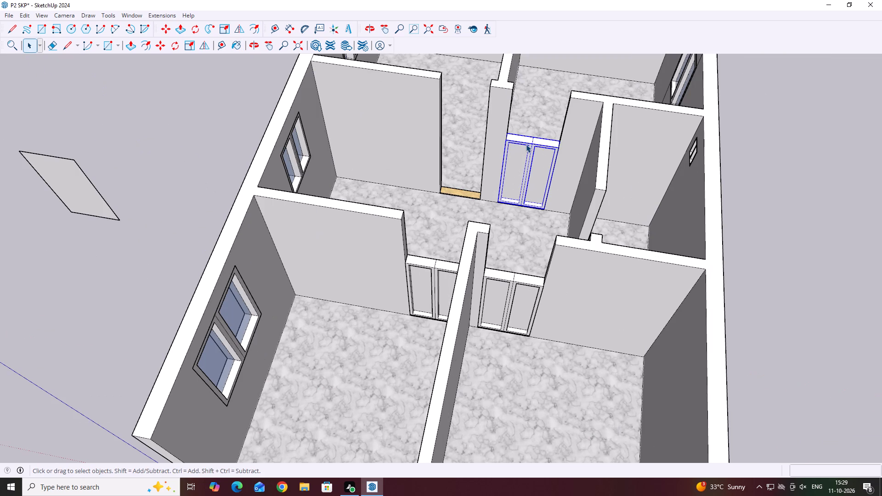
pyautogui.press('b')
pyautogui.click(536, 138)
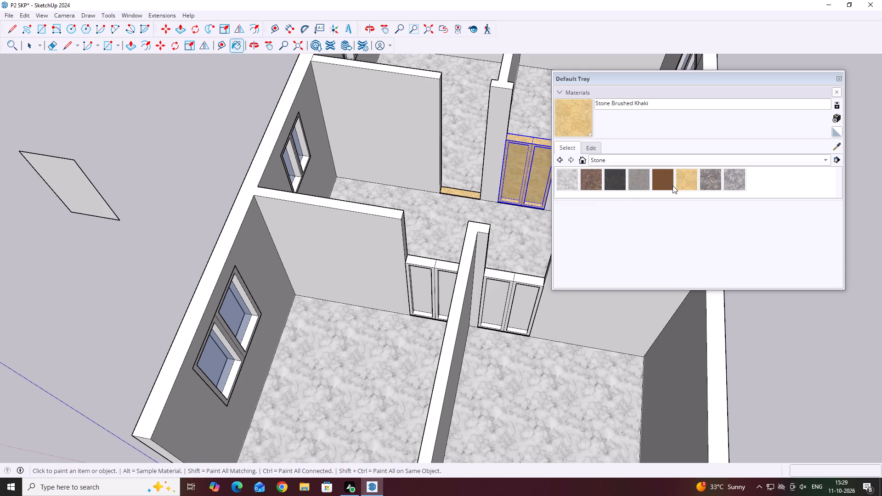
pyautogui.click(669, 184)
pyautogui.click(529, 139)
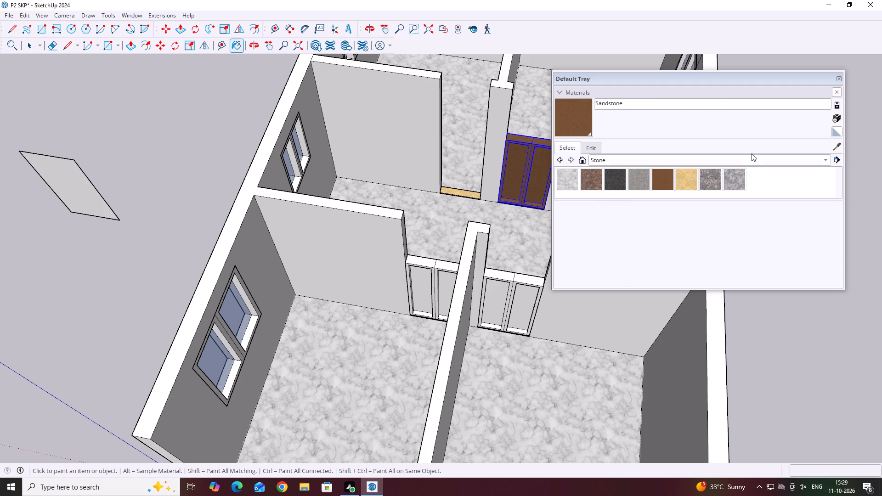
# Paint the door beside the uncovered khaki threshold with Wood Floor from the Wood materials.
pyautogui.click(736, 160)
pyautogui.click(611, 200)
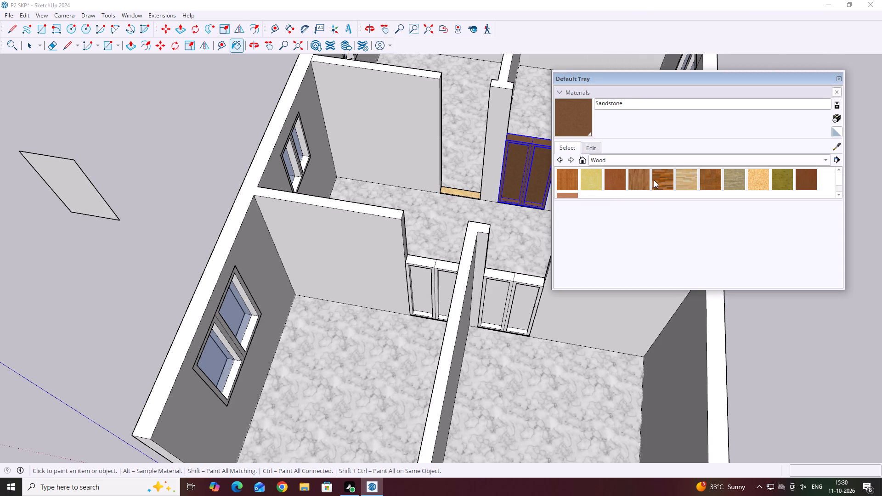
pyautogui.click(641, 178)
pyautogui.scroll(1, 531, 169)
pyautogui.click(527, 153)
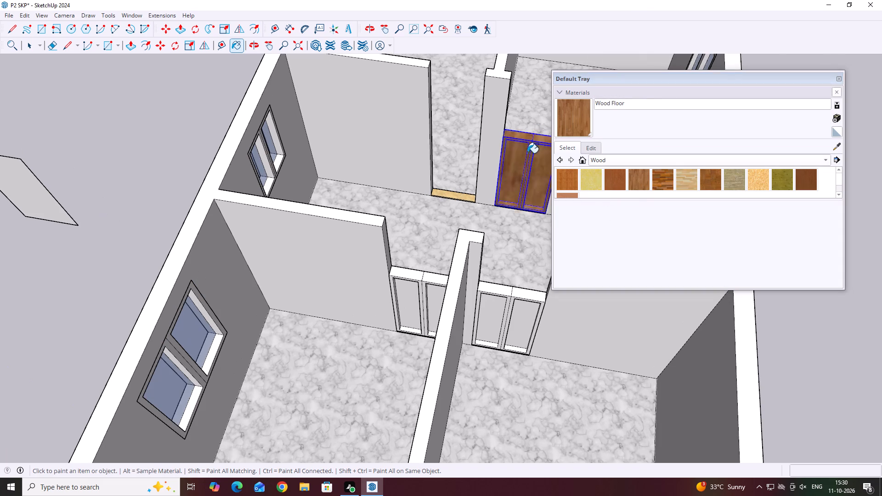
pyautogui.click(839, 80)
# Paint the two doors on either side of the front rooms' dividing wall with the same Wood Floor material.
pyautogui.scroll(3, 547, 294)
pyautogui.click(522, 302)
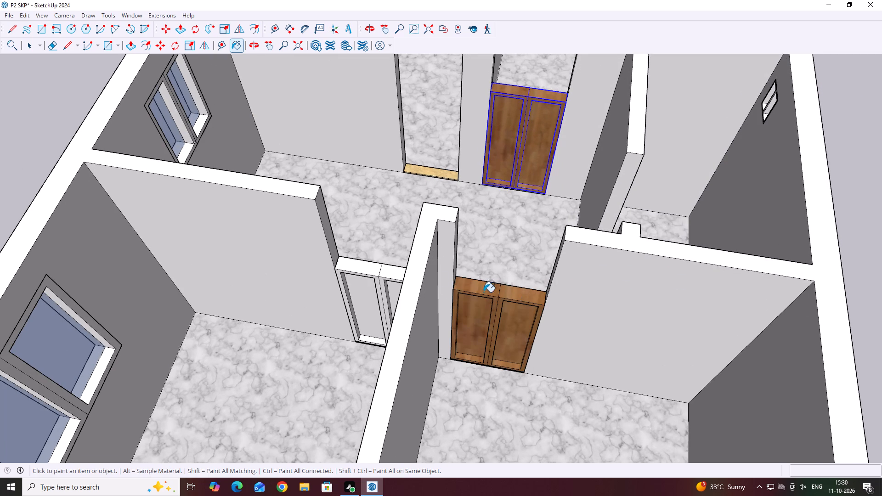
pyautogui.click(385, 281)
pyautogui.press('space')
pyautogui.scroll(-11, 397, 271)
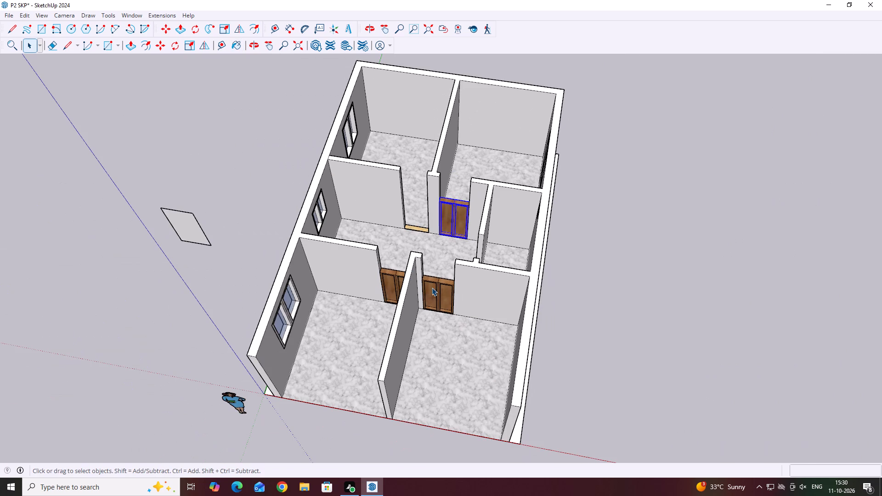
pyautogui.click(644, 276)
# Examine the whole house from above and several sides, checking the painted doors, the windows and the remaining doorway.
pyautogui.moveTo(378, 228); pyautogui.dragTo(427, 255, button='middle')
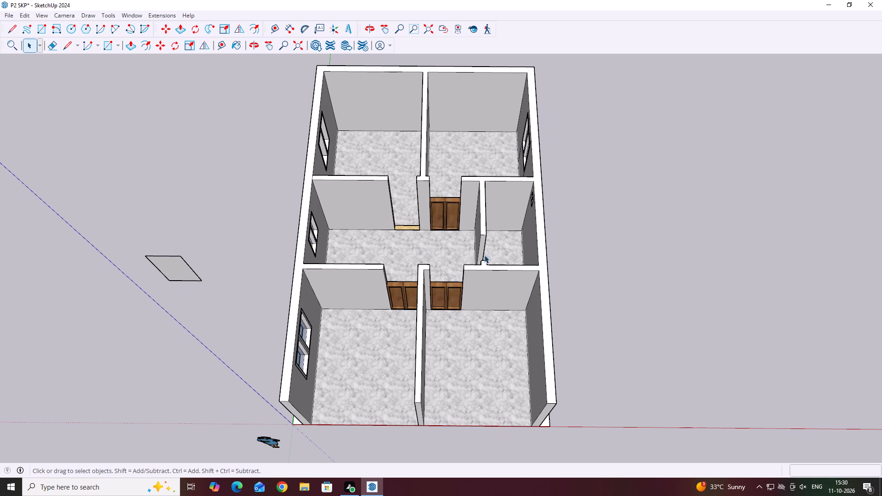
pyautogui.moveTo(367, 315); pyautogui.dragTo(551, 225, button='middle')
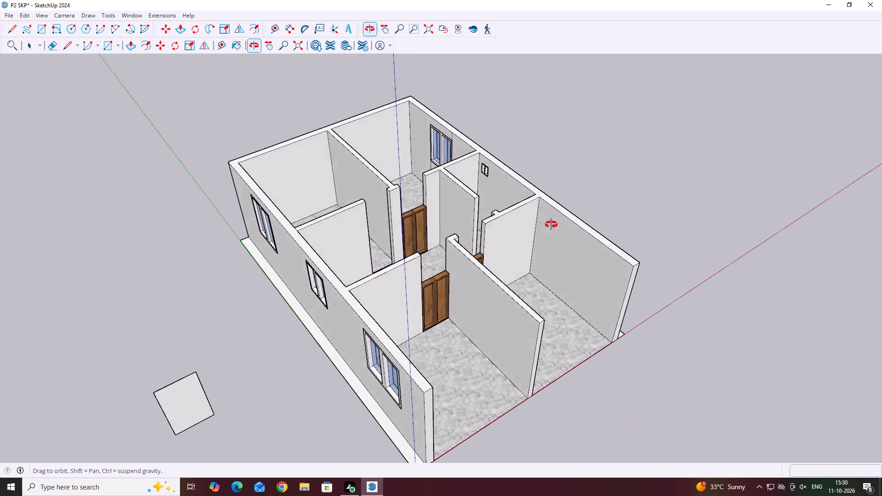
pyautogui.moveTo(551, 225); pyautogui.dragTo(264, 260, button='middle')
pyautogui.scroll(-1, 508, 225)
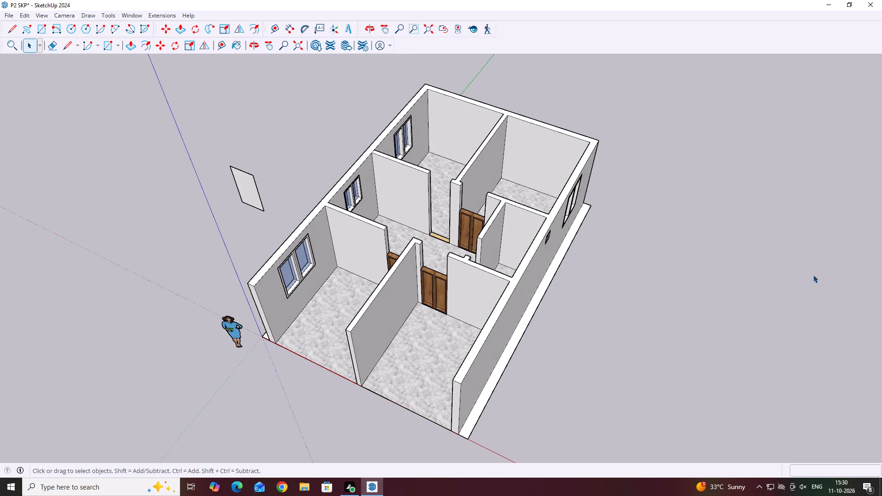
pyautogui.moveTo(524, 284); pyautogui.dragTo(354, 268, button='middle')
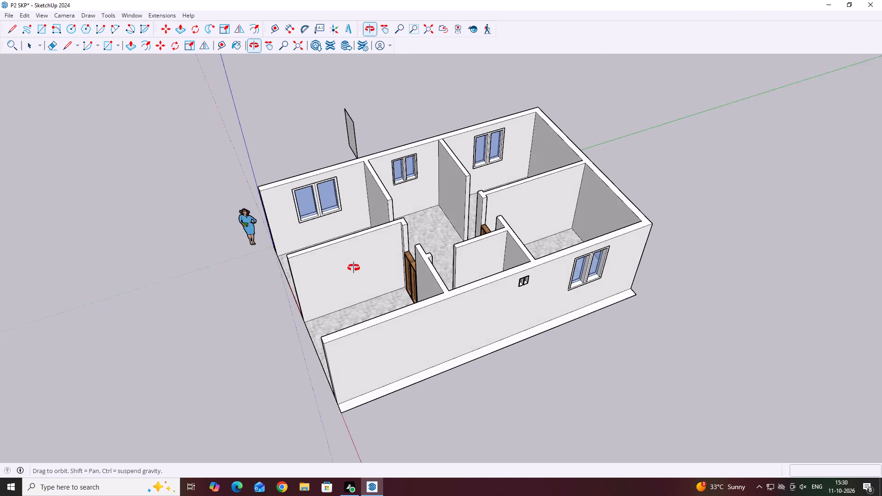
# Delete the loose flat face standing outside the house.
pyautogui.moveTo(354, 268); pyautogui.dragTo(348, 268, button='middle')
pyautogui.moveTo(549, 251); pyautogui.dragTo(510, 336, button='middle')
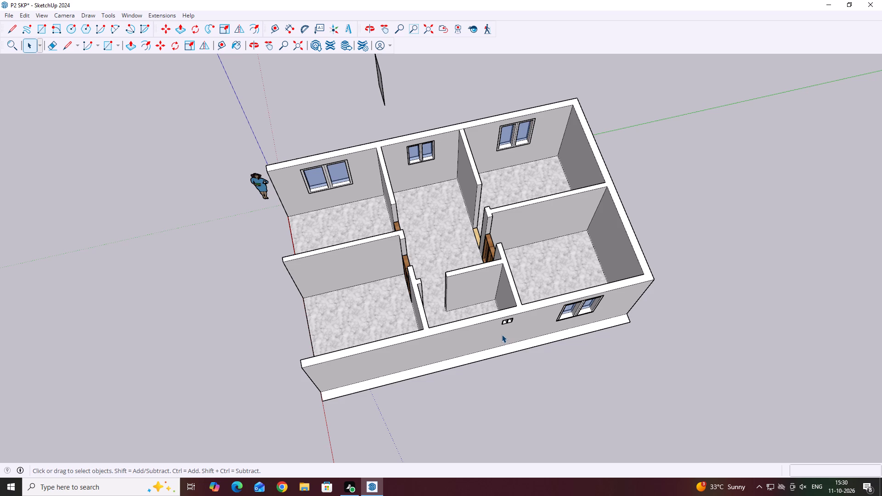
pyautogui.moveTo(521, 220); pyautogui.dragTo(534, 227, button='middle')
pyautogui.moveTo(534, 227); pyautogui.dragTo(704, 256, button='middle')
pyautogui.moveTo(104, 360); pyautogui.dragTo(364, 269, button='middle')
pyautogui.moveTo(401, 255); pyautogui.dragTo(374, 263, button='middle')
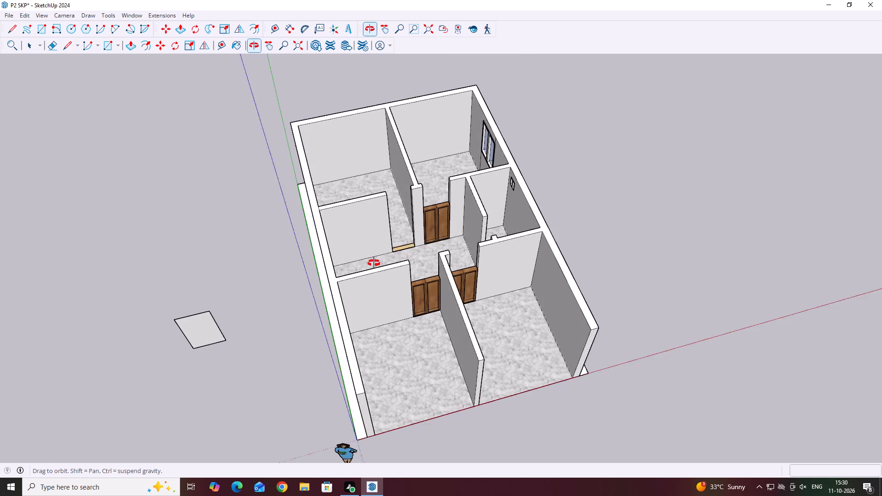
pyautogui.moveTo(374, 263); pyautogui.dragTo(332, 269, button='middle')
pyautogui.scroll(2, 190, 305)
pyautogui.moveTo(250, 263); pyautogui.dragTo(152, 366)
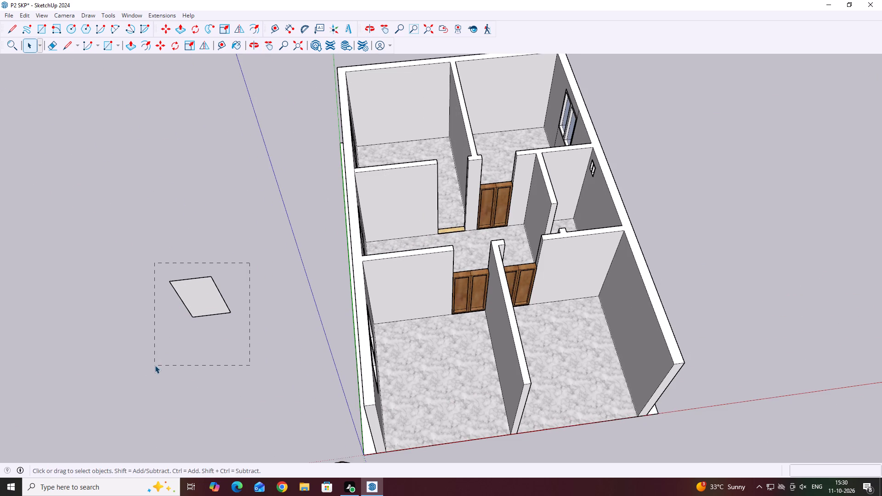
pyautogui.press('Delete')
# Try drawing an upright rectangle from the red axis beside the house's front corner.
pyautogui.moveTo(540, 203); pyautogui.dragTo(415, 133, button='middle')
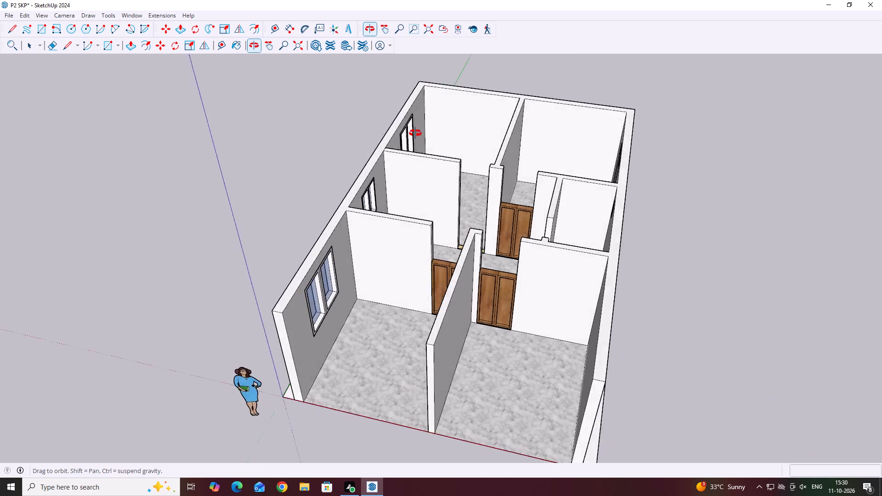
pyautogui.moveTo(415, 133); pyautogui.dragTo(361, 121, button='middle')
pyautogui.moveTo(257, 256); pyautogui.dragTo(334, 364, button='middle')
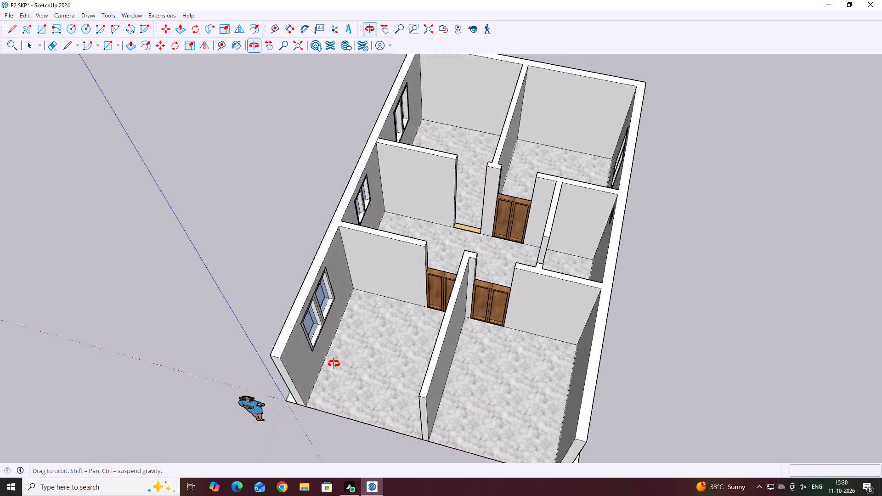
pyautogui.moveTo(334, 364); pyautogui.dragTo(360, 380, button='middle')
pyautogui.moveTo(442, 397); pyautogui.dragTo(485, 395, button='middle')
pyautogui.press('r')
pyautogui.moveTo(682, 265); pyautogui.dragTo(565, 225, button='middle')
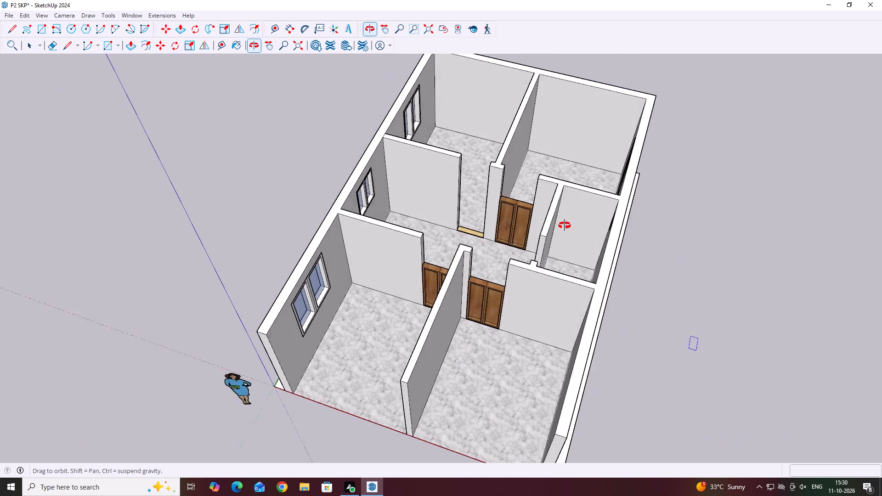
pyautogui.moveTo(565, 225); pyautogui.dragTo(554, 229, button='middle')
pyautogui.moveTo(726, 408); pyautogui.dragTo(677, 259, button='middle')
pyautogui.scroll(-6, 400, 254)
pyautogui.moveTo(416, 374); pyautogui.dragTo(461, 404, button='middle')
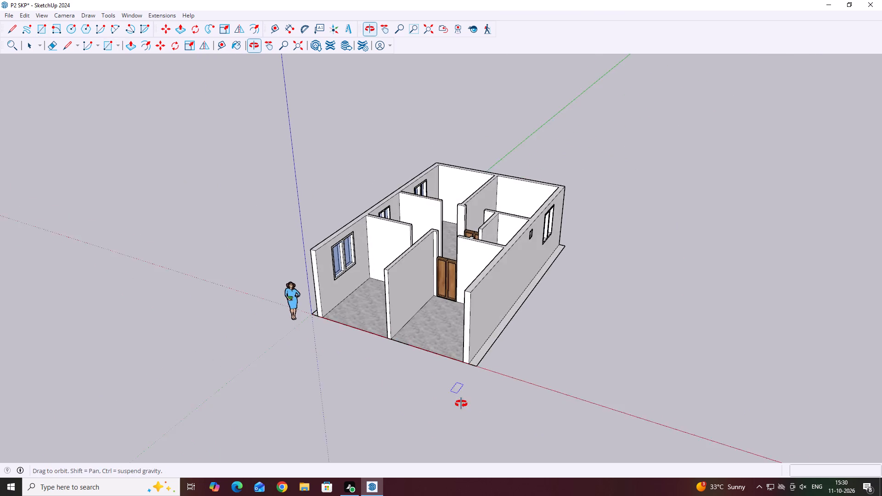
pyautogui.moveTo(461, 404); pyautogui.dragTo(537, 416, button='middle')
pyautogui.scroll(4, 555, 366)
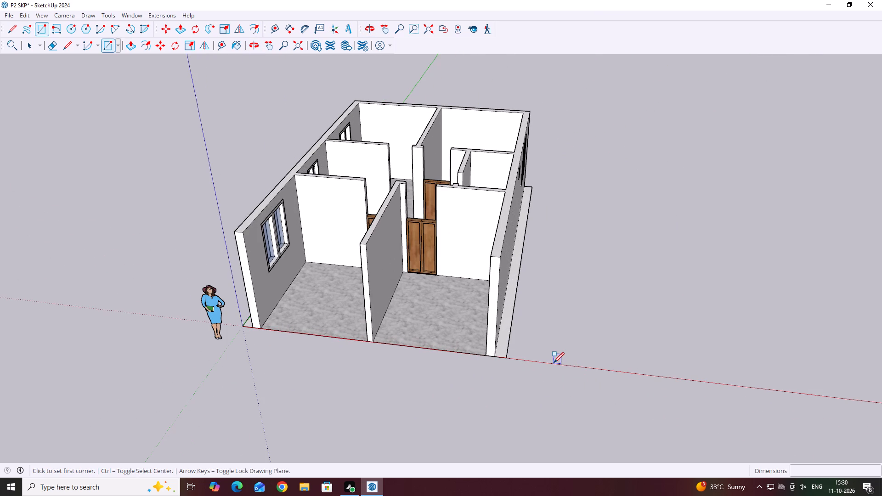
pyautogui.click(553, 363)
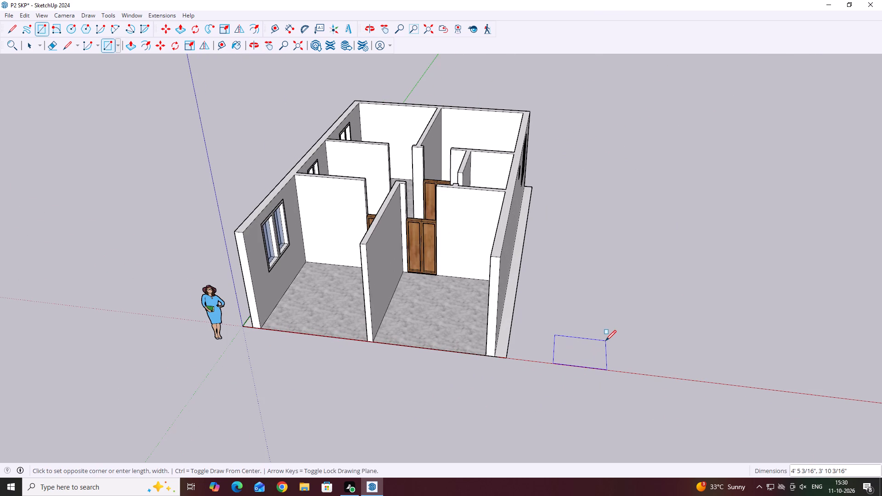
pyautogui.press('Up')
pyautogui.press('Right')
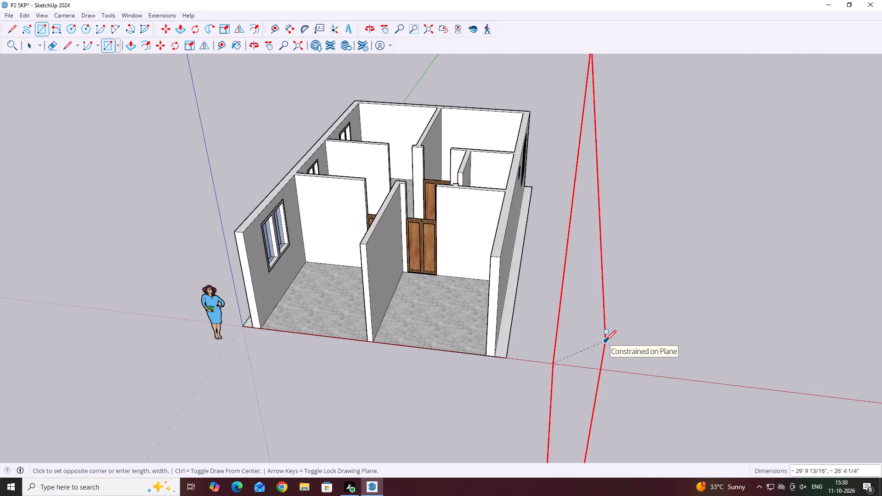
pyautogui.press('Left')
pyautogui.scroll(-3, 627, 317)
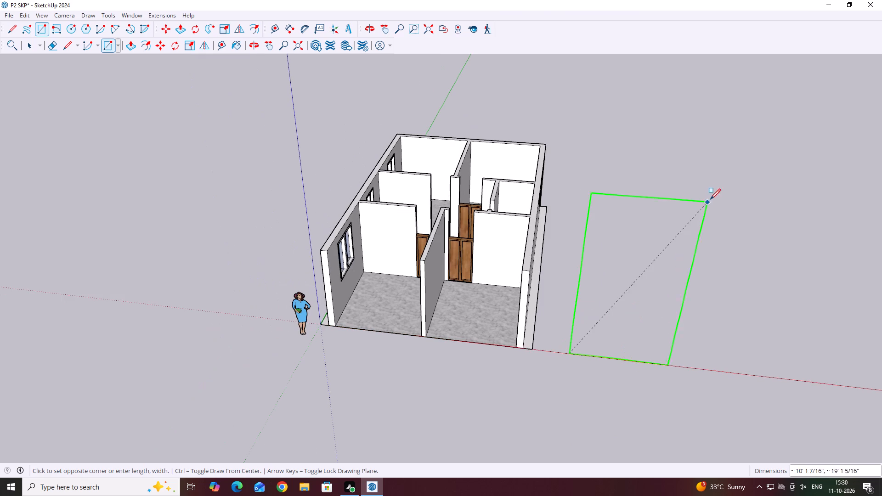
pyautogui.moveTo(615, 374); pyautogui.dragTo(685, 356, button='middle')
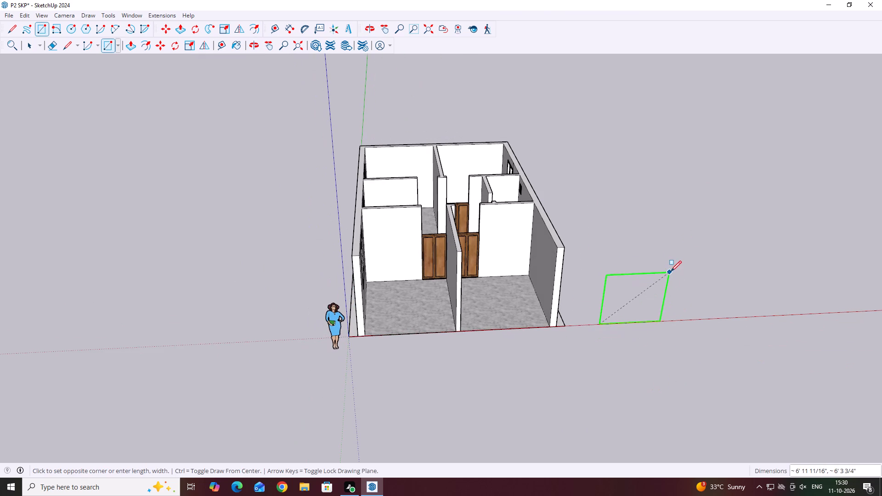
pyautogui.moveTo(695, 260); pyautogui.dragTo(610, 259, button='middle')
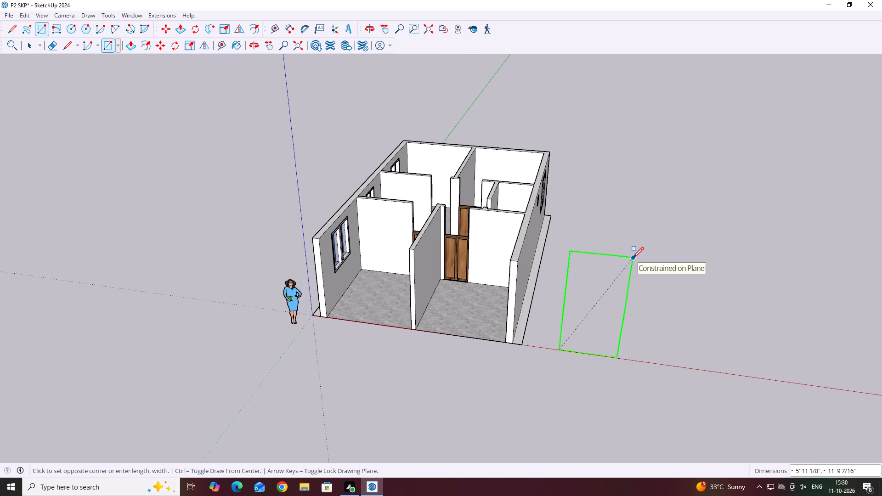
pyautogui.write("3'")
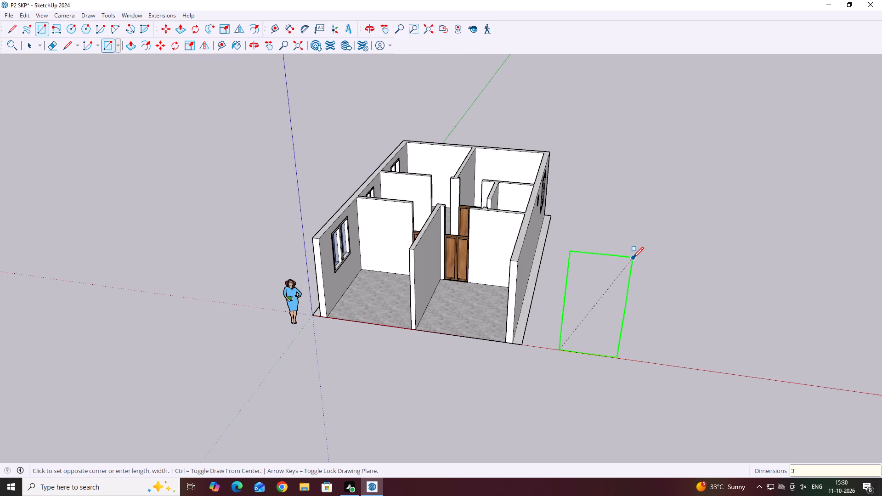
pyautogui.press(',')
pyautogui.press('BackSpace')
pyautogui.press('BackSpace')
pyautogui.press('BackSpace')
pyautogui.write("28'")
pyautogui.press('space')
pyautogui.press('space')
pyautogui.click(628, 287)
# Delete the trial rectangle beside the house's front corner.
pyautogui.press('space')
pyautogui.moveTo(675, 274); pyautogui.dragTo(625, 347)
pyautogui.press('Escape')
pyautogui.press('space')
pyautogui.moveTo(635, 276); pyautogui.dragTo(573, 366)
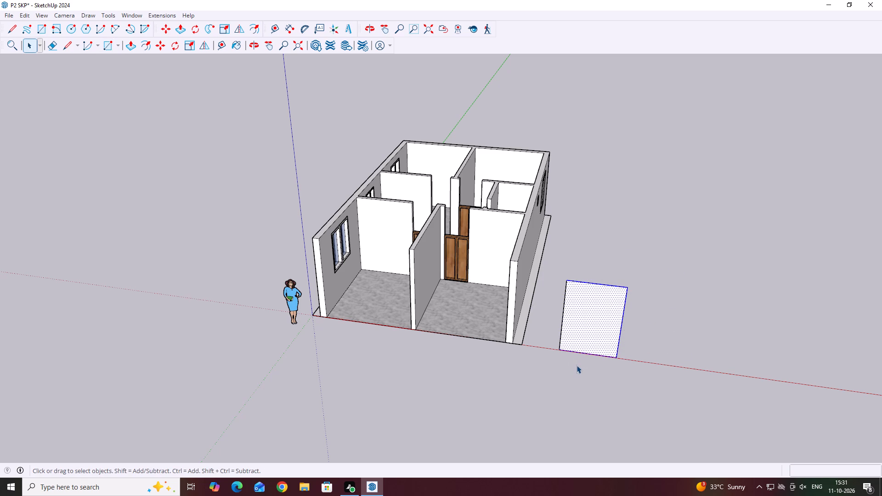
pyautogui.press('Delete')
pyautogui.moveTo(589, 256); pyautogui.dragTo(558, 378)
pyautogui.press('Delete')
# Push/Pull the wall's end face 2" into the doorway that still has the khaki threshold and no door.
pyautogui.moveTo(649, 190); pyautogui.dragTo(570, 261, button='middle')
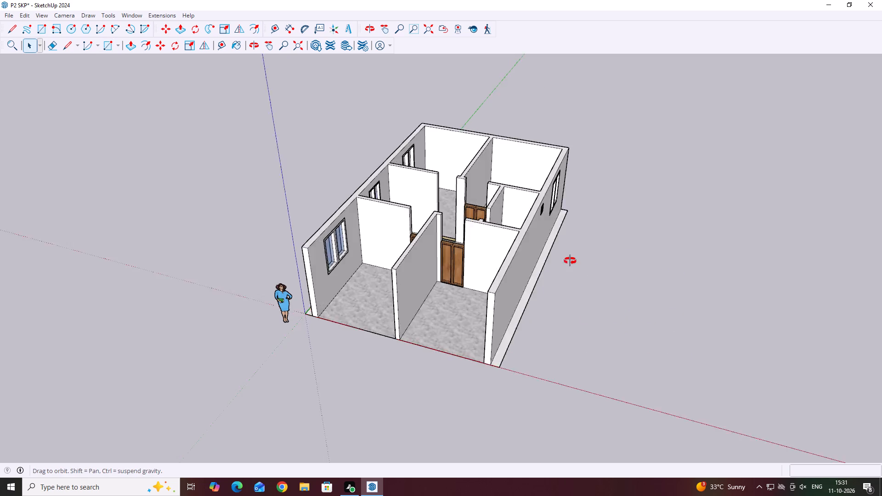
pyautogui.moveTo(570, 261); pyautogui.dragTo(433, 329, button='middle')
pyautogui.moveTo(489, 208); pyautogui.dragTo(380, 235, button='middle')
pyautogui.scroll(3, 467, 199)
pyautogui.moveTo(499, 221); pyautogui.dragTo(455, 314, button='middle')
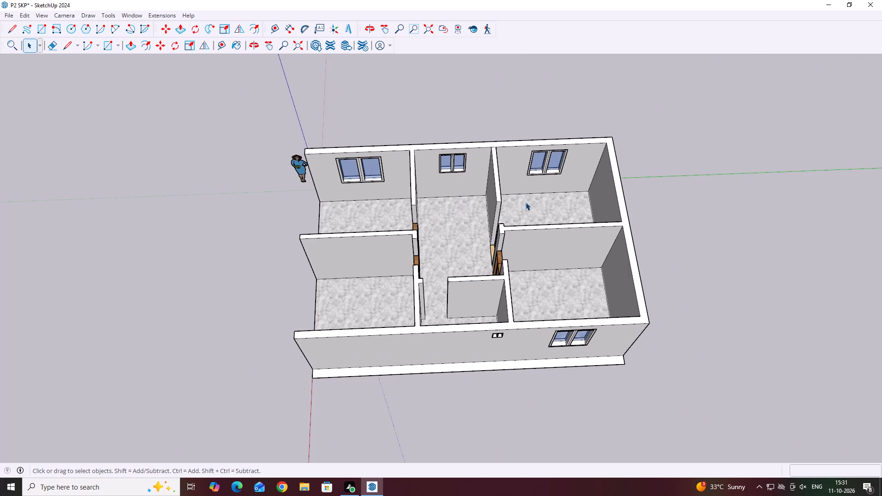
pyautogui.moveTo(519, 215); pyautogui.dragTo(488, 283, button='middle')
pyautogui.scroll(5, 502, 238)
pyautogui.moveTo(505, 228); pyautogui.dragTo(520, 214, button='middle')
pyautogui.scroll(2, 503, 232)
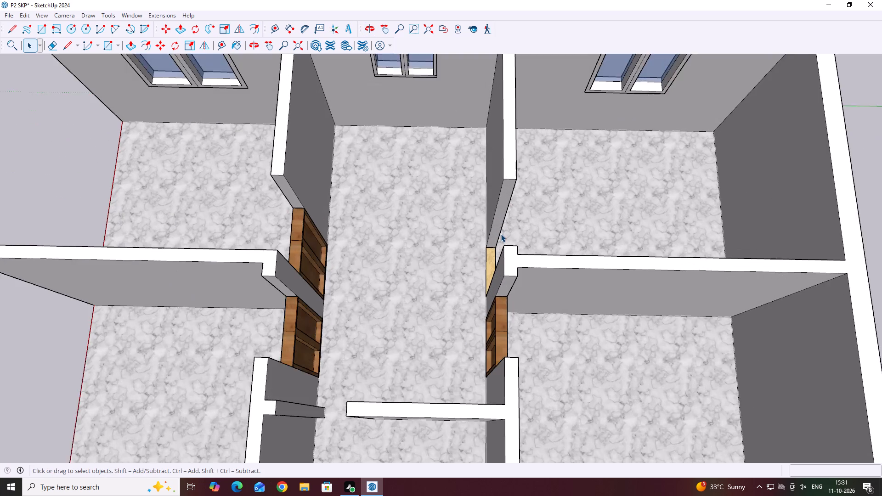
pyautogui.scroll(3, 501, 234)
pyautogui.click(497, 231)
pyautogui.moveTo(498, 231); pyautogui.dragTo(522, 203, button='middle')
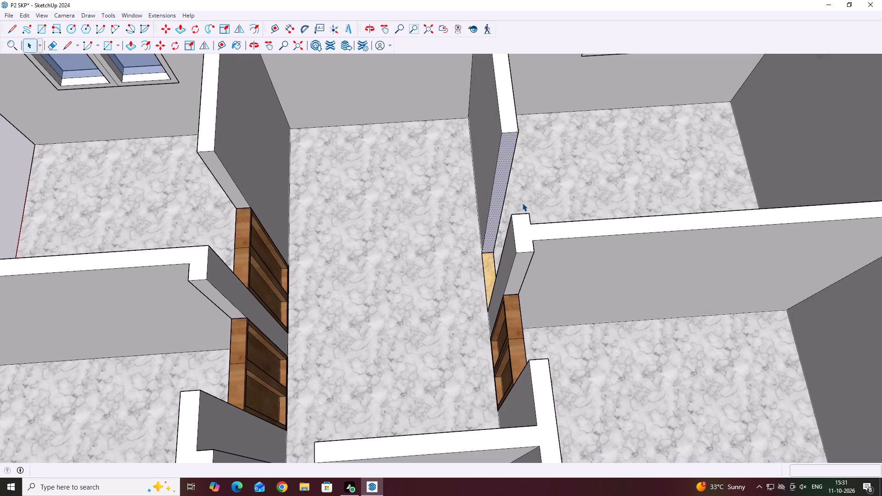
pyautogui.press('p')
pyautogui.click(505, 165)
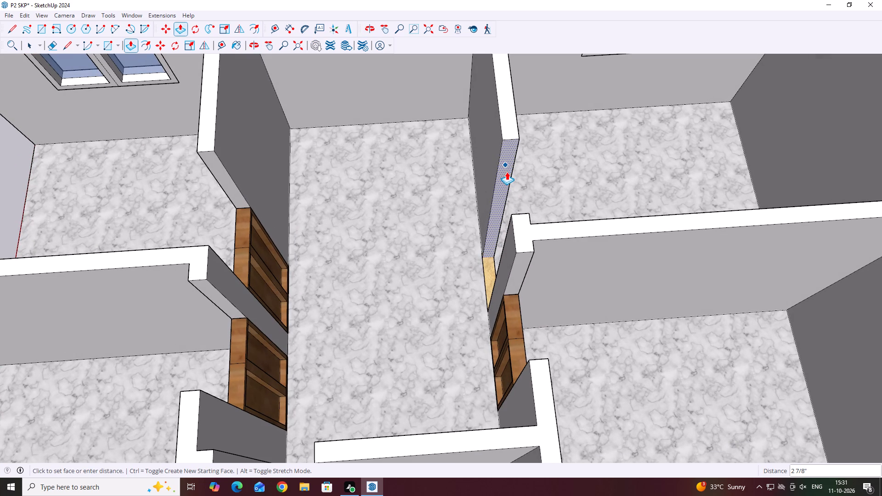
pyautogui.press('2')
pyautogui.press('Return')
pyautogui.press('space')
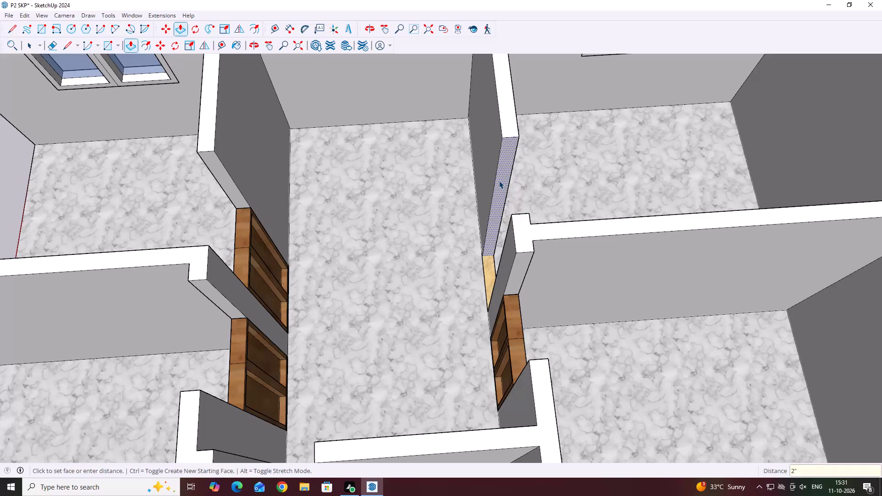
# Delete the khaki threshold face from the floor of that doorway.
pyautogui.moveTo(462, 269); pyautogui.dragTo(566, 264, button='middle')
pyautogui.scroll(1, 456, 260)
pyautogui.moveTo(448, 259); pyautogui.dragTo(554, 251, button='middle')
pyautogui.scroll(7, 411, 251)
pyautogui.middleClick(516, 242)
pyautogui.click(513, 253)
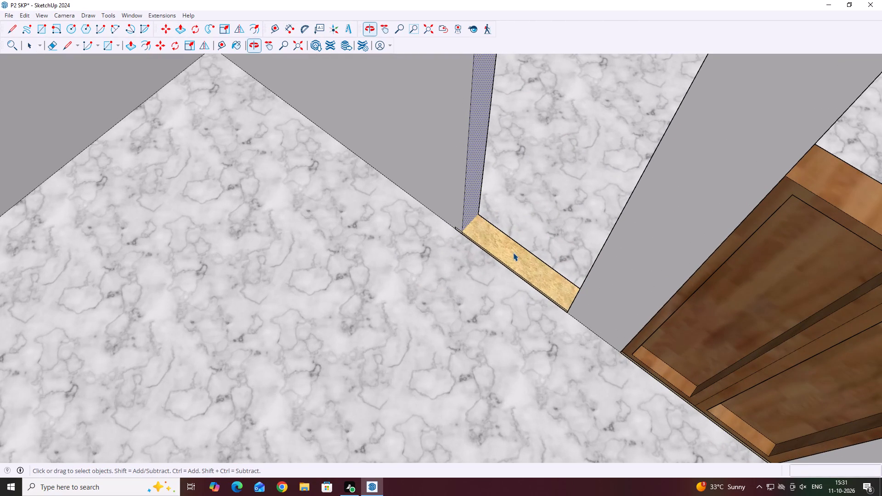
pyautogui.press('Delete')
# Examine the doorway floor where the threshold was removed, checking for anything selectable in the gap.
pyautogui.moveTo(482, 269); pyautogui.dragTo(552, 237, button='middle')
pyautogui.moveTo(508, 253); pyautogui.dragTo(503, 253, button='middle')
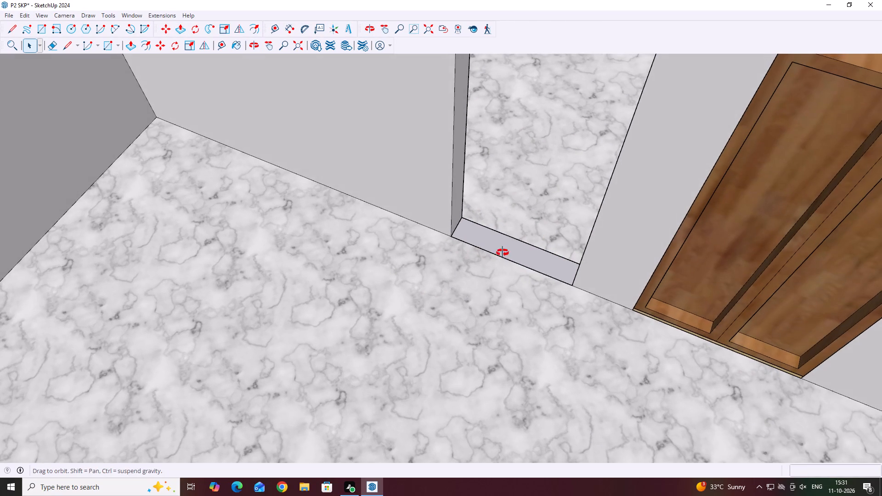
pyautogui.moveTo(503, 253); pyautogui.dragTo(485, 253, button='middle')
pyautogui.moveTo(486, 239); pyautogui.dragTo(537, 183, button='middle')
pyautogui.moveTo(414, 253); pyautogui.dragTo(522, 327, button='middle')
pyautogui.scroll(-8, 520, 324)
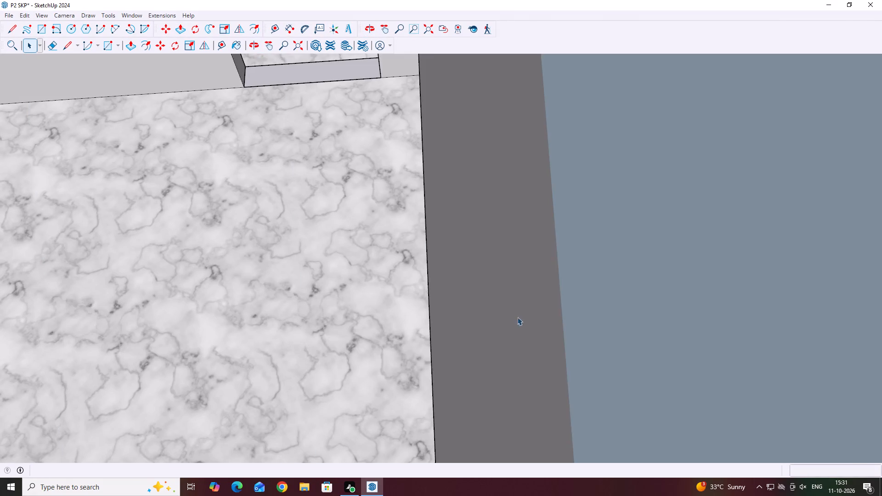
pyautogui.scroll(-20, 517, 317)
pyautogui.scroll(-20, 517, 317)
pyautogui.scroll(-15, 517, 317)
pyautogui.middleClick(531, 276)
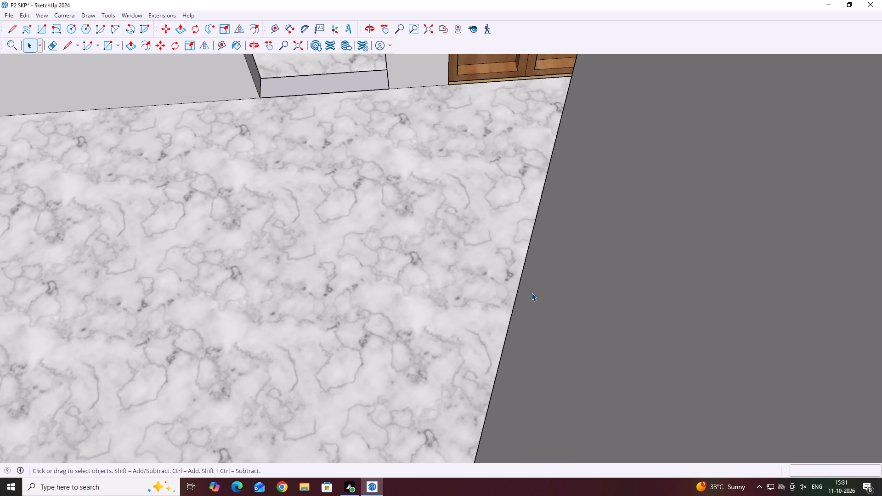
pyautogui.scroll(-20, 531, 293)
pyautogui.scroll(-3, 531, 293)
pyautogui.moveTo(517, 274); pyautogui.dragTo(514, 291, button='middle')
pyautogui.moveTo(441, 222); pyautogui.dragTo(335, 222, button='middle')
pyautogui.scroll(4, 416, 187)
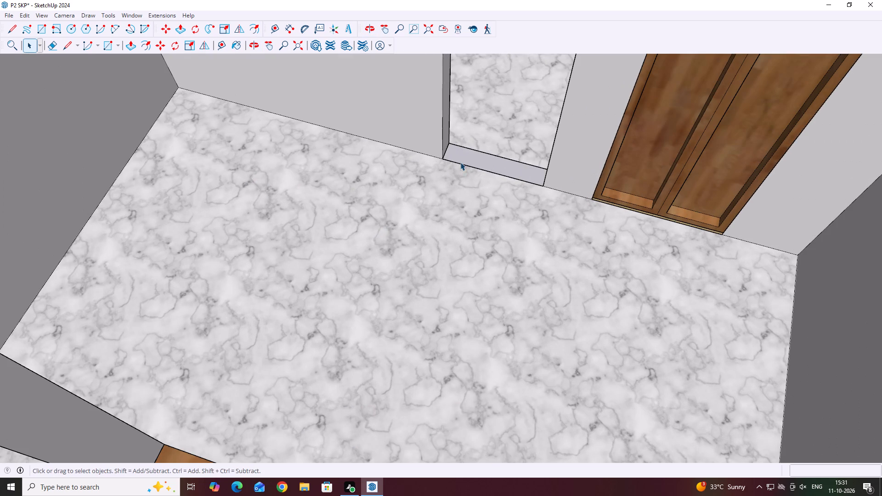
pyautogui.click(483, 151)
pyautogui.click(481, 157)
pyautogui.tripleClick(481, 161)
pyautogui.doubleClick(481, 162)
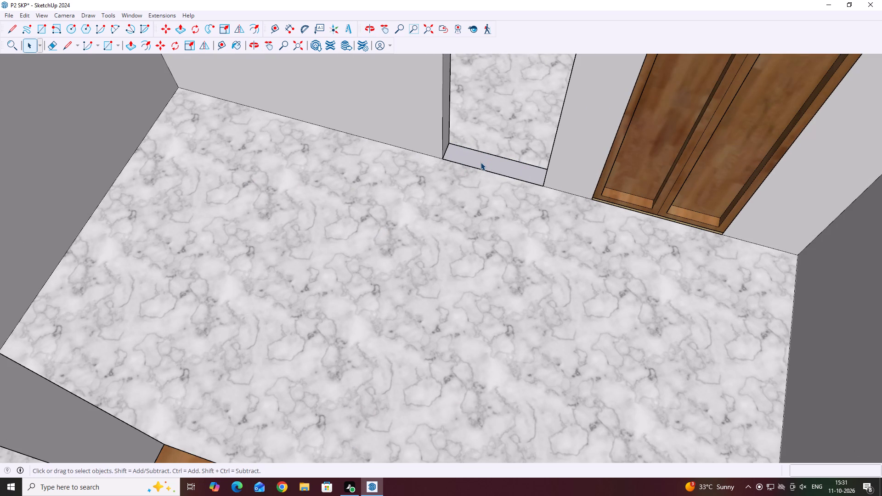
pyautogui.tripleClick(480, 165)
pyautogui.click(481, 165)
pyautogui.moveTo(485, 165); pyautogui.dragTo(544, 226, button='middle')
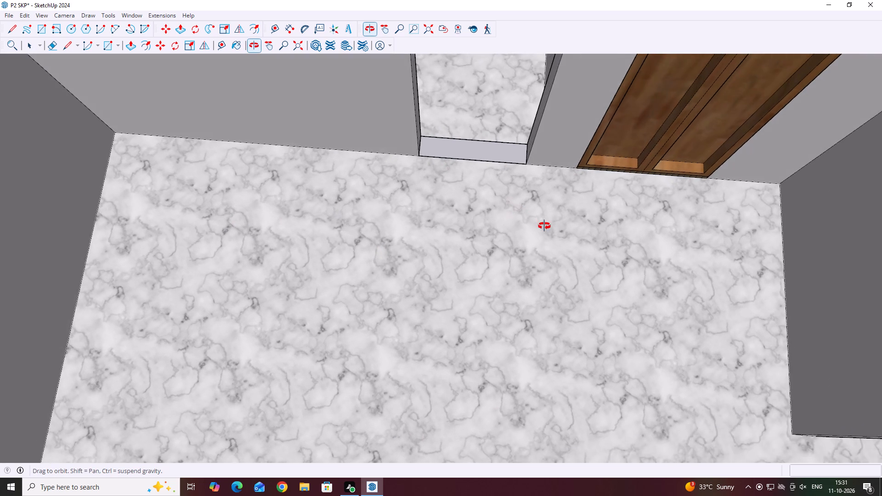
pyautogui.moveTo(544, 226); pyautogui.dragTo(500, 232, button='middle')
# Draw a rectangle over the floor gap in the doorway without a door, from one corner to the opposite corner.
pyautogui.press('r')
pyautogui.scroll(9, 451, 141)
pyautogui.middleClick(451, 139)
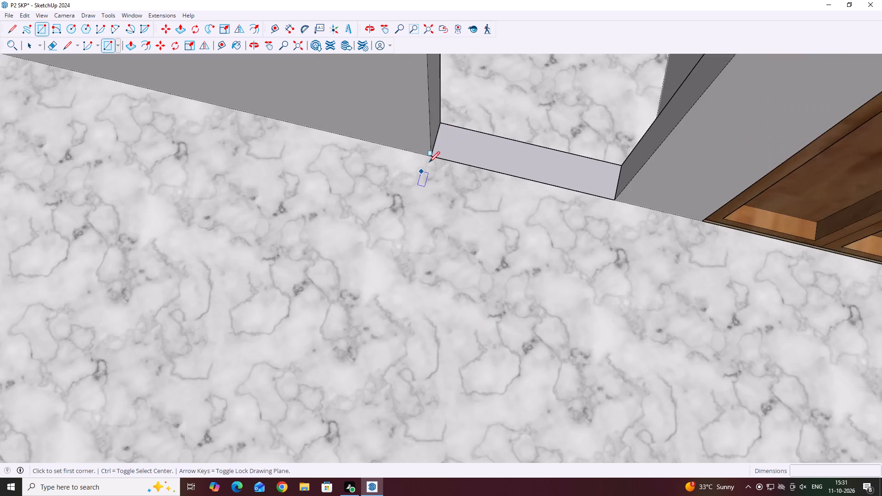
pyautogui.scroll(1, 429, 162)
pyautogui.click(435, 154)
pyautogui.click(448, 101)
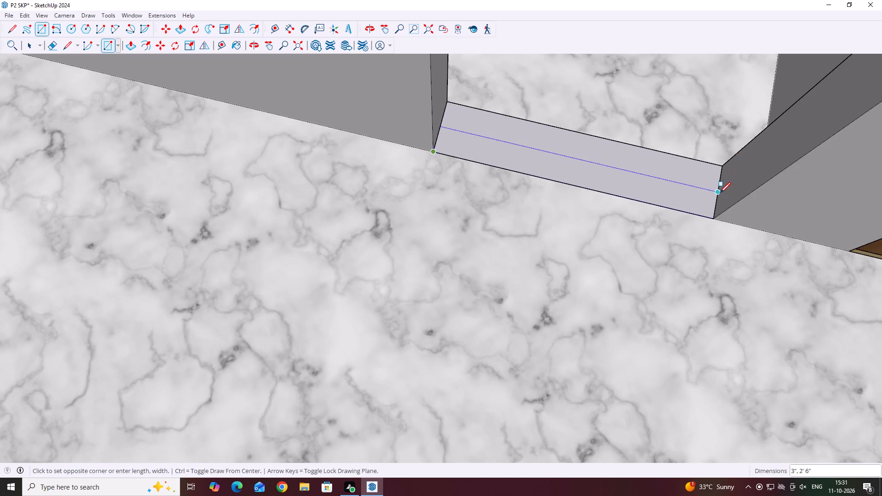
pyautogui.click(722, 168)
pyautogui.press('space')
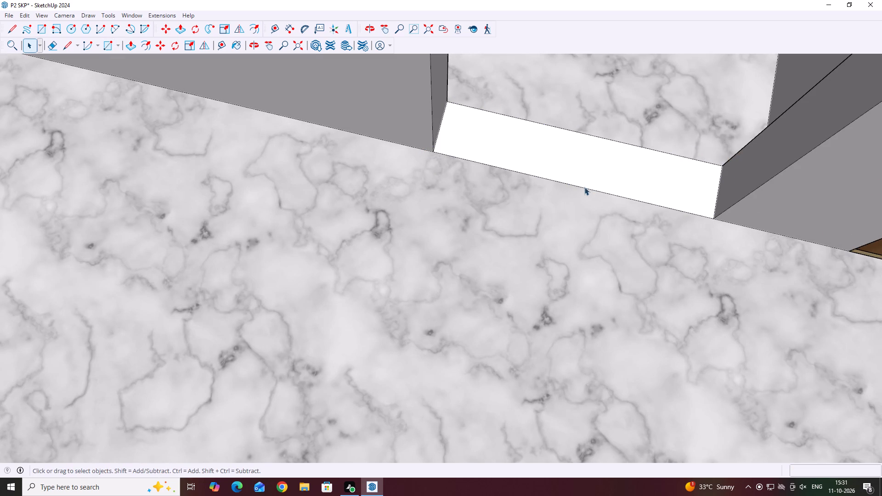
# Make a group from the new threshold face and its bounding edges.
pyautogui.tripleClick(556, 164)
pyautogui.click(556, 164)
pyautogui.moveTo(568, 171); pyautogui.dragTo(591, 171, button='middle')
pyautogui.click(587, 166)
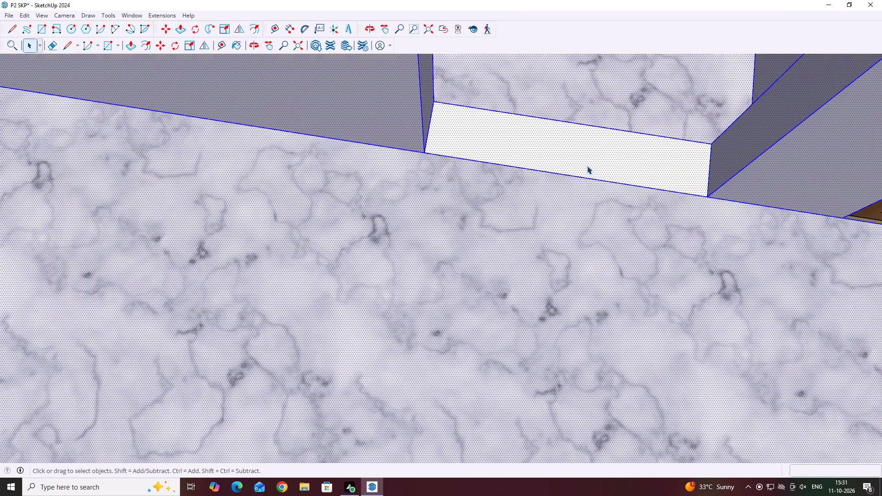
pyautogui.doubleClick(569, 159)
pyautogui.rightClick(569, 159)
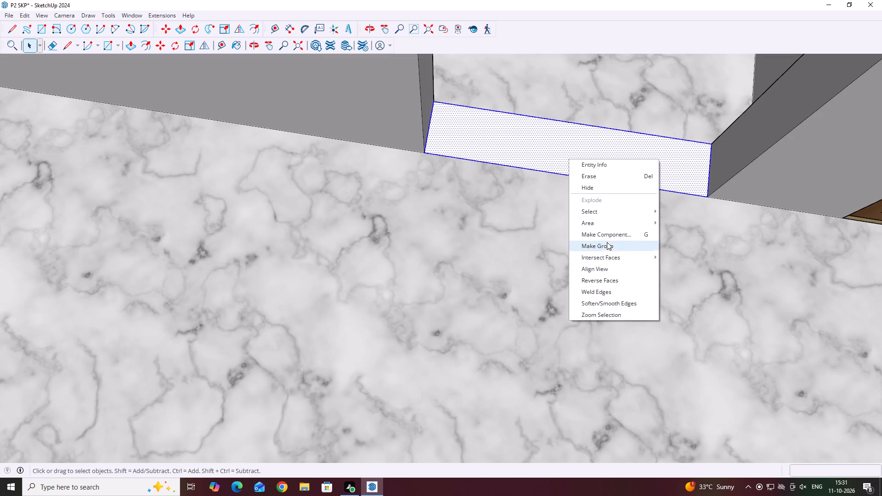
pyautogui.click(609, 248)
# Open the threshold group for editing and Push/Pull its face up by 1".
pyautogui.click(541, 161)
pyautogui.doubleClick(541, 161)
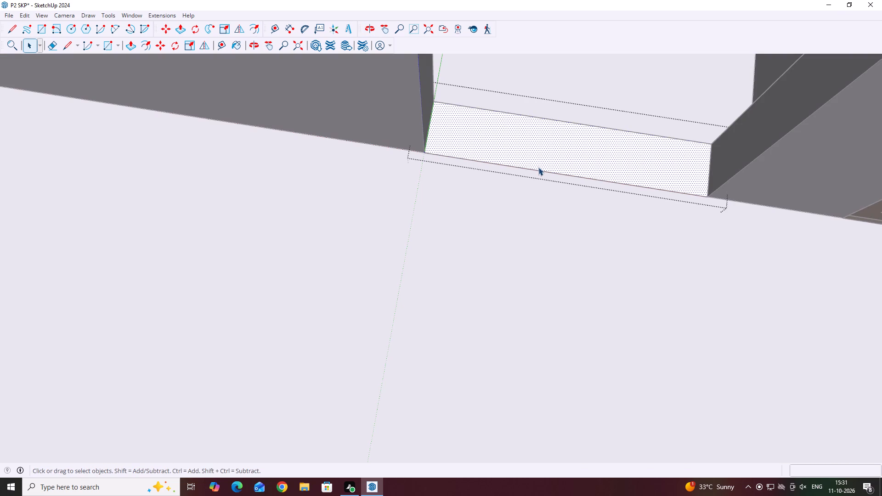
pyautogui.press('p')
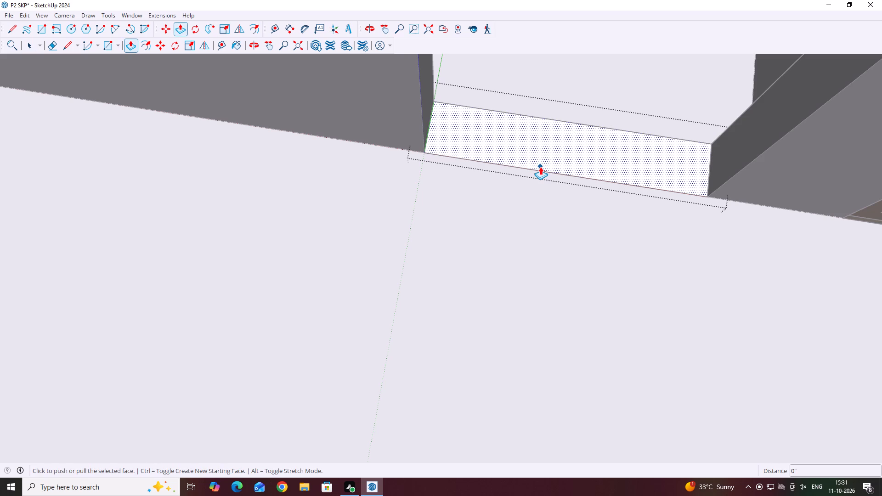
pyautogui.click(551, 149)
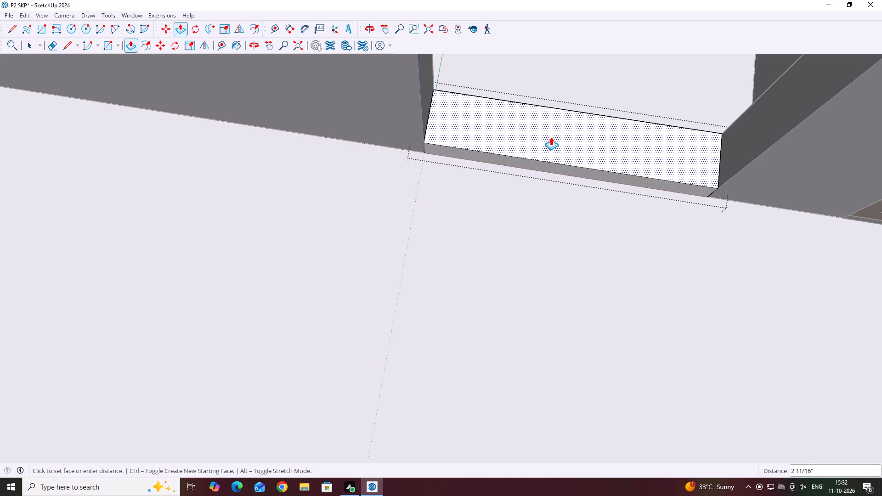
pyautogui.press('1')
pyautogui.press('Return')
pyautogui.press('space')
# Paint the threshold's top and front faces with the Wood OSB material and exit the group.
pyautogui.moveTo(586, 193); pyautogui.dragTo(582, 194, button='middle')
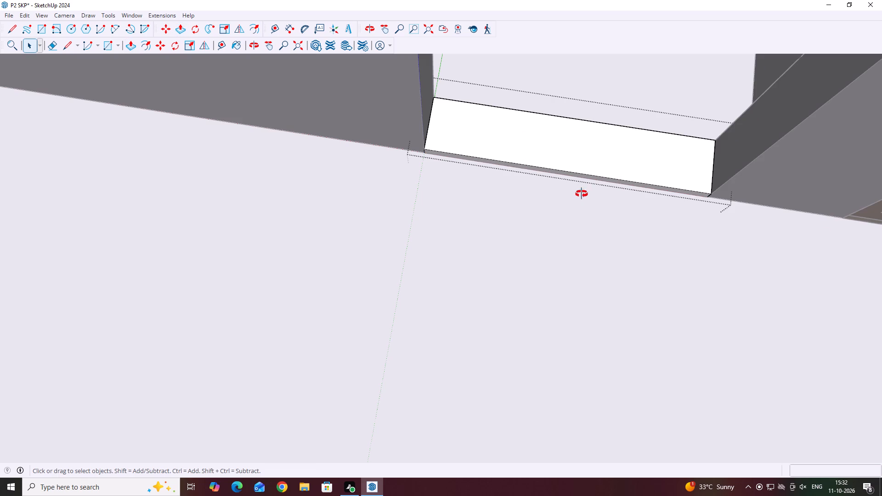
pyautogui.moveTo(582, 194); pyautogui.dragTo(546, 156, button='middle')
pyautogui.moveTo(532, 236); pyautogui.dragTo(577, 163, button='middle')
pyautogui.press('b')
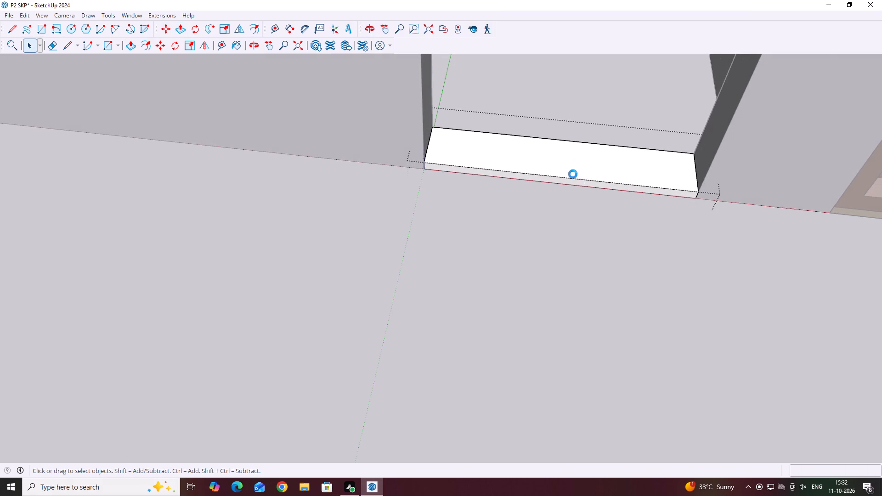
pyautogui.click(760, 179)
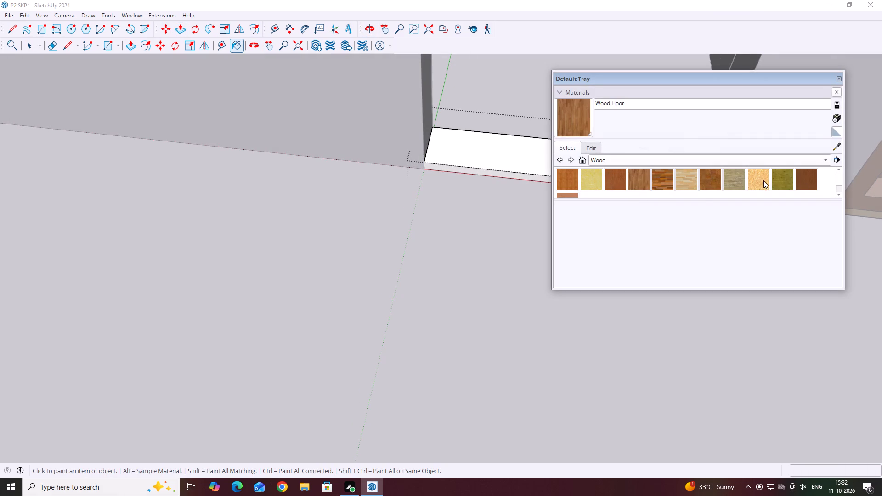
pyautogui.click(526, 156)
pyautogui.scroll(6, 501, 179)
pyautogui.middleClick(501, 179)
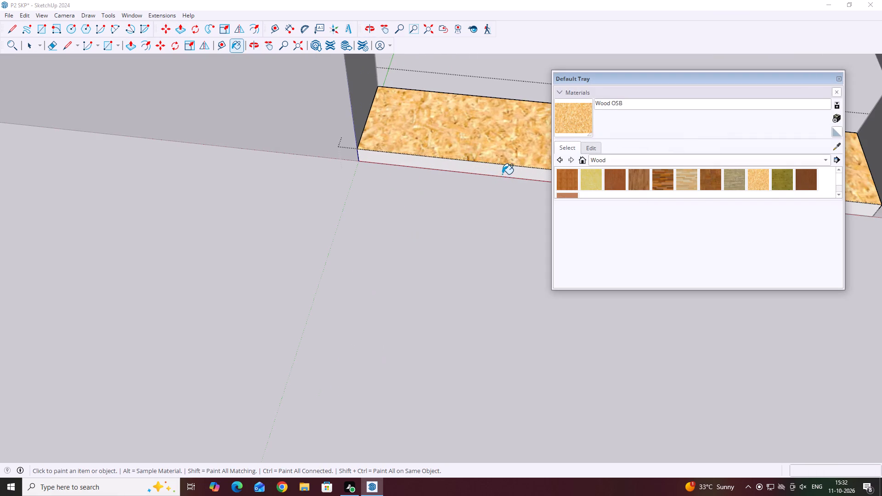
pyautogui.click(502, 174)
pyautogui.moveTo(498, 225); pyautogui.dragTo(158, 185, button='middle')
pyautogui.moveTo(583, 384); pyautogui.dragTo(311, 326, button='middle')
pyautogui.scroll(1, 355, 309)
pyautogui.click(353, 307)
pyautogui.press('Escape')
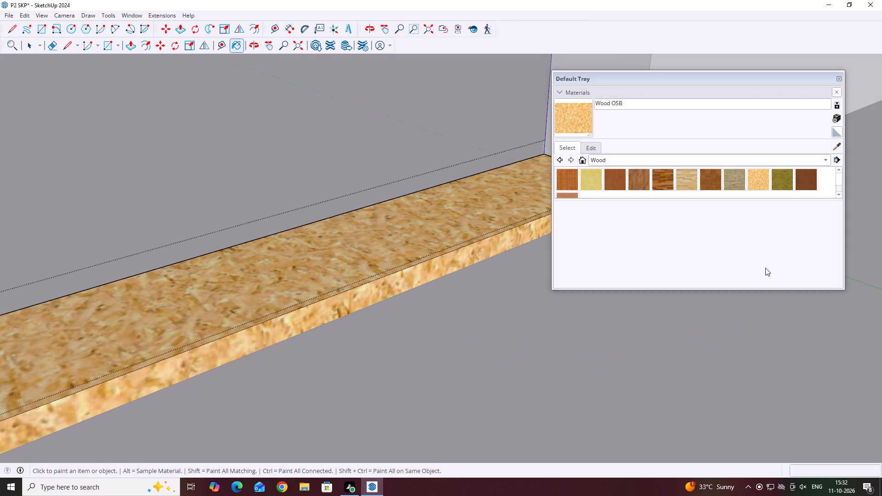
pyautogui.click(838, 79)
pyautogui.press('space')
pyautogui.scroll(-2, 288, 284)
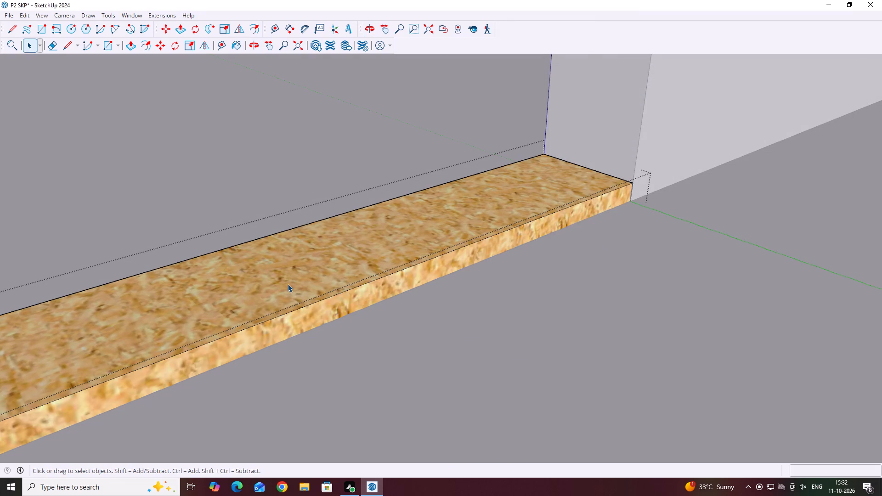
pyautogui.scroll(-4, 288, 284)
pyautogui.moveTo(332, 304); pyautogui.dragTo(696, 307, button='middle')
pyautogui.scroll(-1, 336, 306)
pyautogui.moveTo(333, 346); pyautogui.dragTo(388, 342, button='middle')
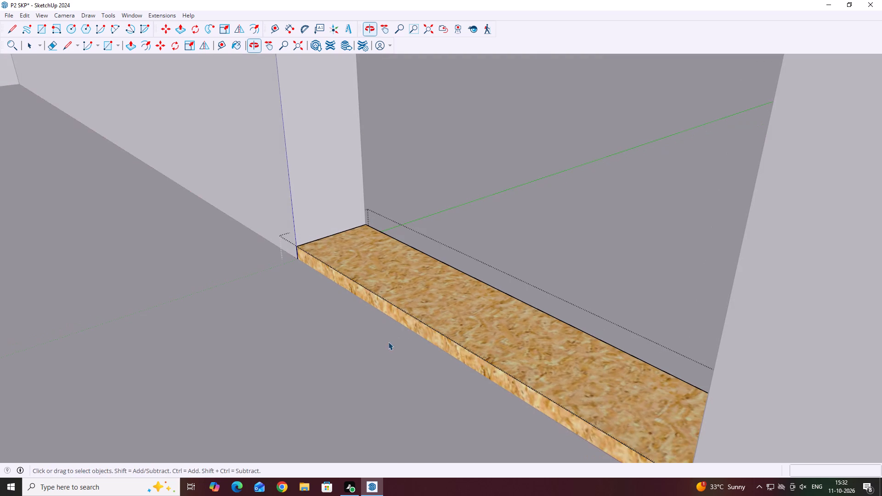
pyautogui.press('space')
pyautogui.click(343, 378)
# Examine the OSB threshold and how it sits between the doorway's walls and the marble floor.
pyautogui.moveTo(515, 366); pyautogui.dragTo(553, 374, button='middle')
pyautogui.scroll(-1, 521, 366)
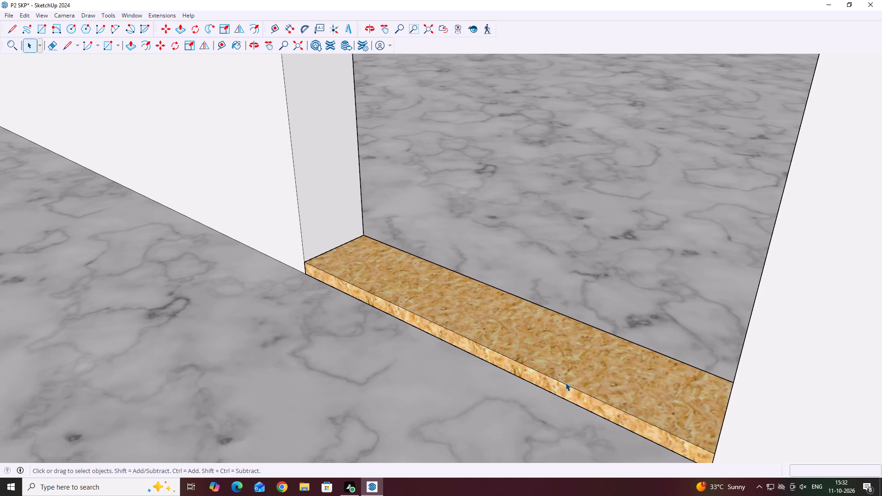
pyautogui.moveTo(328, 364); pyautogui.dragTo(413, 370, button='middle')
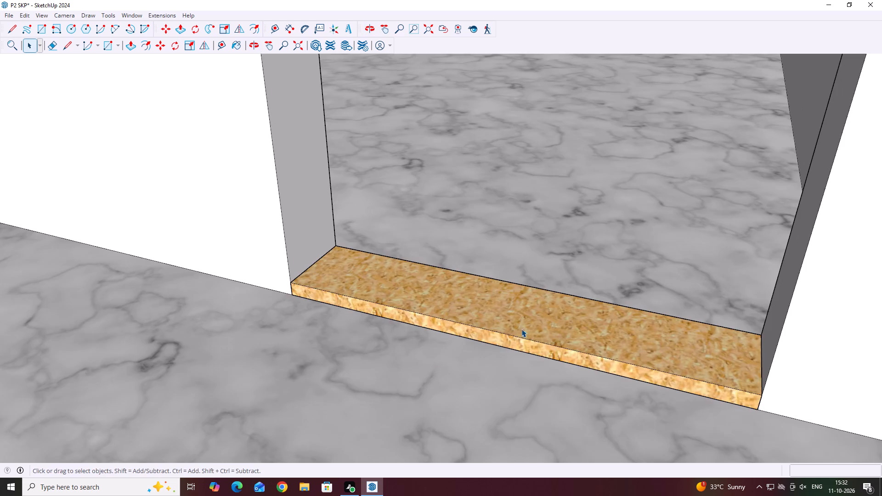
pyautogui.scroll(-5, 527, 326)
pyautogui.moveTo(473, 341); pyautogui.dragTo(502, 343, button='middle')
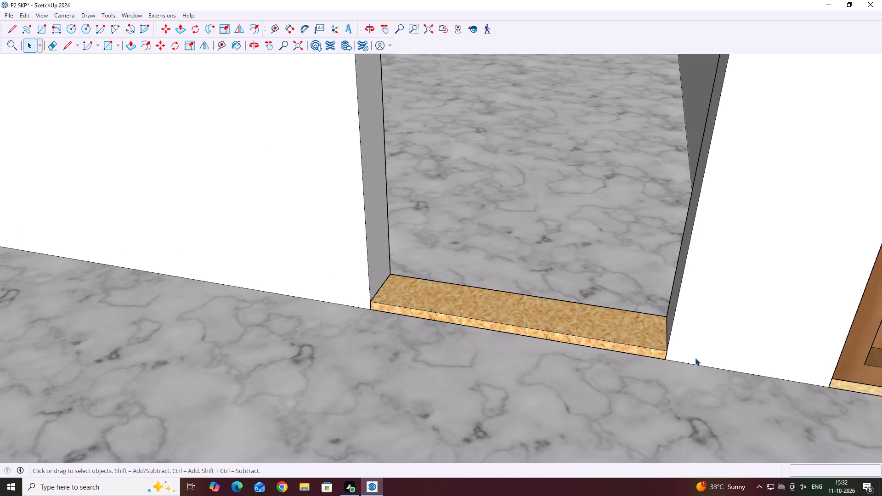
pyautogui.moveTo(546, 325); pyautogui.dragTo(434, 330, button='middle')
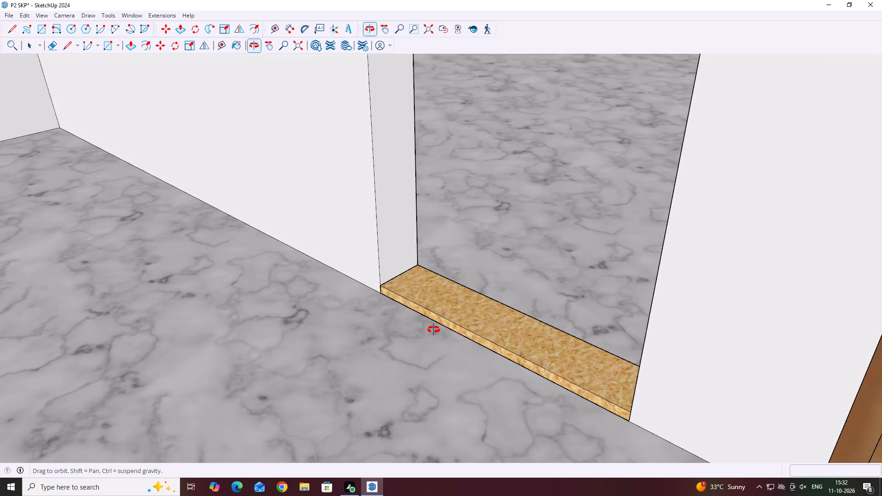
pyautogui.moveTo(434, 330); pyautogui.dragTo(441, 338, button='middle')
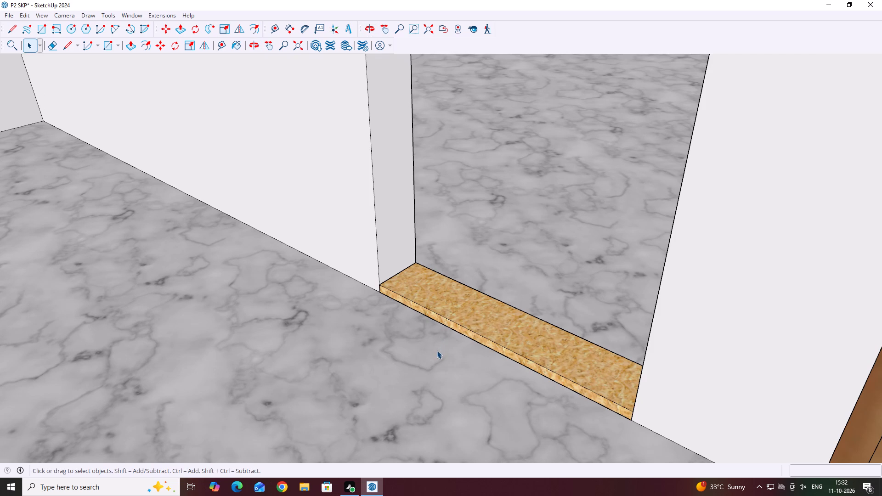
pyautogui.moveTo(364, 370); pyautogui.dragTo(356, 372, button='middle')
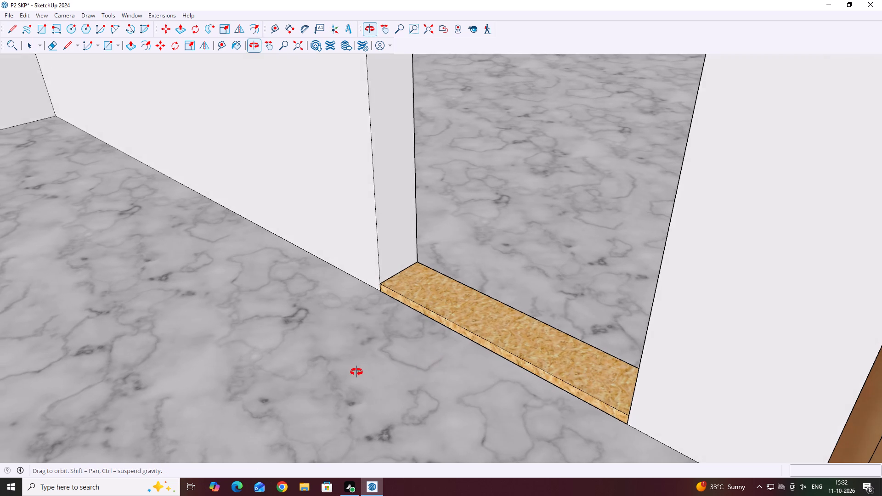
pyautogui.moveTo(356, 372); pyautogui.dragTo(347, 368, button='middle')
# Draw a vertical 2'6" by 6' rectangle across the doorway, starting at the threshold's front top corner.
pyautogui.press('r')
pyautogui.scroll(2, 410, 262)
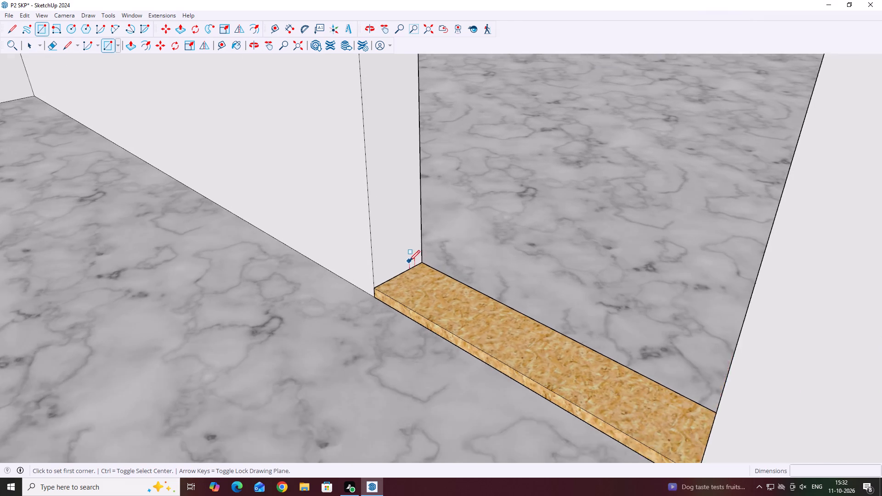
pyautogui.scroll(1, 409, 261)
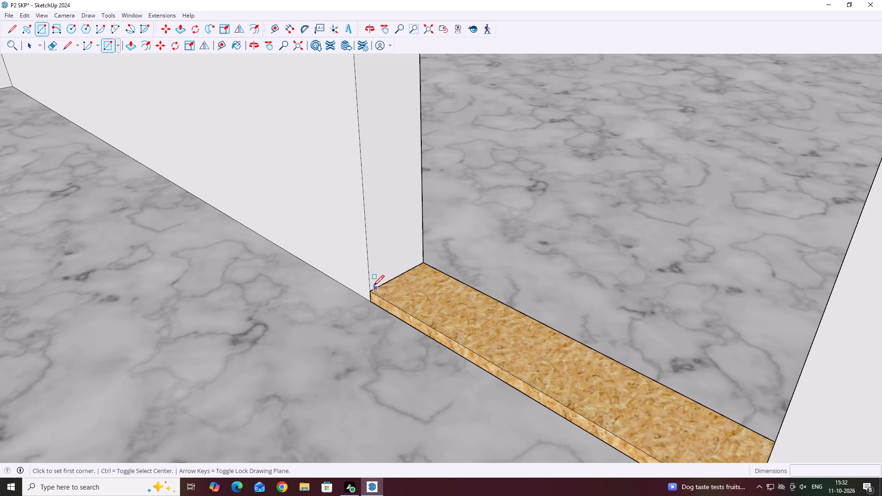
pyautogui.click(369, 290)
pyautogui.scroll(-17, 481, 286)
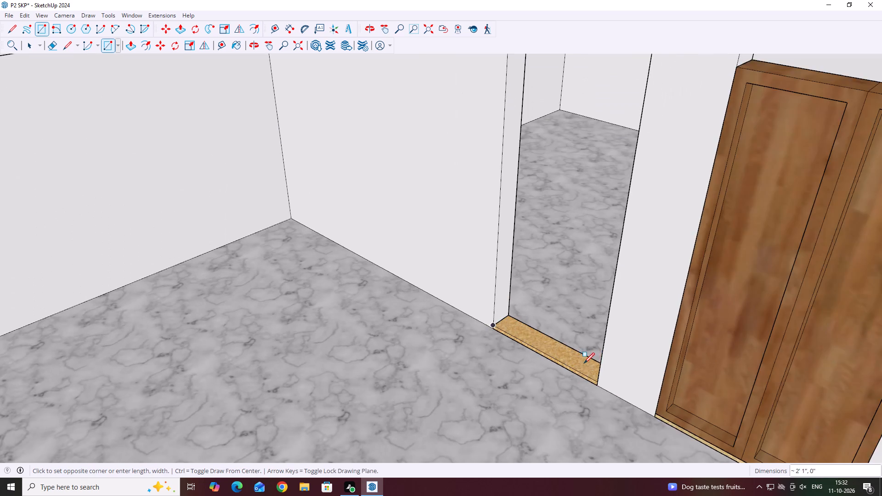
pyautogui.scroll(-2, 584, 363)
pyautogui.moveTo(605, 326); pyautogui.dragTo(673, 347, button='middle')
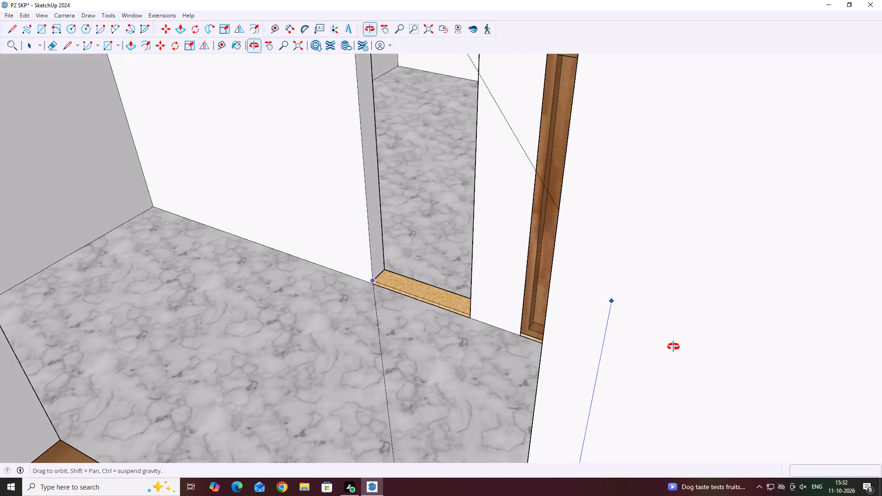
pyautogui.moveTo(673, 347); pyautogui.dragTo(613, 343, button='middle')
pyautogui.moveTo(521, 305); pyautogui.dragTo(588, 322, button='middle')
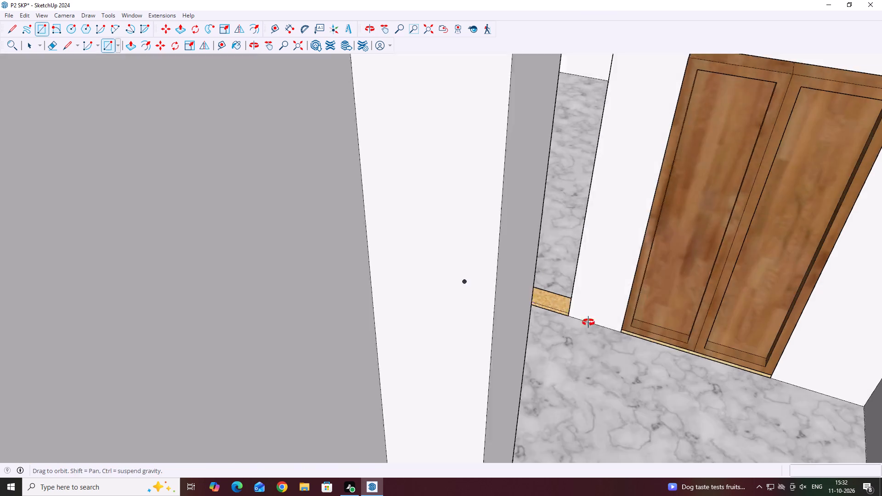
pyautogui.moveTo(588, 322); pyautogui.dragTo(601, 322, button='middle')
pyautogui.moveTo(539, 303); pyautogui.dragTo(534, 350, button='middle')
pyautogui.scroll(-17, 584, 299)
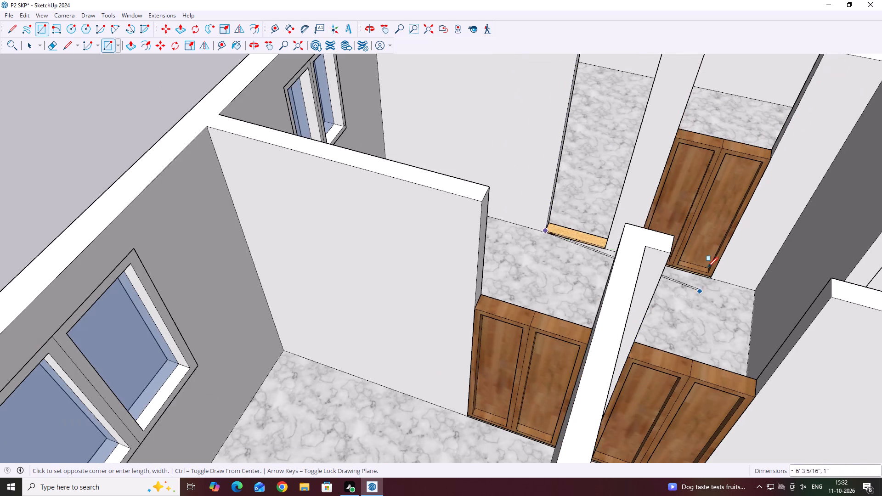
pyautogui.moveTo(621, 231); pyautogui.dragTo(587, 257, button='middle')
pyautogui.scroll(13, 594, 240)
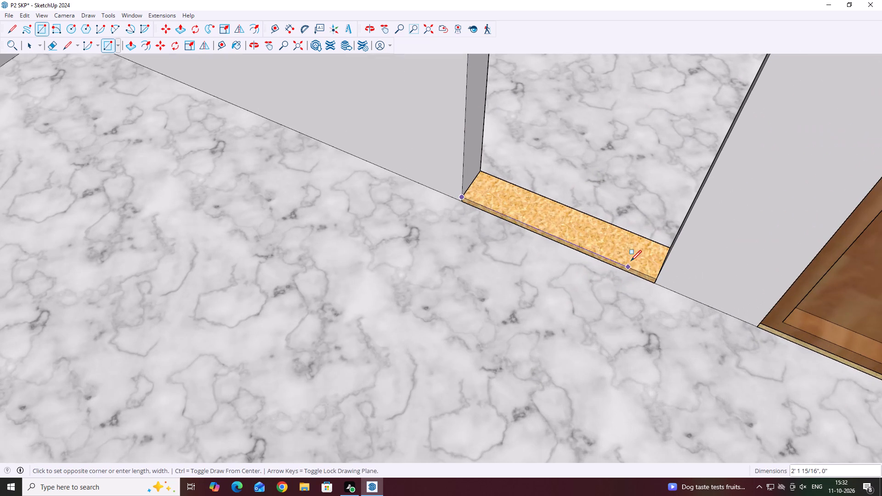
pyautogui.click(657, 278)
pyautogui.scroll(-9, 666, 238)
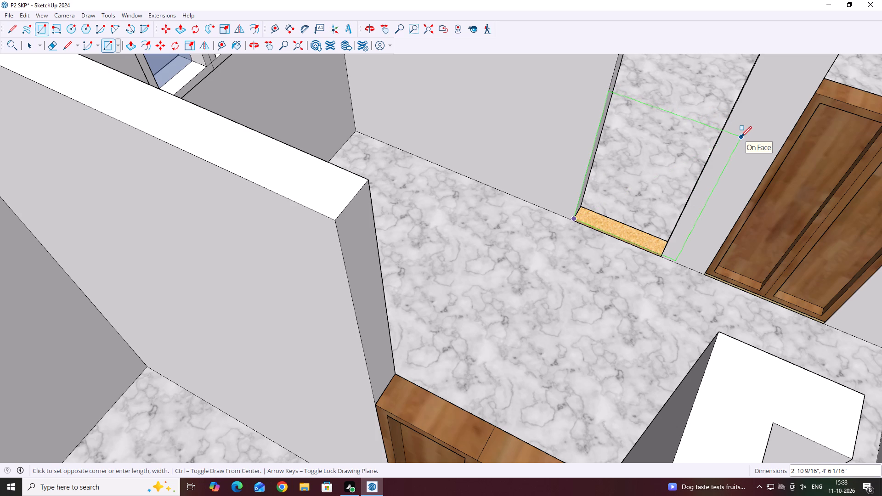
pyautogui.write("2'6")
pyautogui.press(',')
pyautogui.press('9')
pyautogui.press('BackSpace')
pyautogui.write("6'")
pyautogui.press('Return')
pyautogui.press('space')
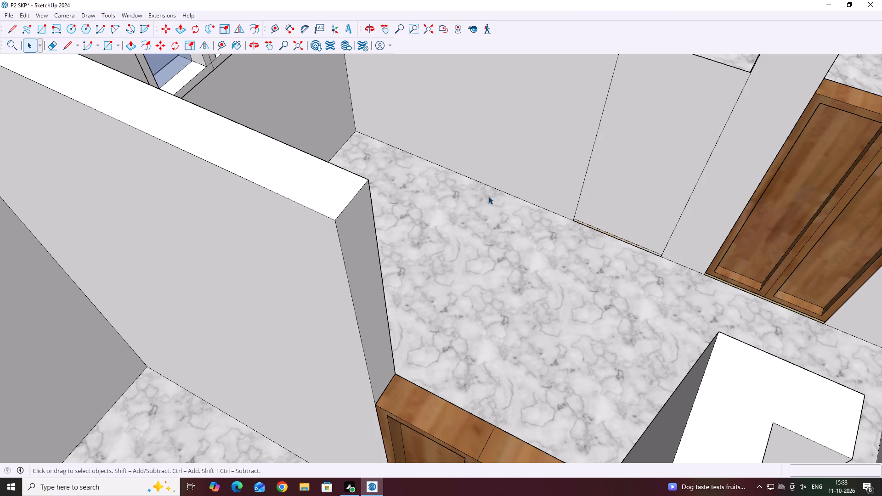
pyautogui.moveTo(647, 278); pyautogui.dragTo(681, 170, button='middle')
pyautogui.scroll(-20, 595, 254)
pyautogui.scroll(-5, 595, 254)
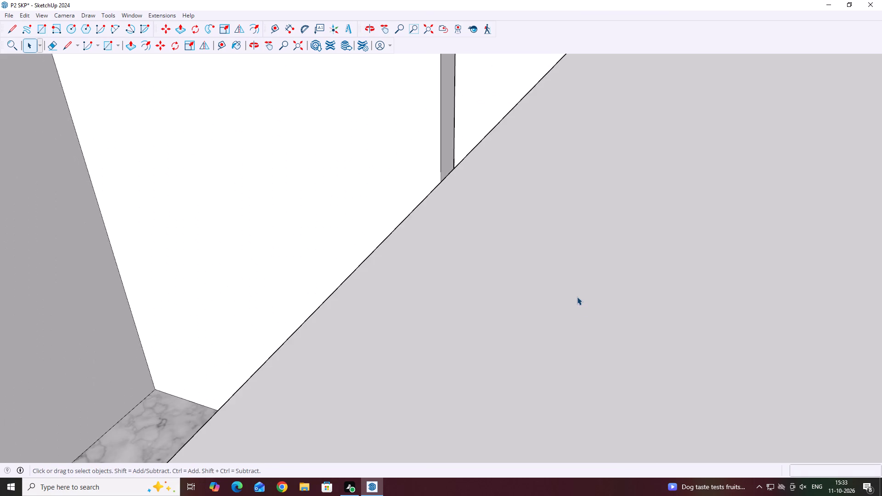
# Make the door rectangle with its edges a group and open the group for editing.
pyautogui.scroll(-13, 577, 297)
pyautogui.scroll(-1, 427, 238)
pyautogui.moveTo(427, 238); pyautogui.dragTo(357, 288, button='middle')
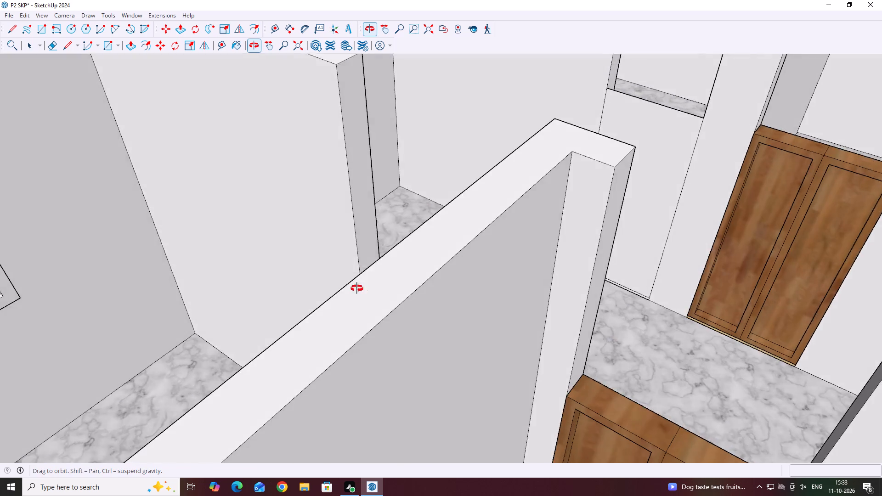
pyautogui.moveTo(357, 288); pyautogui.dragTo(357, 283, button='middle')
pyautogui.moveTo(678, 256); pyautogui.dragTo(561, 284, button='middle')
pyautogui.scroll(3, 615, 337)
pyautogui.moveTo(613, 336); pyautogui.dragTo(674, 321, button='middle')
pyautogui.scroll(6, 605, 304)
pyautogui.moveTo(614, 290); pyautogui.dragTo(624, 288, button='middle')
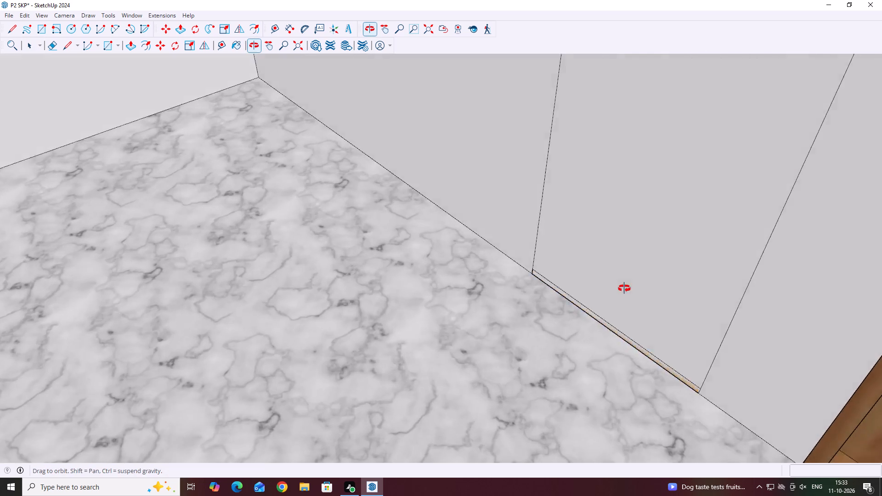
pyautogui.moveTo(624, 288); pyautogui.dragTo(661, 262, button='middle')
pyautogui.click(630, 265)
pyautogui.moveTo(631, 294); pyautogui.dragTo(708, 298, button='middle')
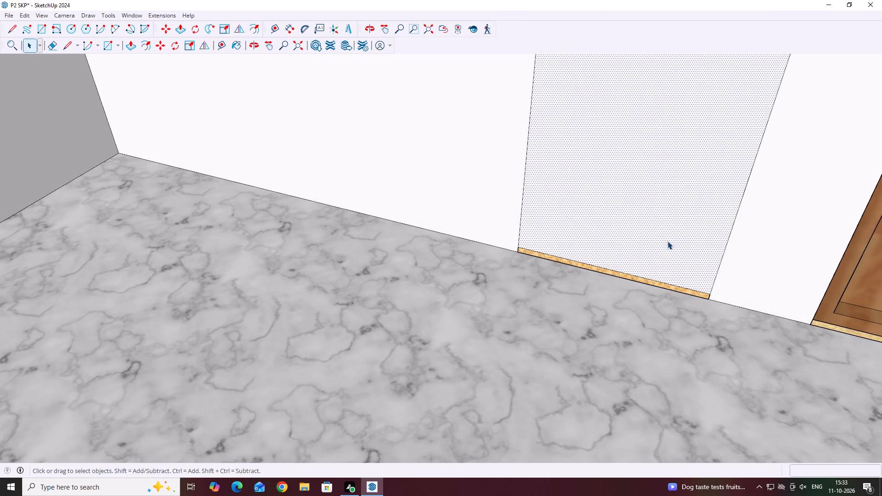
pyautogui.tripleClick(667, 241)
pyautogui.middleClick(664, 235)
pyautogui.click(664, 235)
pyautogui.doubleClick(667, 233)
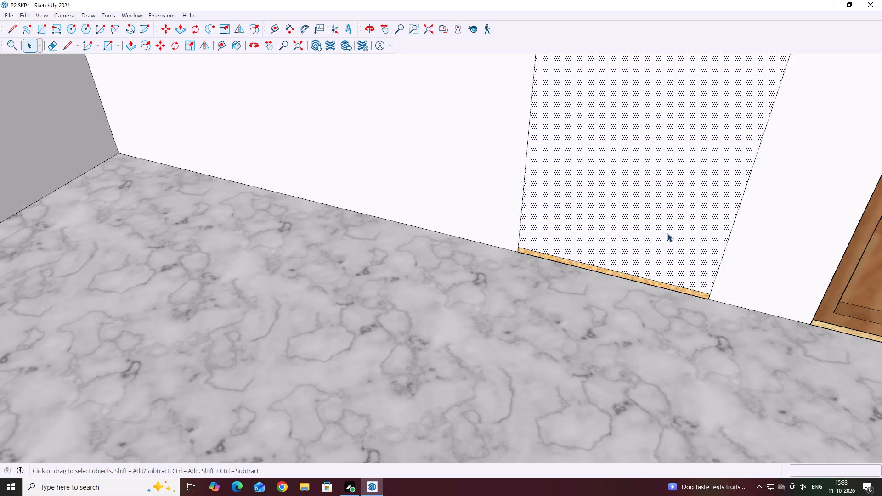
pyautogui.rightClick(667, 233)
pyautogui.click(707, 319)
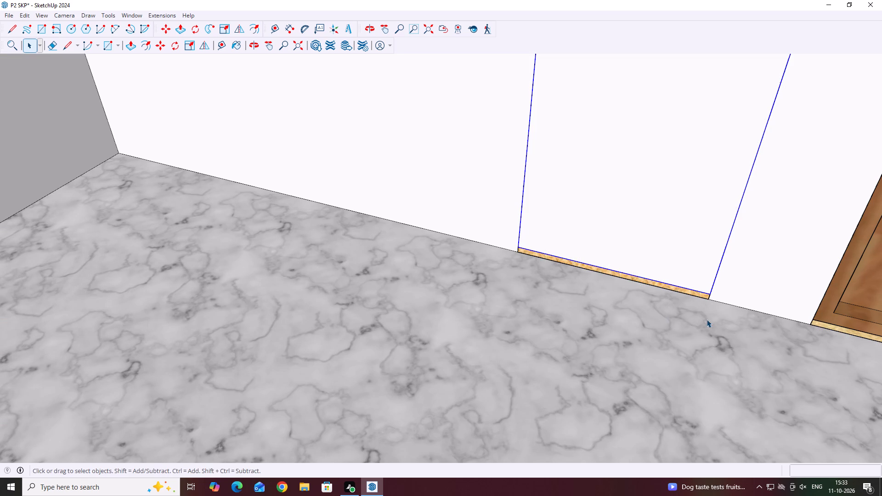
pyautogui.click(629, 240)
pyautogui.tripleClick(660, 255)
pyautogui.click(644, 240)
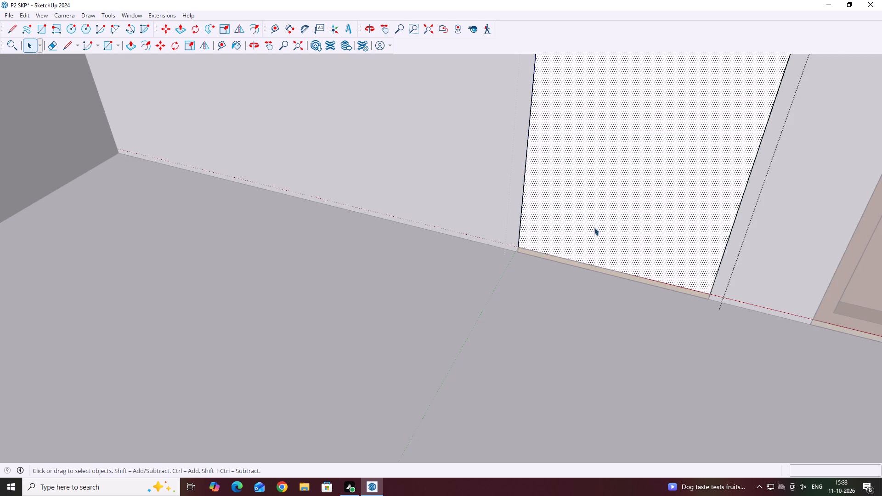
# Draw a vertical 6' line from the door face's top-edge midpoint to its bottom edge, splitting it into two equal leaves.
pyautogui.scroll(-11, 584, 229)
pyautogui.moveTo(565, 249); pyautogui.dragTo(600, 357, button='middle')
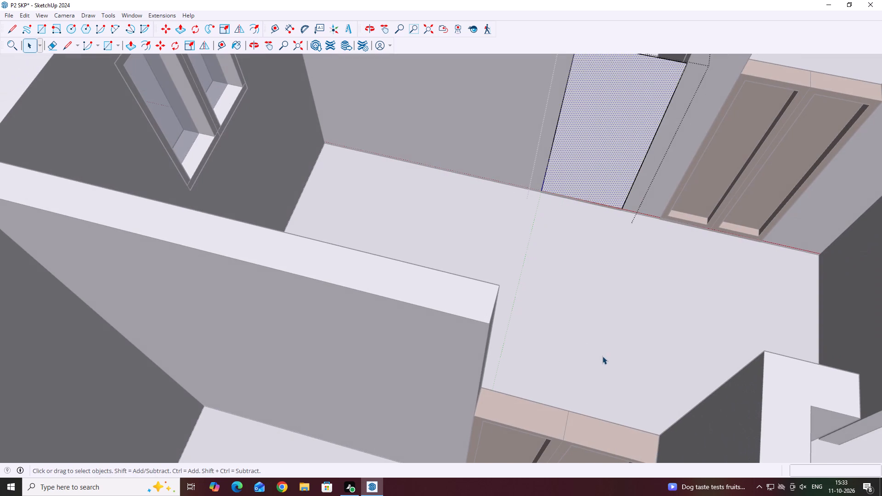
pyautogui.moveTo(616, 284); pyautogui.dragTo(605, 304, button='middle')
pyautogui.press('l')
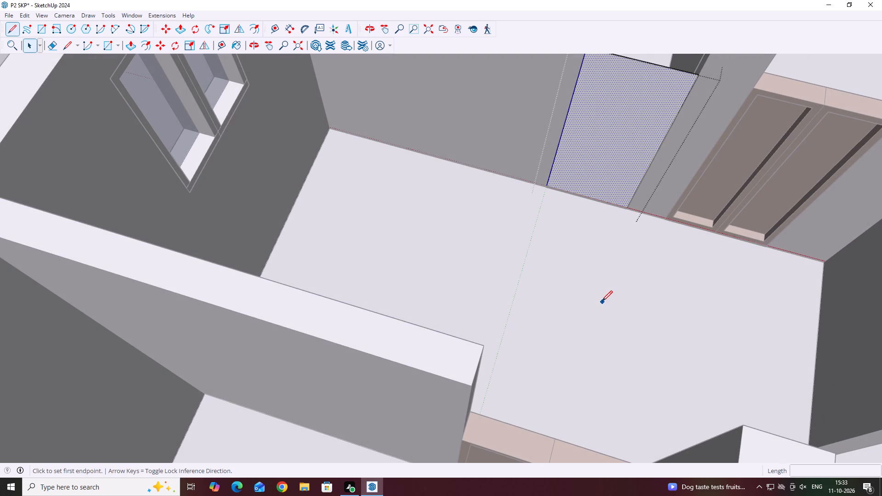
pyautogui.scroll(-5, 574, 326)
pyautogui.scroll(2, 593, 183)
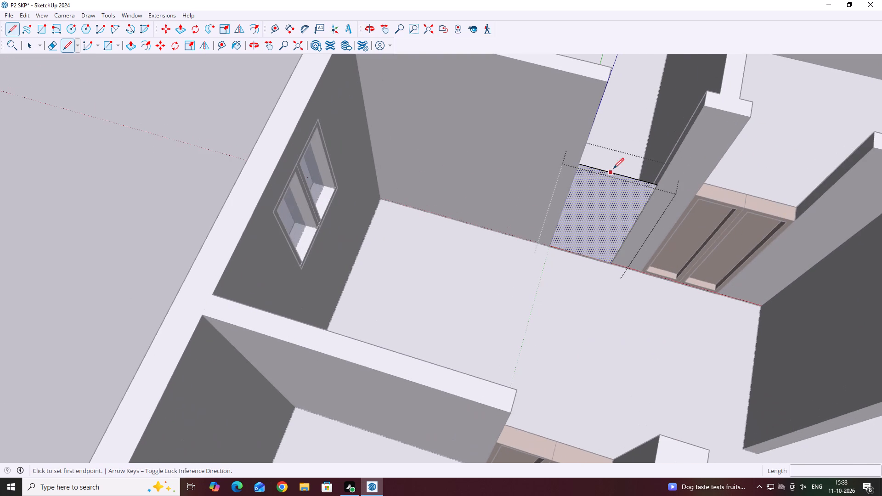
pyautogui.click(618, 176)
pyautogui.scroll(4, 606, 254)
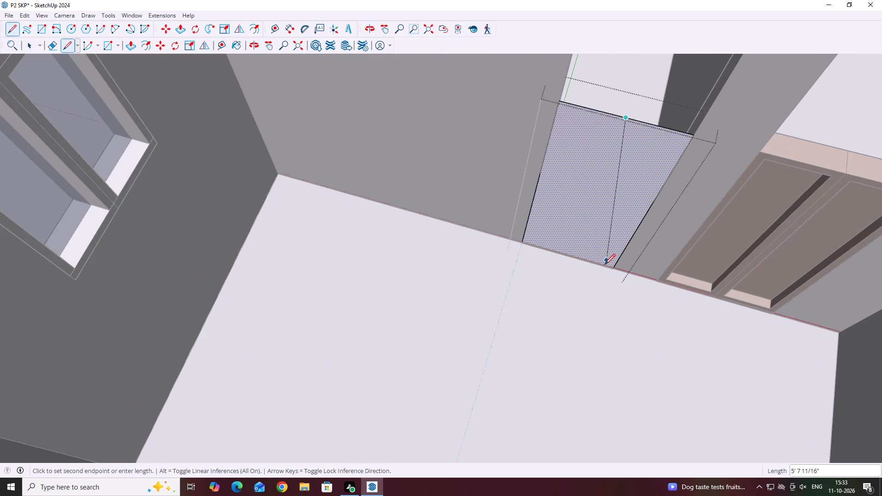
pyautogui.moveTo(605, 265); pyautogui.dragTo(610, 236, button='middle')
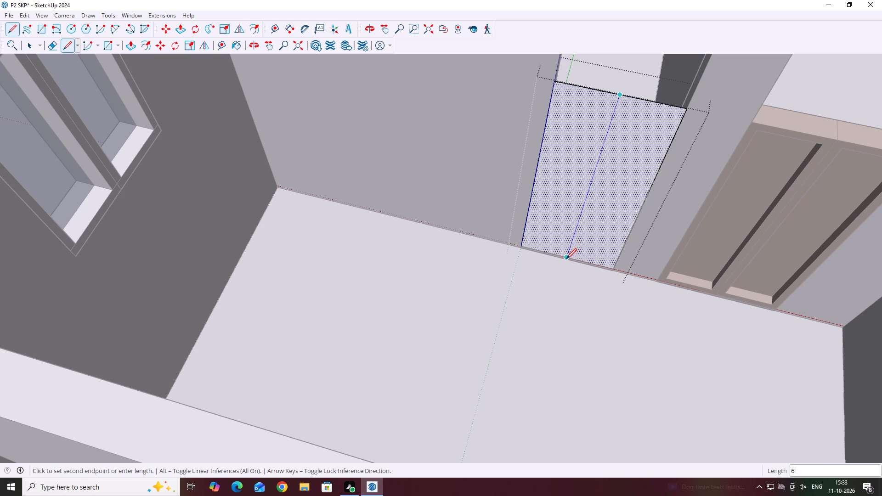
pyautogui.click(566, 259)
pyautogui.press('space')
# Offset the outline of the door leaf nearer the neighbouring wooden door inward by 2".
pyautogui.moveTo(559, 257); pyautogui.dragTo(564, 224, button='middle')
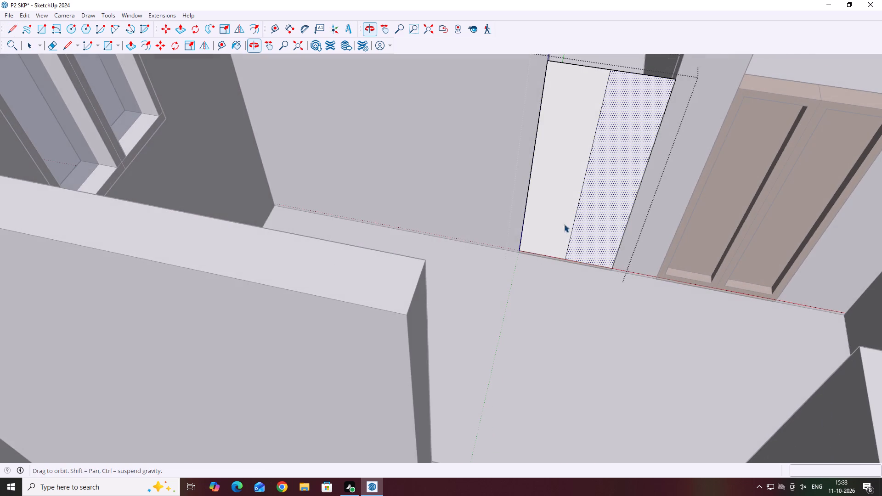
pyautogui.moveTo(564, 224); pyautogui.dragTo(570, 222, button='middle')
pyautogui.moveTo(608, 147); pyautogui.dragTo(603, 138, button='middle')
pyautogui.press('f')
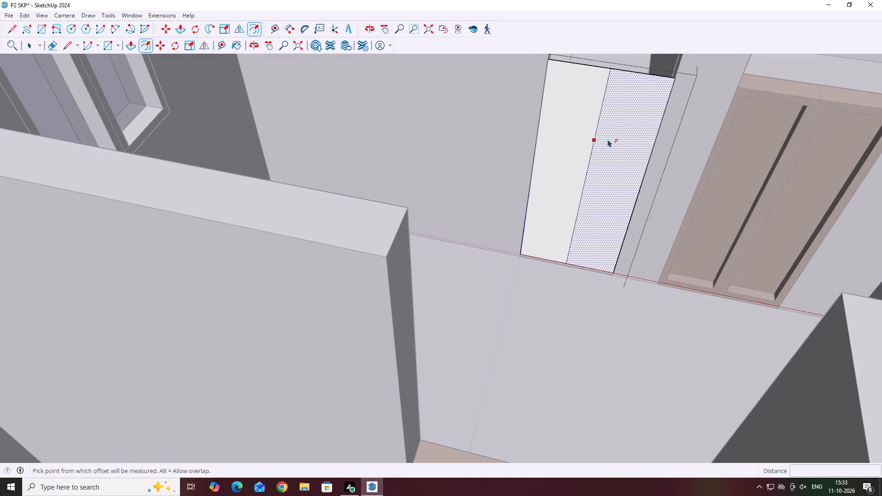
pyautogui.click(635, 73)
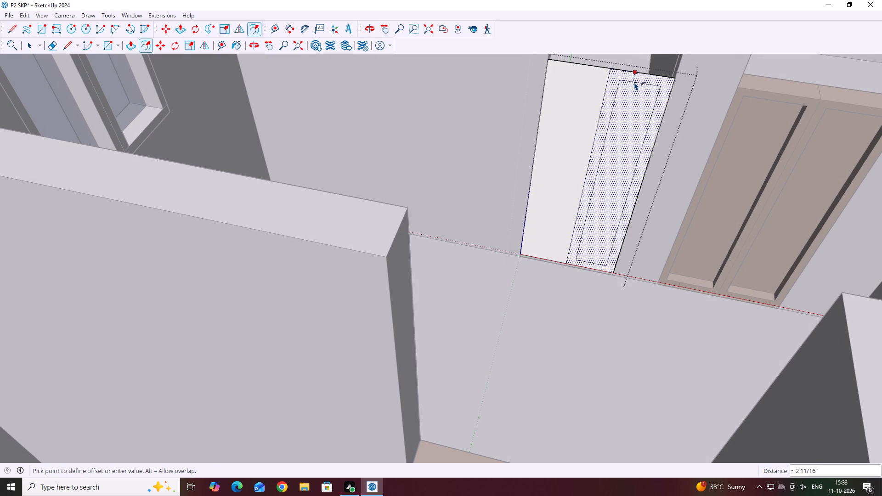
pyautogui.press('2')
pyautogui.press('Return')
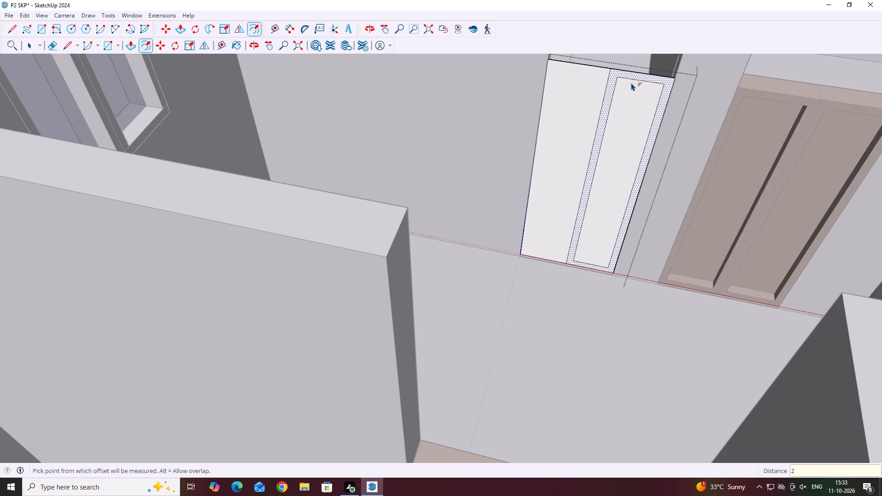
pyautogui.press('space')
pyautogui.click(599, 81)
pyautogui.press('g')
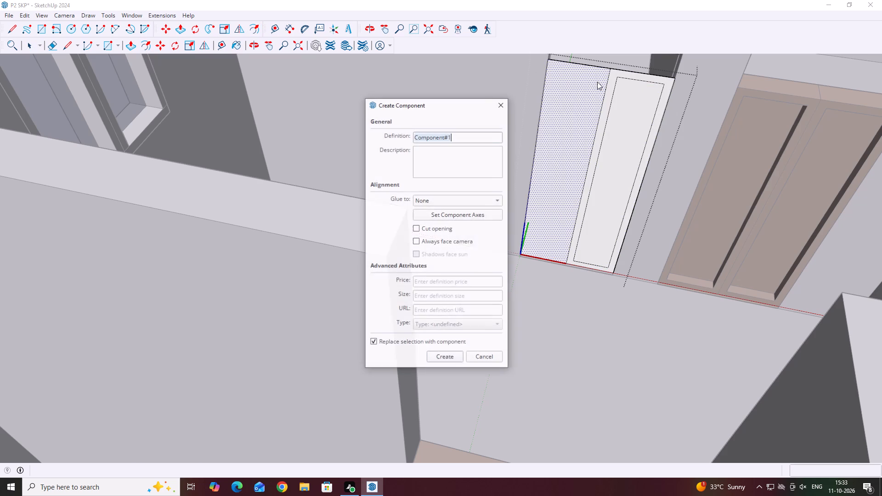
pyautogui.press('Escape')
# Offset the outline of the other, still plain door leaf inward by 2".
pyautogui.press('f')
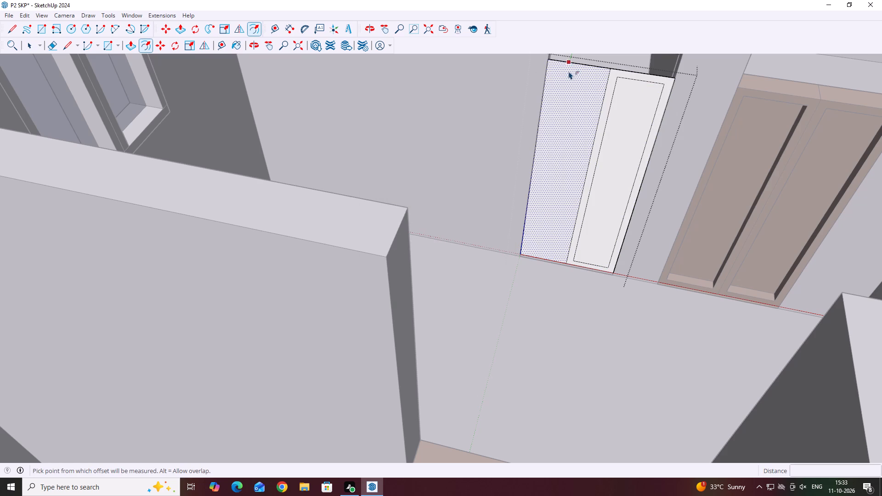
pyautogui.click(569, 63)
pyautogui.press('Escape')
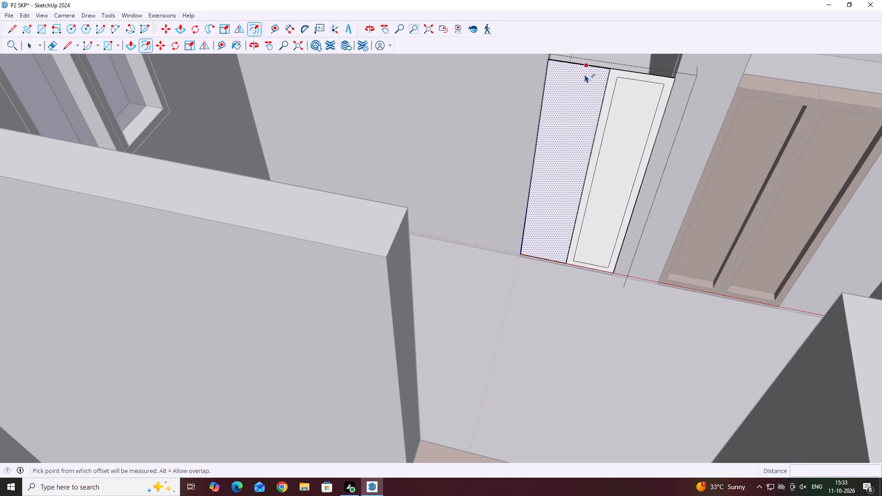
pyautogui.hotkey('ctrl', 'z')
pyautogui.scroll(2, 587, 64)
pyautogui.click(586, 68)
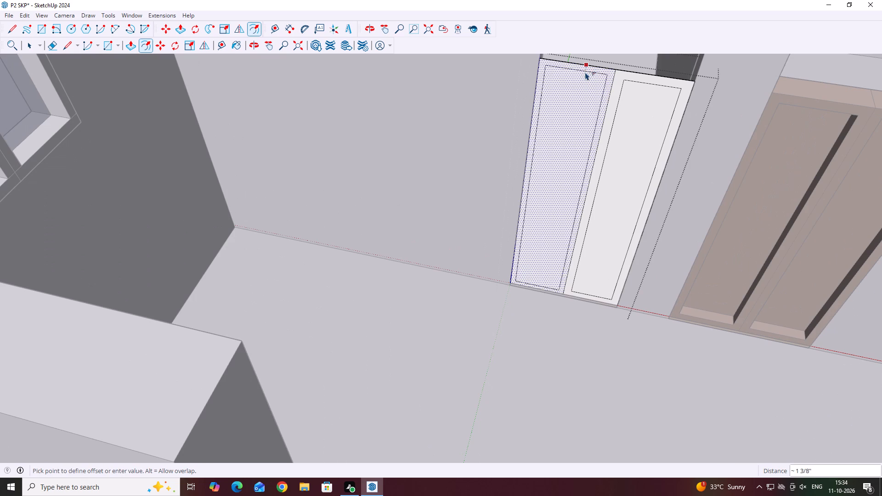
pyautogui.press('2')
pyautogui.press('Return')
pyautogui.press('space')
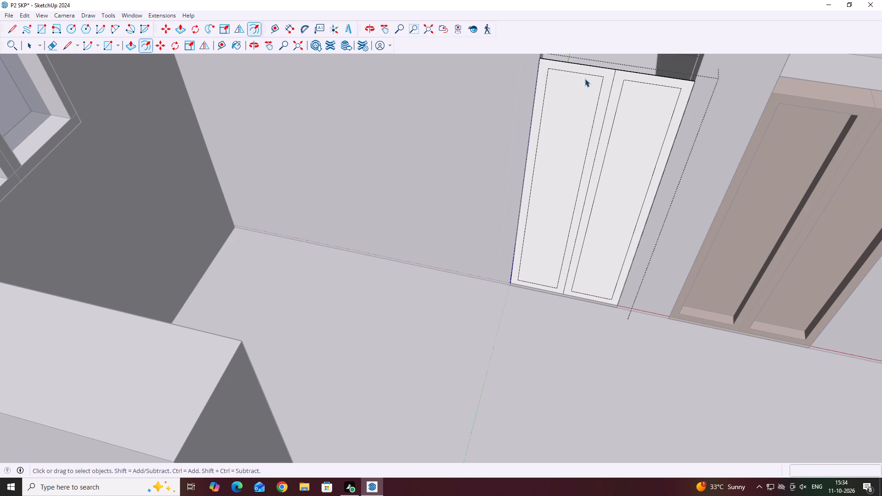
# Push/Pull the 2" border faces of both door leaves outward by 6".
pyautogui.scroll(3, 600, 121)
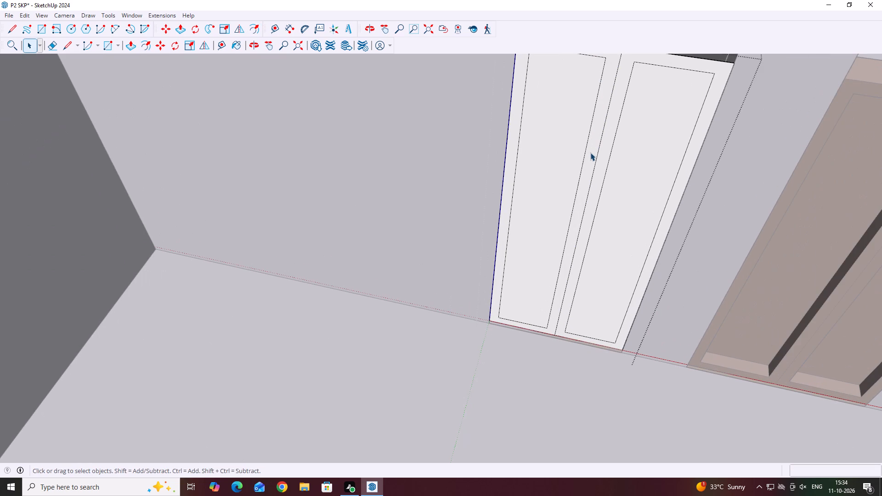
pyautogui.moveTo(615, 151); pyautogui.dragTo(625, 145, button='middle')
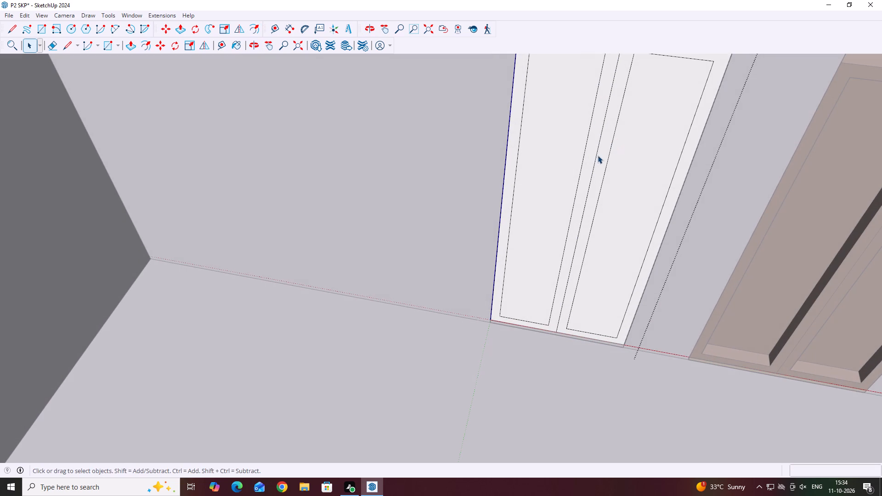
pyautogui.scroll(1, 575, 149)
pyautogui.click(587, 168)
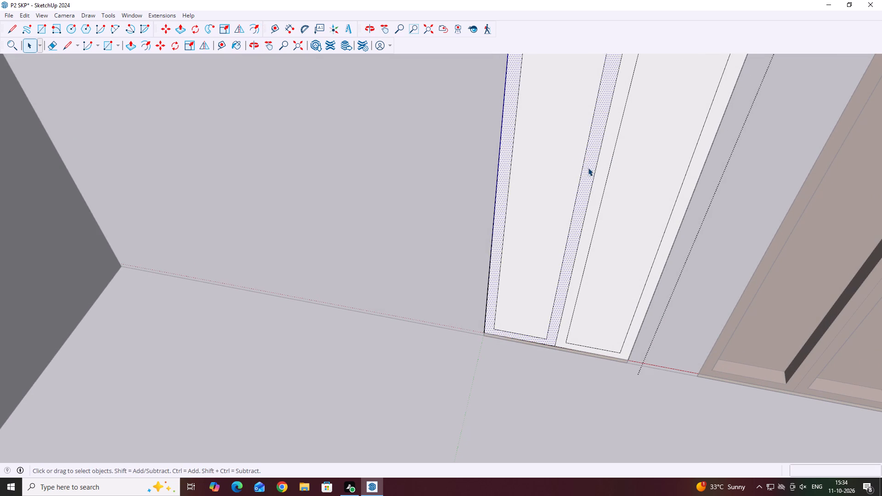
pyautogui.press('p')
pyautogui.click(587, 167)
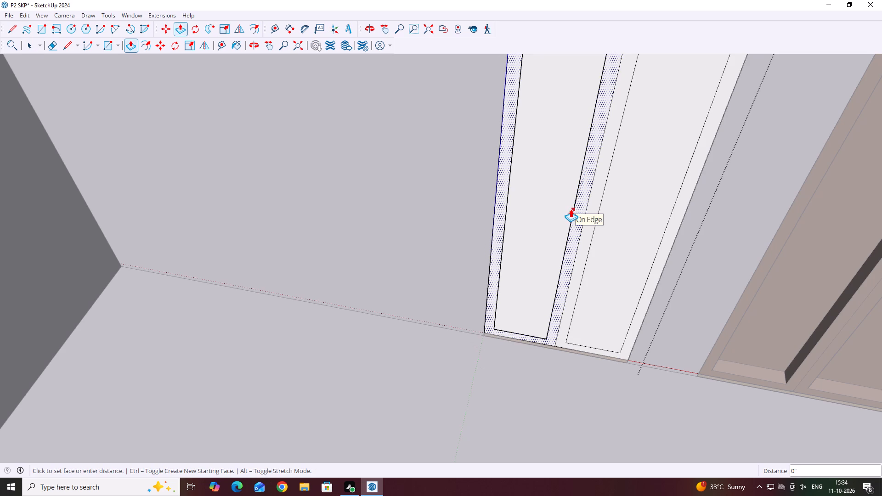
pyautogui.press('6')
pyautogui.press('Return')
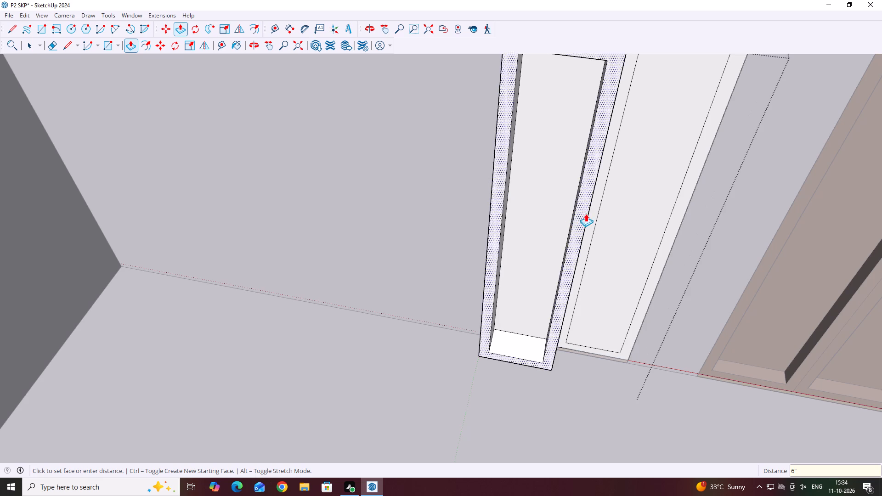
pyautogui.scroll(-5, 578, 261)
pyautogui.scroll(9, 615, 129)
pyautogui.doubleClick(611, 134)
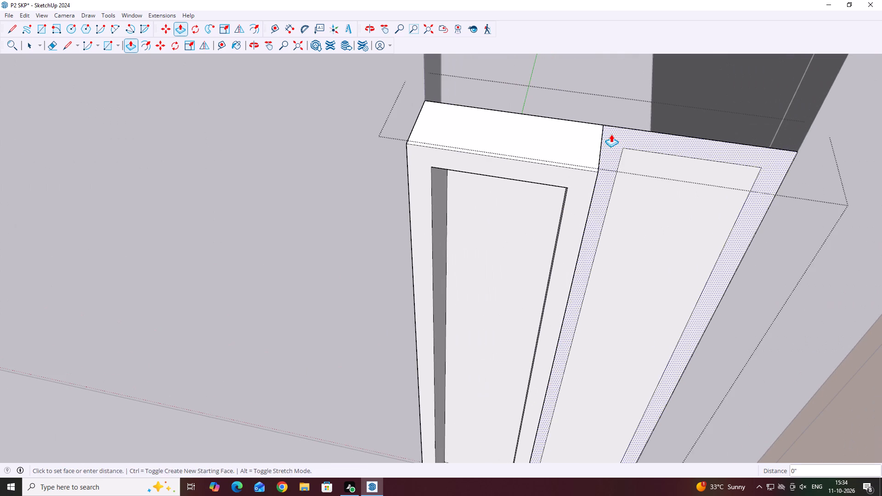
pyautogui.press('space')
# Delete the recessed inner panel faces of both door leaves.
pyautogui.scroll(-7, 475, 165)
pyautogui.moveTo(541, 225); pyautogui.dragTo(562, 171, button='middle')
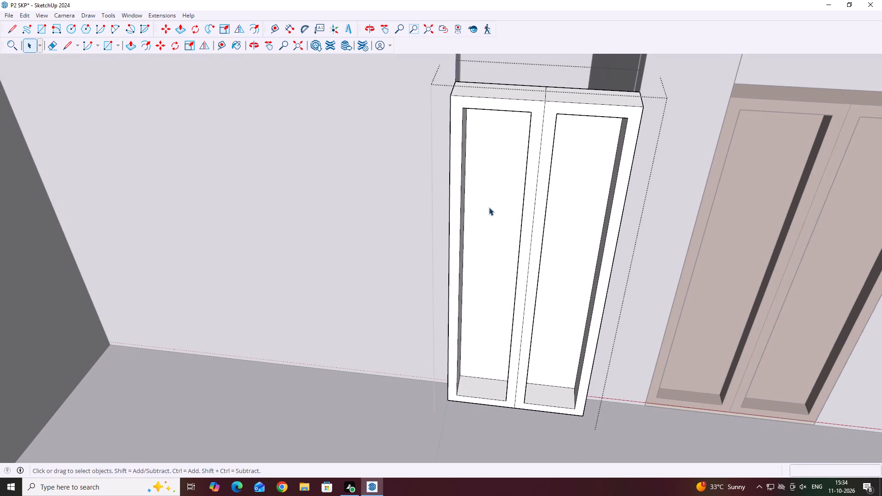
pyautogui.click(501, 198)
pyautogui.moveTo(532, 183); pyautogui.dragTo(534, 231, button='middle')
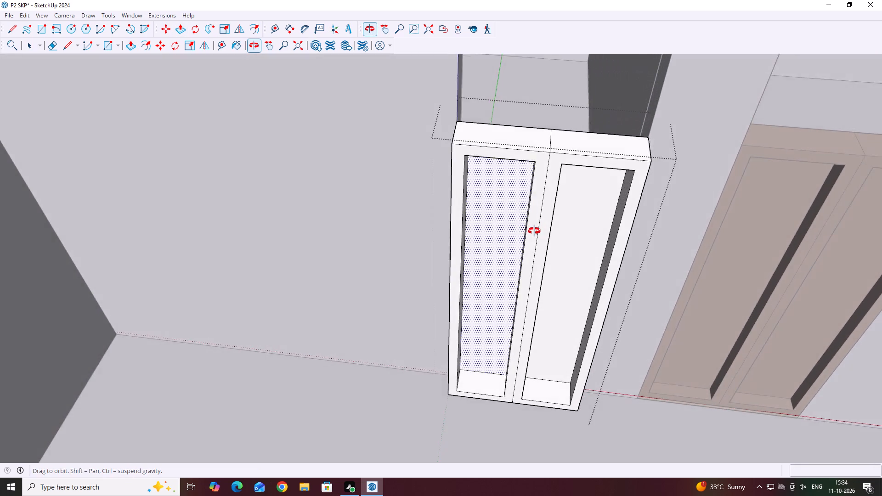
pyautogui.moveTo(534, 231); pyautogui.dragTo(540, 242, button='middle')
pyautogui.press('Delete')
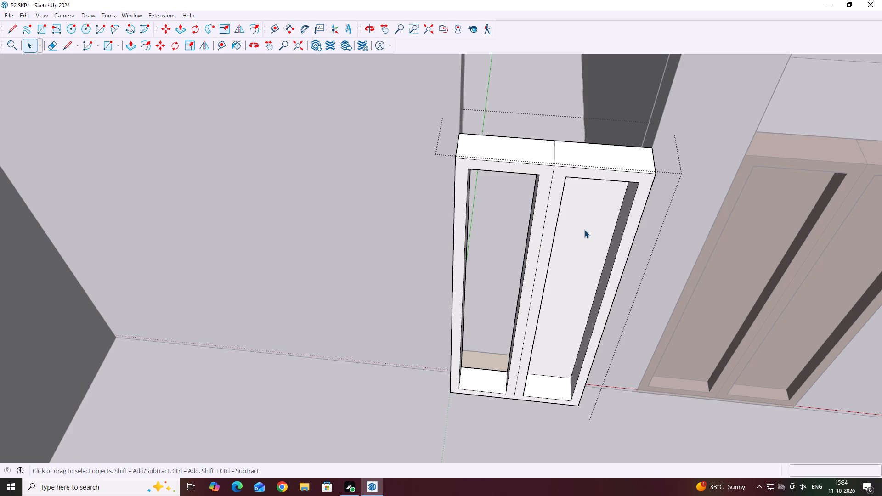
pyautogui.click(581, 221)
pyautogui.press('Delete')
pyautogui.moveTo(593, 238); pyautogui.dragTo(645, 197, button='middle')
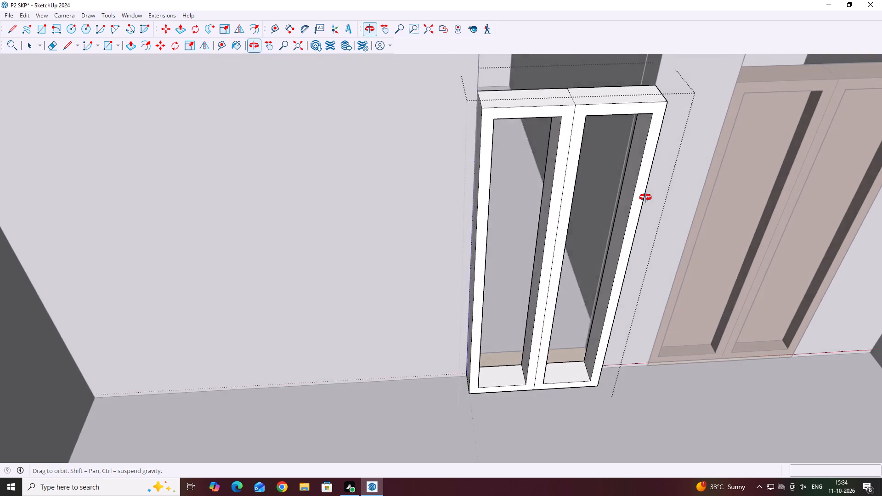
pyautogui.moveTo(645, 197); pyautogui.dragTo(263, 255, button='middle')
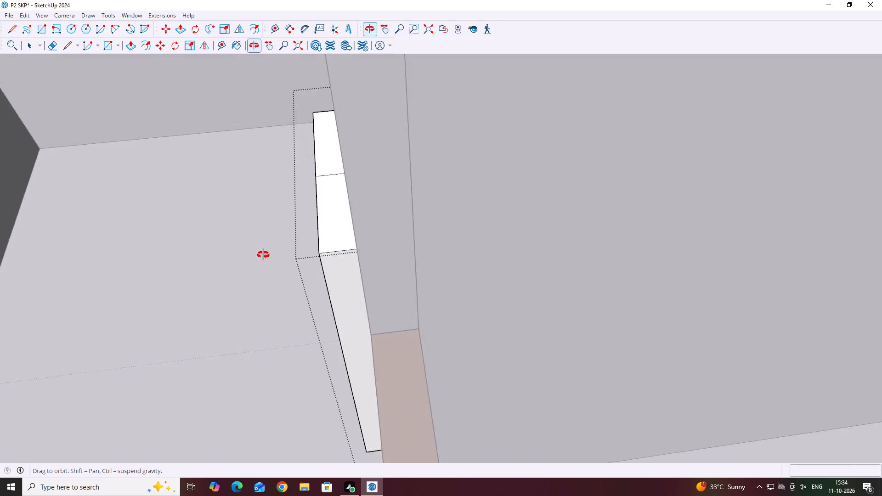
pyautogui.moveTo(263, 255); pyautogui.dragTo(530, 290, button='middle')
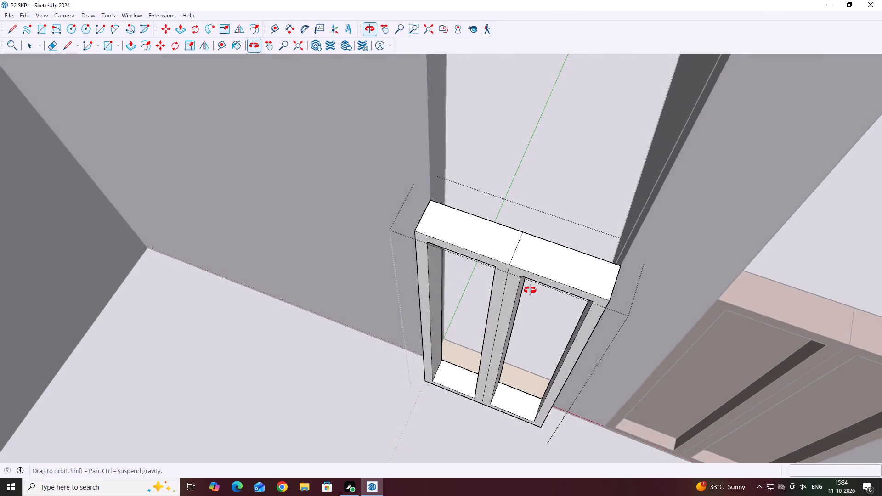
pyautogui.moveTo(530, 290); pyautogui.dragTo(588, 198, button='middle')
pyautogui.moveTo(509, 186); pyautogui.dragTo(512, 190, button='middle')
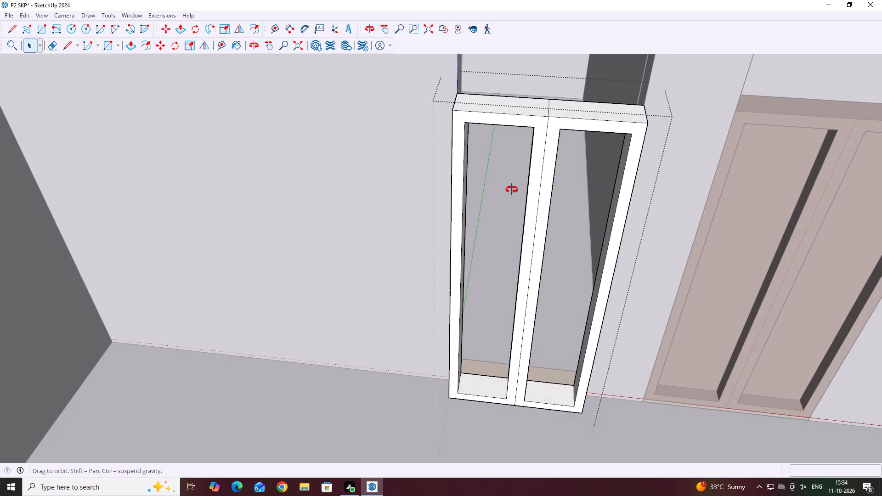
# Draw an 11" by 5' 8" rectangular panel at mid-depth inside the frame of the door leaf nearer the neighbouring wooden door.
pyautogui.moveTo(512, 190); pyautogui.dragTo(587, 187, button='middle')
pyautogui.press('r')
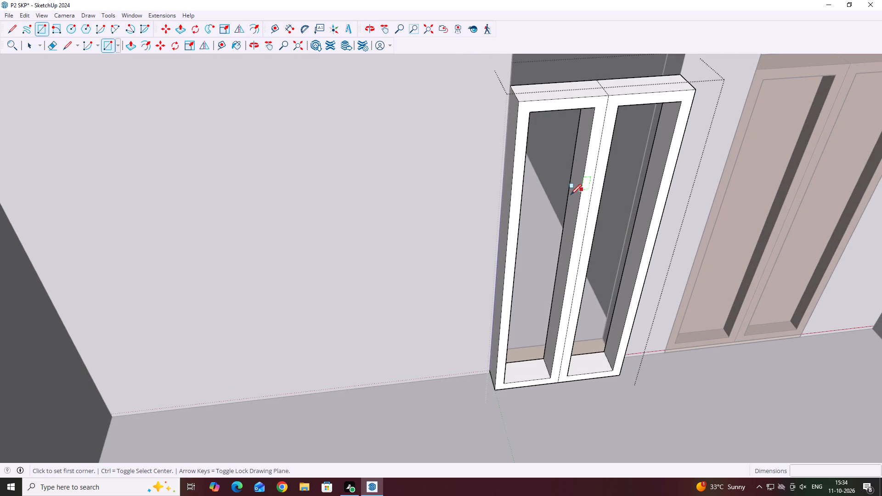
pyautogui.moveTo(596, 353); pyautogui.dragTo(590, 359, button='middle')
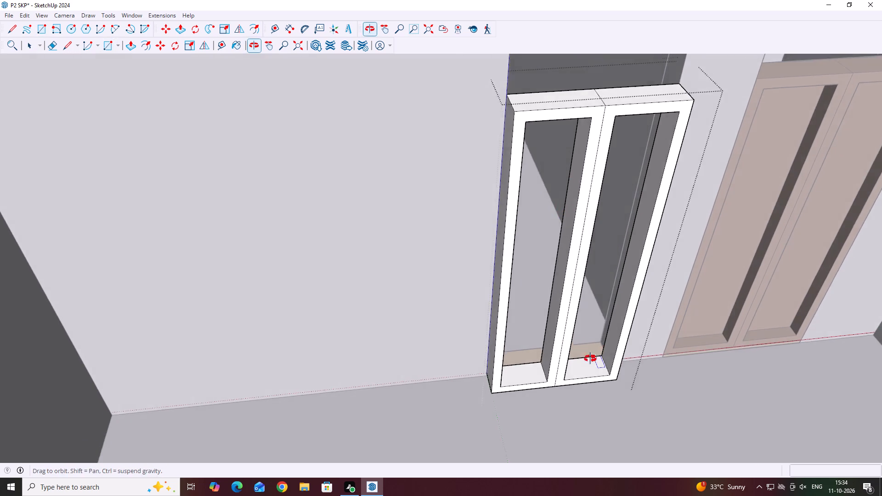
pyautogui.moveTo(590, 359); pyautogui.dragTo(585, 361, button='middle')
pyautogui.scroll(2, 594, 361)
pyautogui.click(605, 369)
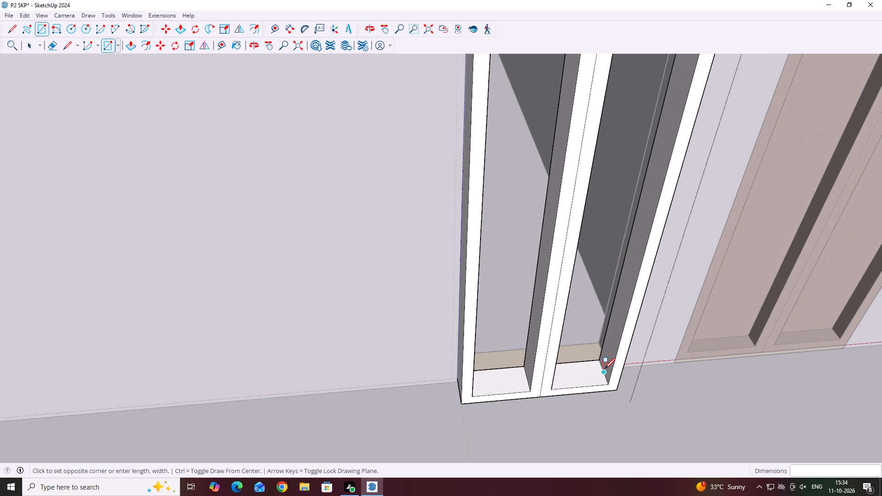
pyautogui.scroll(-5, 604, 366)
pyautogui.moveTo(602, 311); pyautogui.dragTo(535, 328, button='middle')
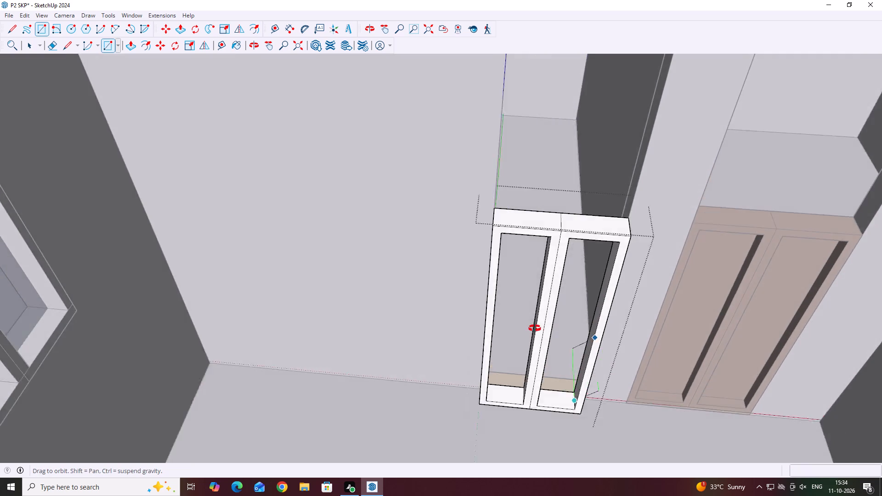
pyautogui.moveTo(535, 328); pyautogui.dragTo(503, 327, button='middle')
pyautogui.scroll(4, 537, 256)
pyautogui.moveTo(535, 256); pyautogui.dragTo(529, 201, button='middle')
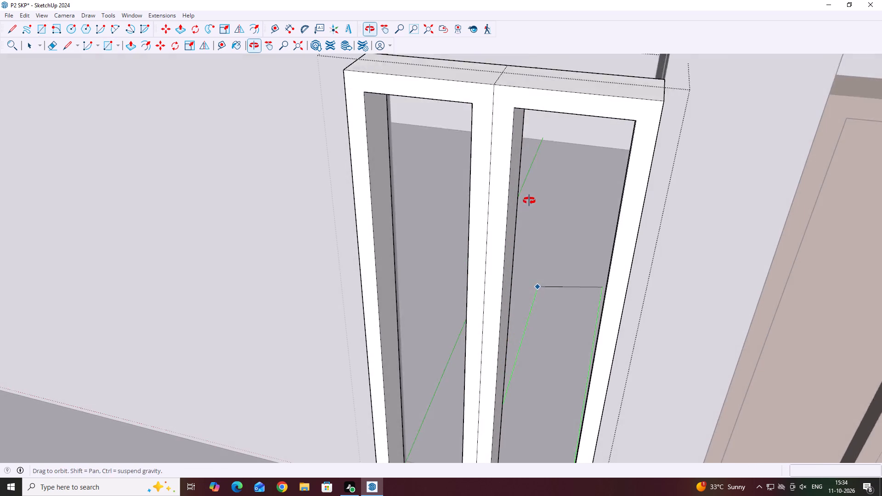
pyautogui.moveTo(529, 201); pyautogui.dragTo(529, 199, button='middle')
pyautogui.scroll(5, 516, 104)
pyautogui.moveTo(519, 92); pyautogui.dragTo(525, 67, button='middle')
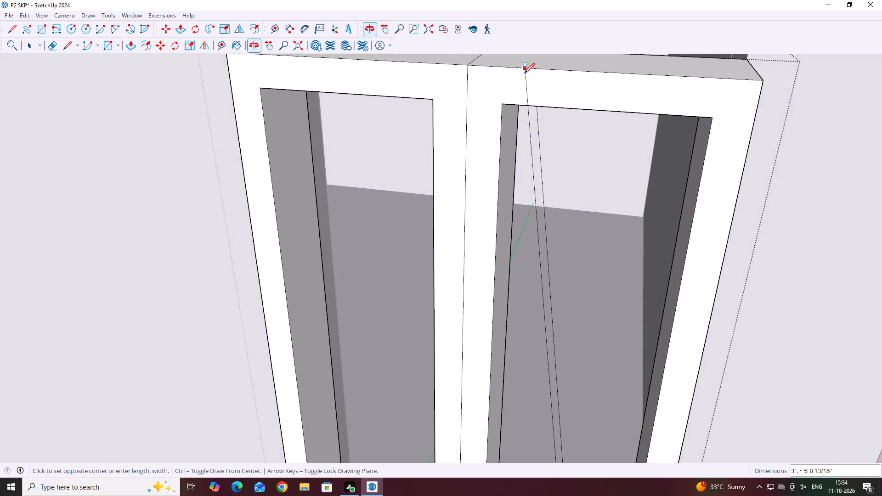
pyautogui.moveTo(507, 133); pyautogui.dragTo(513, 79, button='middle')
pyautogui.moveTo(508, 134); pyautogui.dragTo(512, 88, button='middle')
pyautogui.scroll(4, 510, 122)
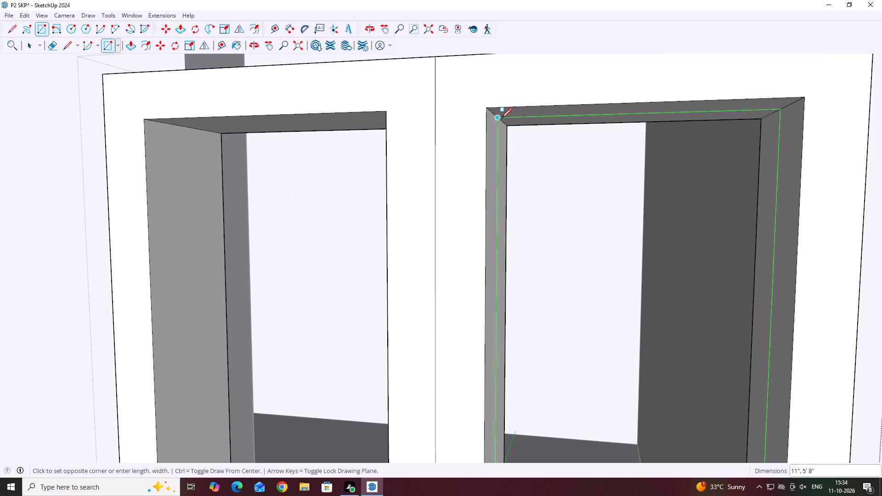
pyautogui.click(497, 119)
pyautogui.press('space')
# Reverse the face of the new rectangular panel in the door leaf.
pyautogui.scroll(-4, 514, 140)
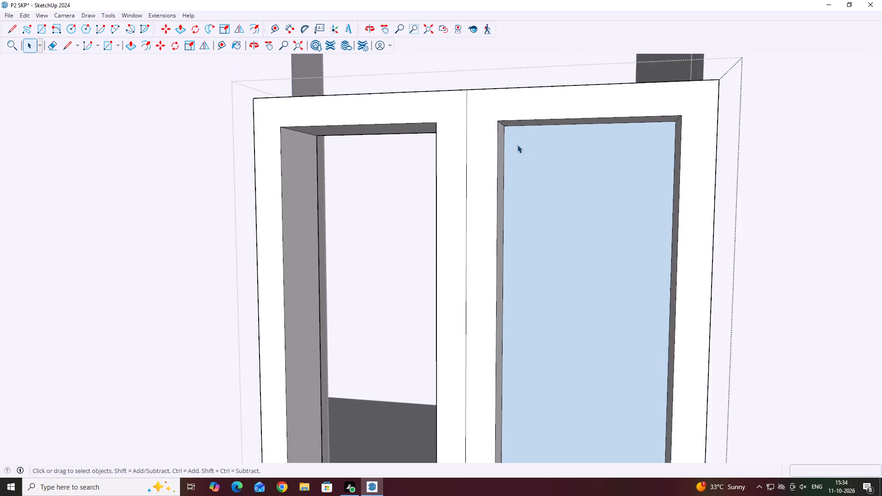
pyautogui.scroll(-9, 517, 145)
pyautogui.moveTo(542, 193); pyautogui.dragTo(565, 206, button='middle')
pyautogui.click(571, 200)
pyautogui.rightClick(569, 200)
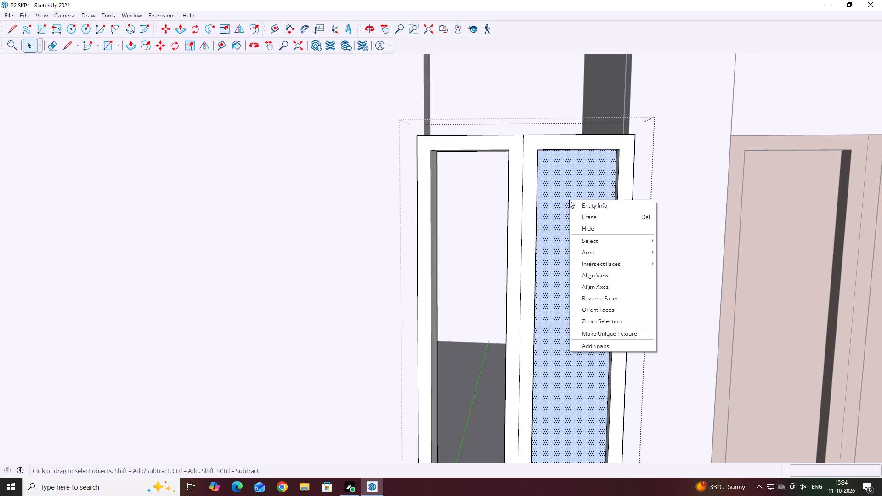
pyautogui.click(609, 295)
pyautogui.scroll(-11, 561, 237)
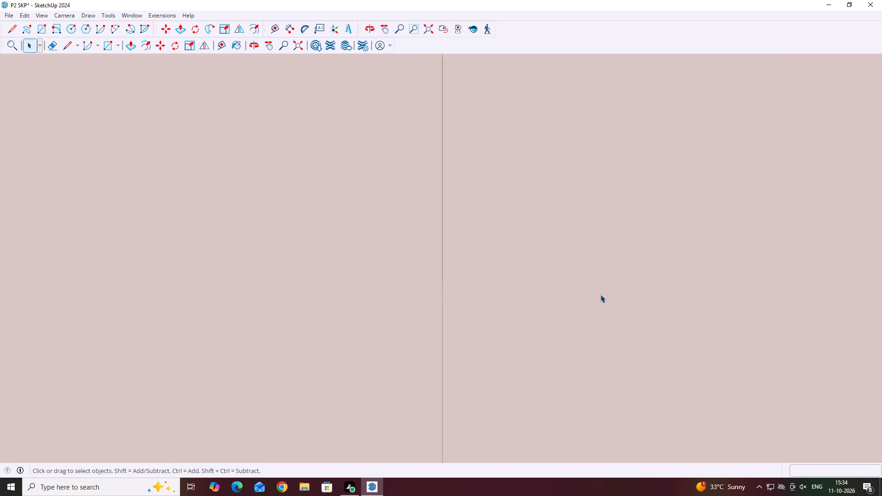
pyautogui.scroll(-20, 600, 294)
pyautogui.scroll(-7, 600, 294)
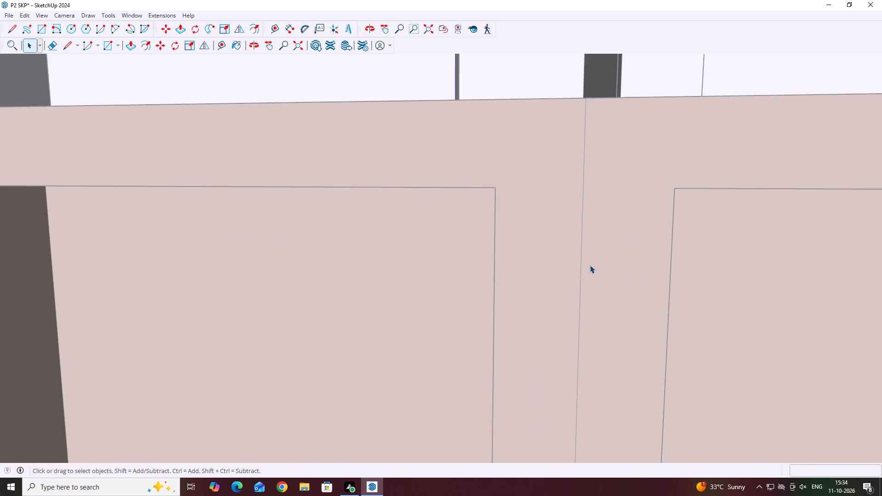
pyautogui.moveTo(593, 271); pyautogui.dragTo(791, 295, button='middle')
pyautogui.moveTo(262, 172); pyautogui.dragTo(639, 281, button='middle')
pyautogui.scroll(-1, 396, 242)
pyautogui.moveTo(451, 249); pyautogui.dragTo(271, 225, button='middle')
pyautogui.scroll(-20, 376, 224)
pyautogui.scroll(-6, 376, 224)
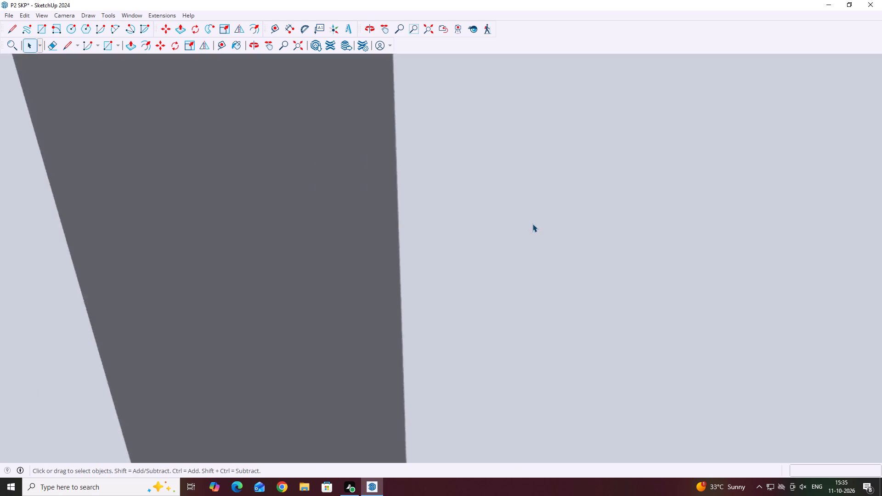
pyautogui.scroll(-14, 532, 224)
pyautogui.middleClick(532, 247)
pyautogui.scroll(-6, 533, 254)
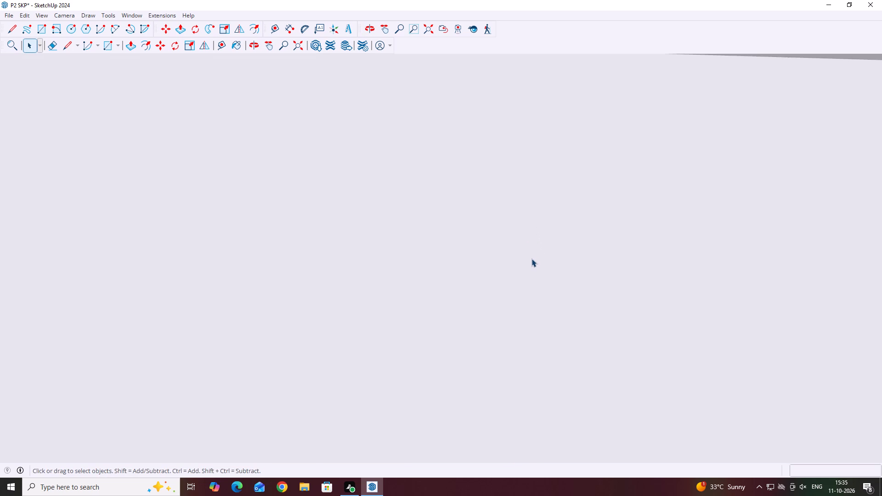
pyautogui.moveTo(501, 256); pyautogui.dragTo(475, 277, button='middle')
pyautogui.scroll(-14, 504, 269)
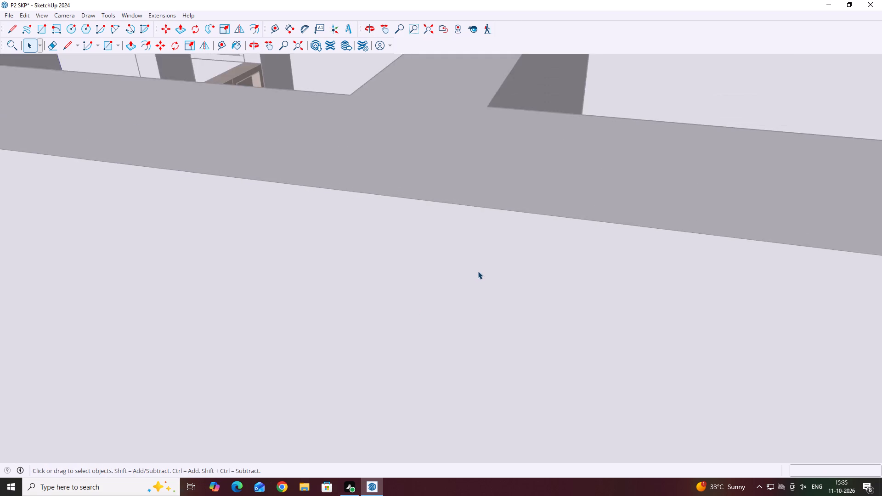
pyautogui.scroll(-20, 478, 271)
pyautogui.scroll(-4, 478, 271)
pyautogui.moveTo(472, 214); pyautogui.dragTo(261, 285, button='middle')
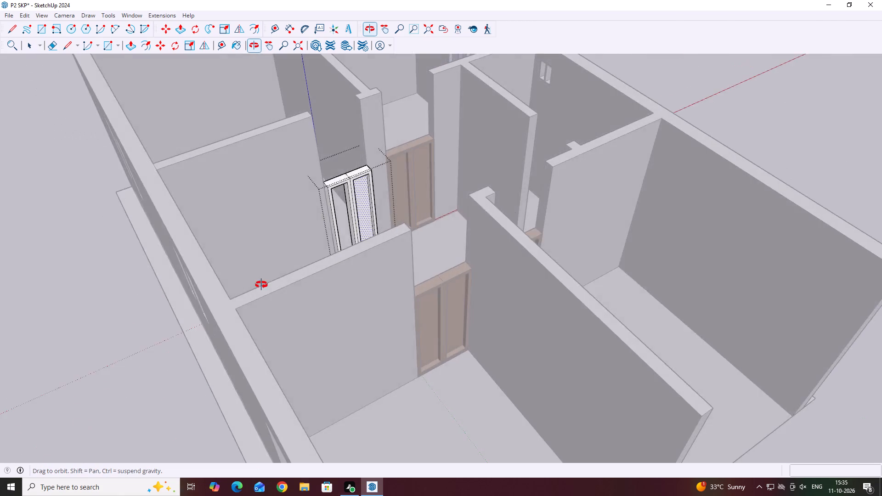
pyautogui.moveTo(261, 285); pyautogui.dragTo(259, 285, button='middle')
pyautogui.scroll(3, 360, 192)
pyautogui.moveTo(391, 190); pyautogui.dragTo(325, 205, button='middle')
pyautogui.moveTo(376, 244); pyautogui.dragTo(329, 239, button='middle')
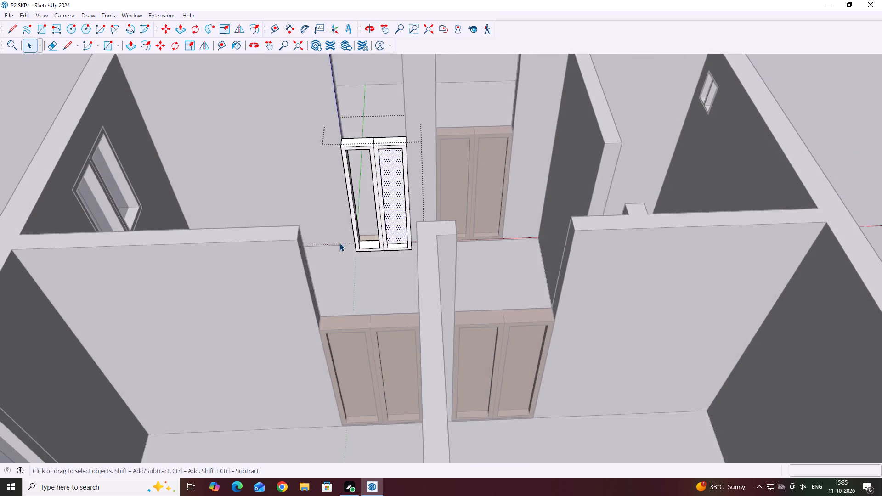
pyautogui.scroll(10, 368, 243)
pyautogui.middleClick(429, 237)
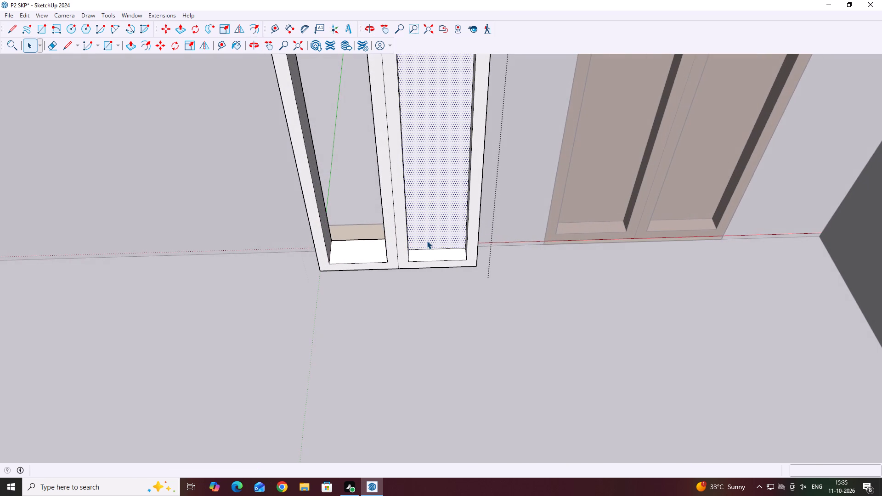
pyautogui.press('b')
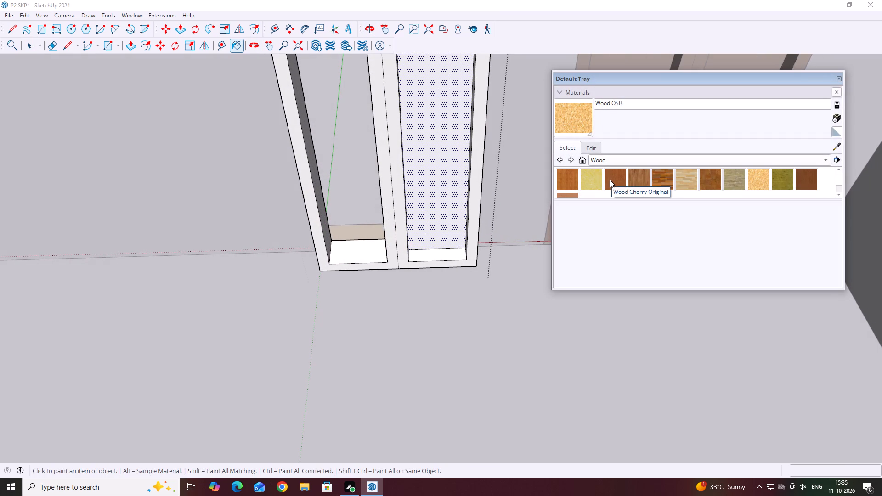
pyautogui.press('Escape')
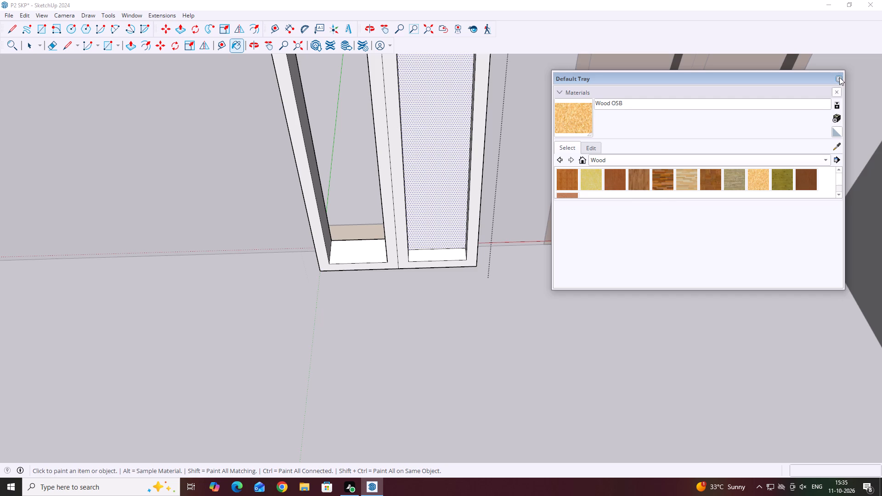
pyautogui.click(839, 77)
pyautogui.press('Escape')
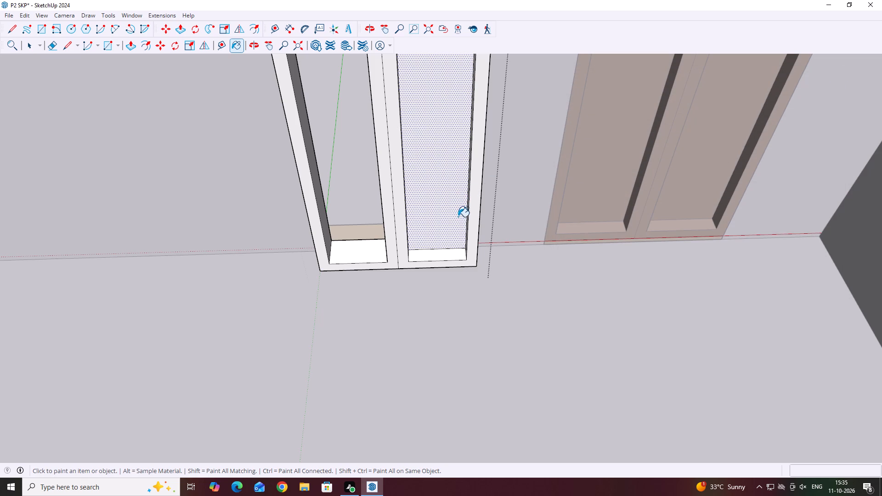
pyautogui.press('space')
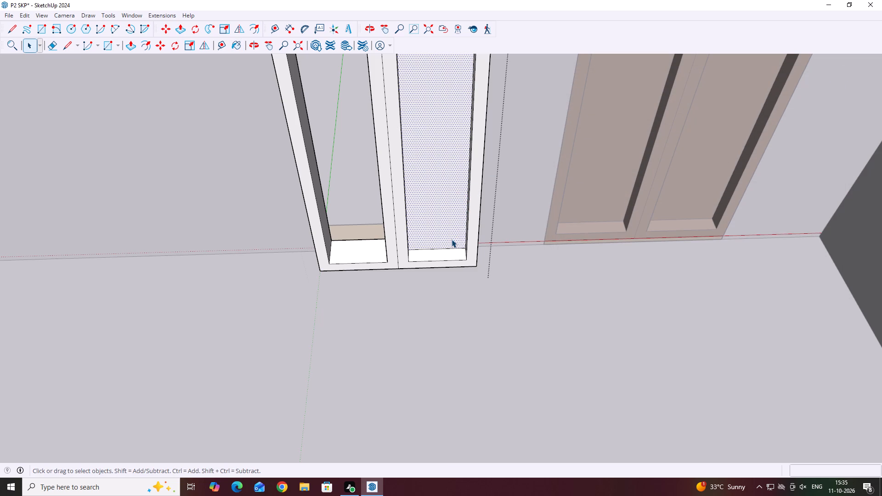
# Copy the panel face into the other leaf's empty opening, aligning matching inner frame corners, and leave the door group.
pyautogui.press('m')
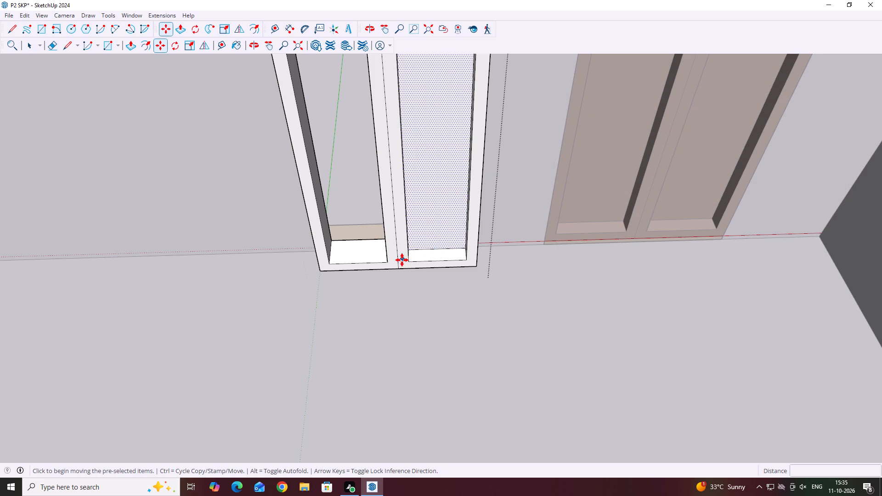
pyautogui.scroll(4, 401, 260)
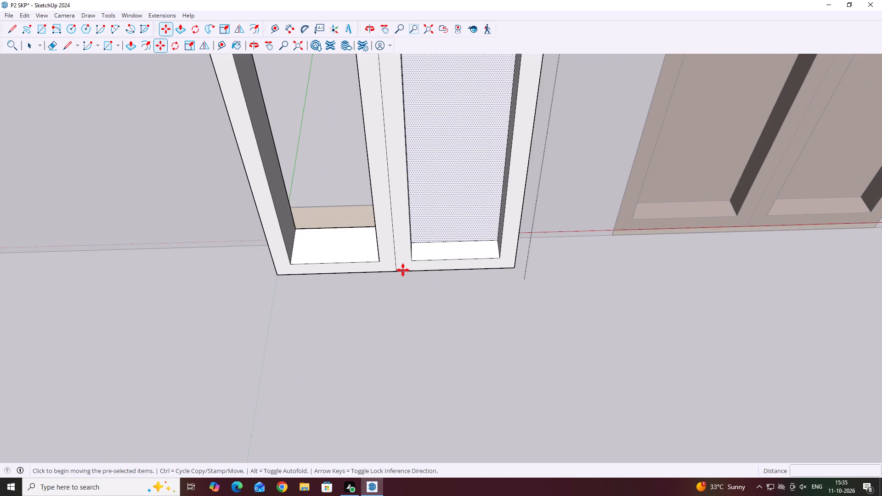
pyautogui.click(413, 260)
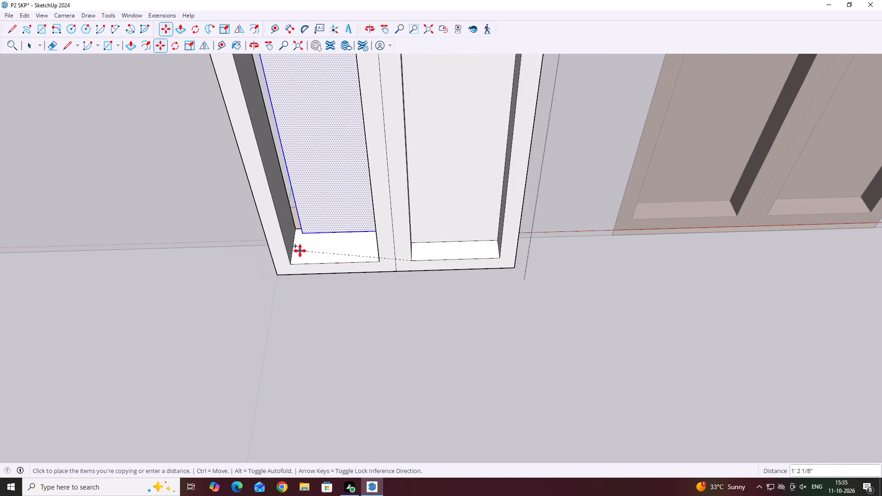
pyautogui.click(291, 263)
pyautogui.press('space')
pyautogui.scroll(-2, 360, 280)
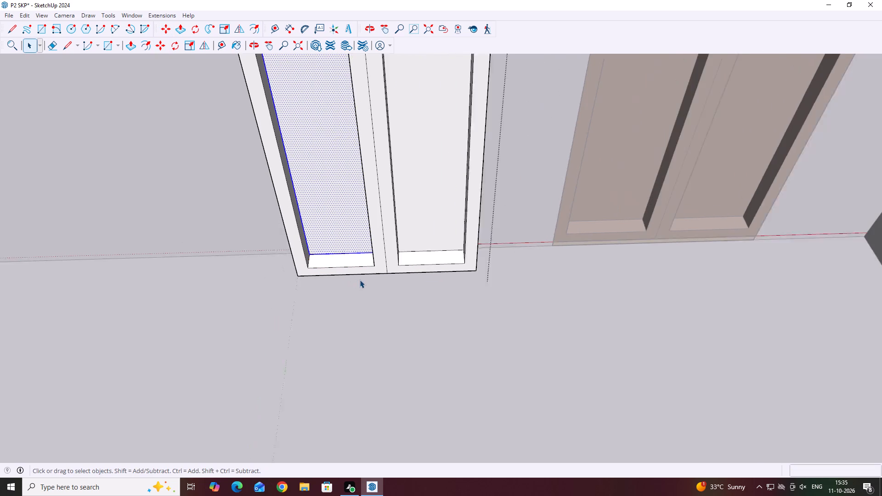
pyautogui.scroll(-4, 360, 280)
pyautogui.click(470, 297)
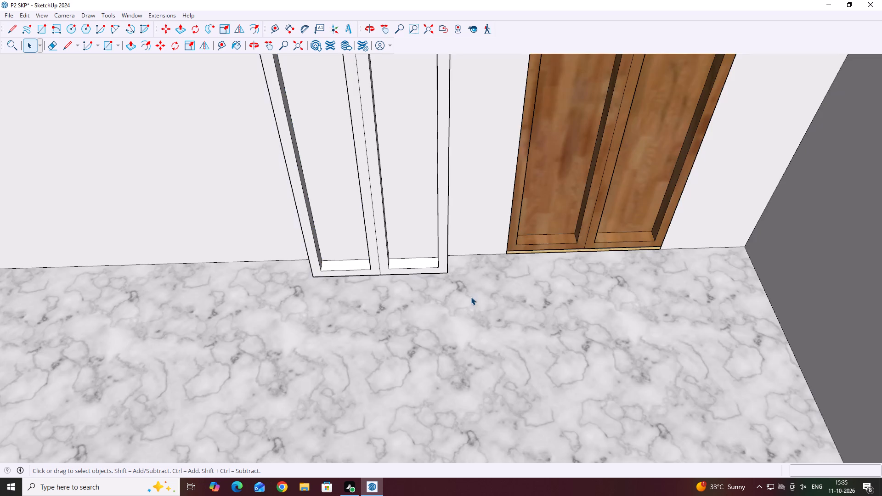
# Open the door group and draw a 2" by 2" rectangle across the upper corner of the frame on the door's back.
pyautogui.scroll(-6, 473, 297)
pyautogui.moveTo(431, 252); pyautogui.dragTo(584, 329, button='middle')
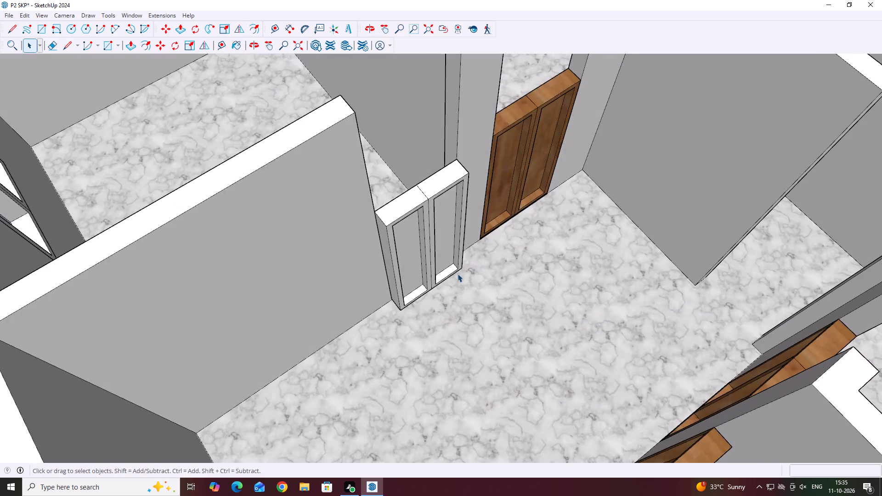
pyautogui.moveTo(131, 215); pyautogui.dragTo(433, 222, button='middle')
pyautogui.moveTo(225, 241); pyautogui.dragTo(457, 239, button='middle')
pyautogui.scroll(4, 447, 210)
pyautogui.moveTo(425, 195); pyautogui.dragTo(454, 147, button='middle')
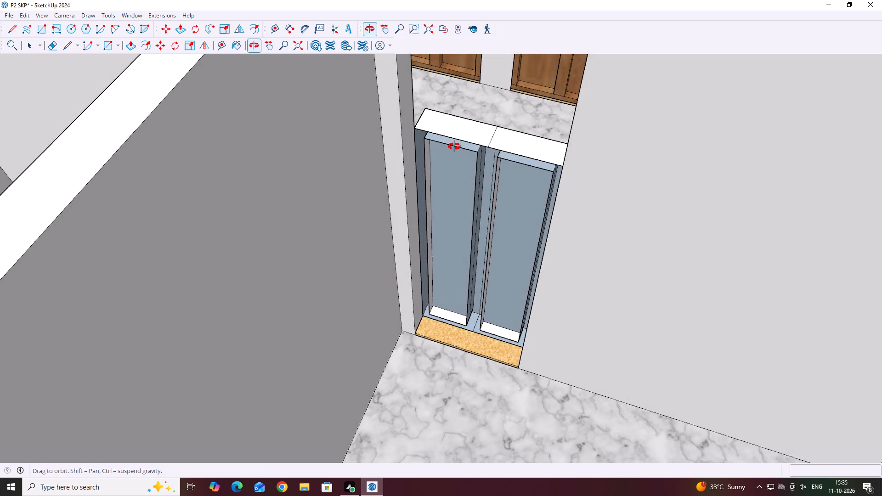
pyautogui.moveTo(454, 147); pyautogui.dragTo(454, 146, button='middle')
pyautogui.scroll(3, 432, 135)
pyautogui.moveTo(436, 140); pyautogui.dragTo(500, 160, button='middle')
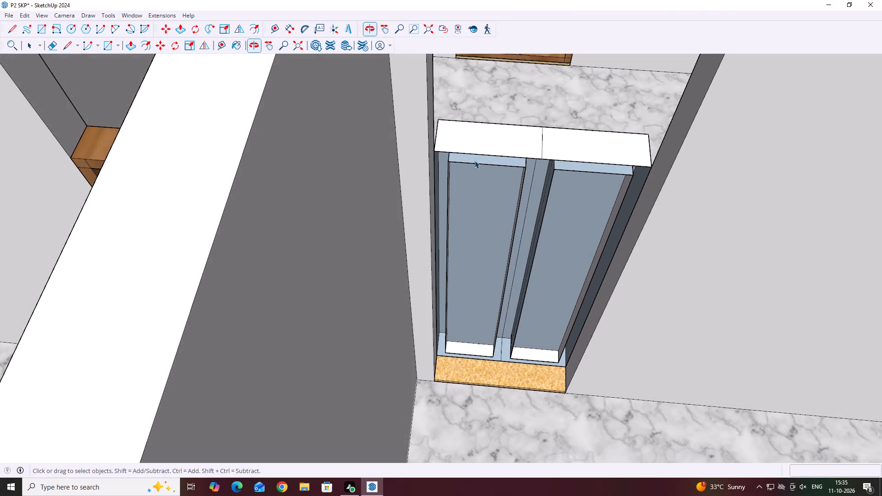
pyautogui.moveTo(472, 160); pyautogui.dragTo(453, 140, button='middle')
pyautogui.scroll(4, 465, 173)
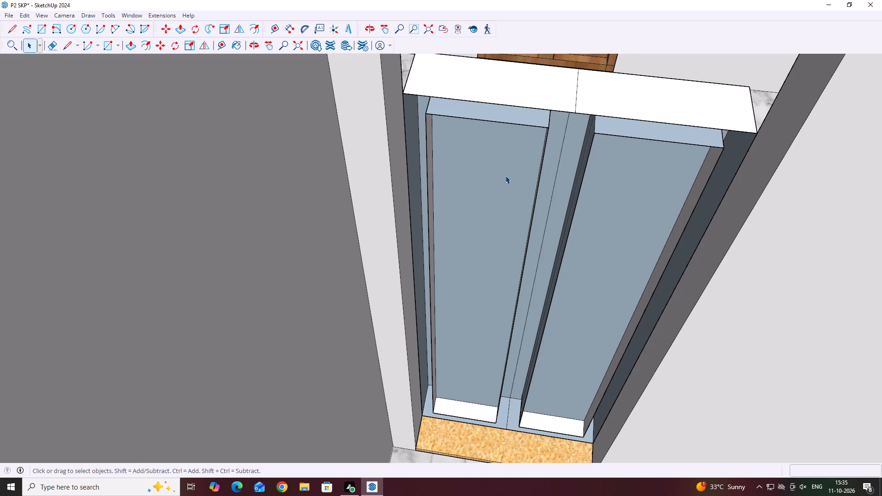
pyautogui.tripleClick(505, 175)
pyautogui.scroll(1, 533, 158)
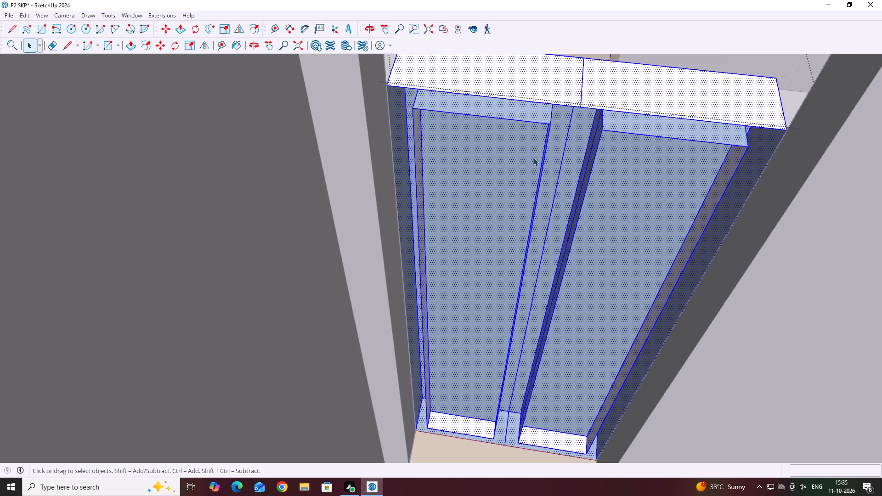
pyautogui.scroll(2, 533, 158)
pyautogui.press('r')
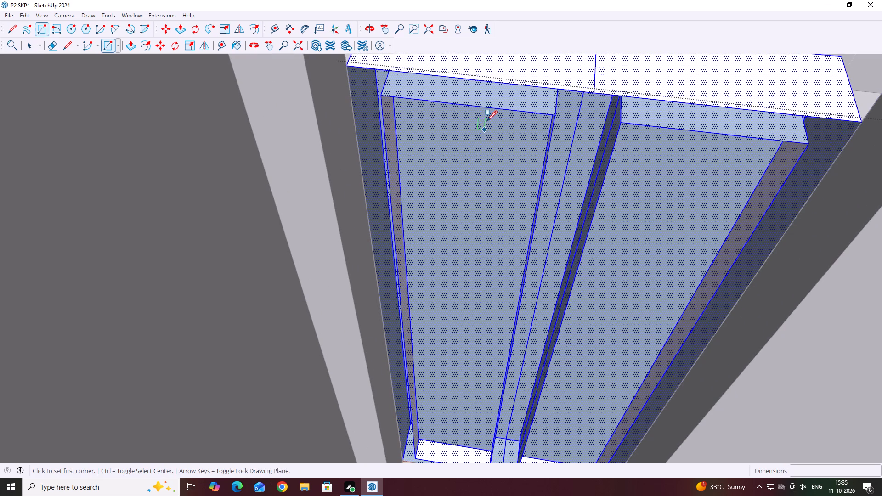
pyautogui.scroll(2, 384, 96)
pyautogui.click(382, 94)
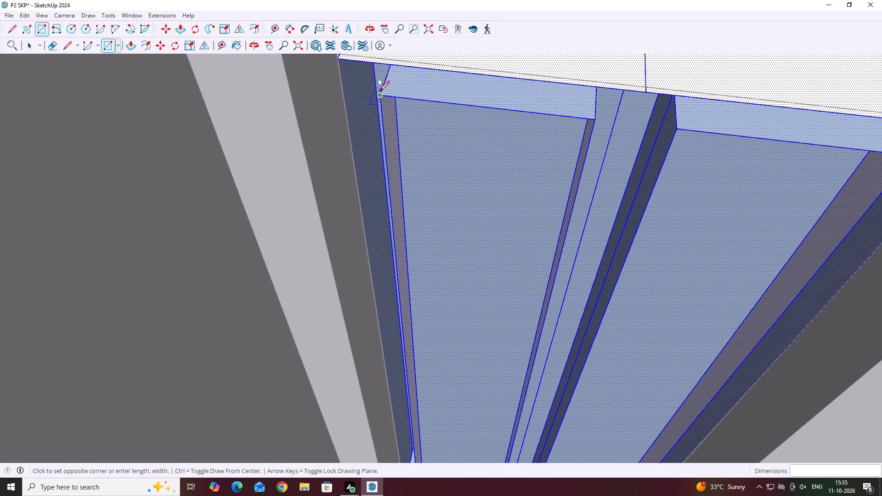
pyautogui.click(339, 61)
pyautogui.scroll(-2, 399, 203)
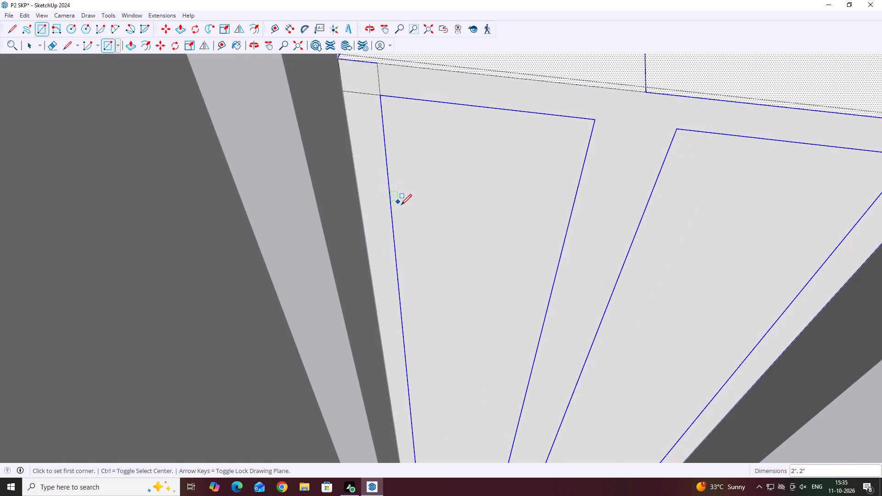
pyautogui.scroll(-8, 401, 205)
# Draw a 2" by 2" rectangle at the opposite upper corner of the frame on the door's back.
pyautogui.press('space')
pyautogui.click(407, 209)
pyautogui.click(421, 209)
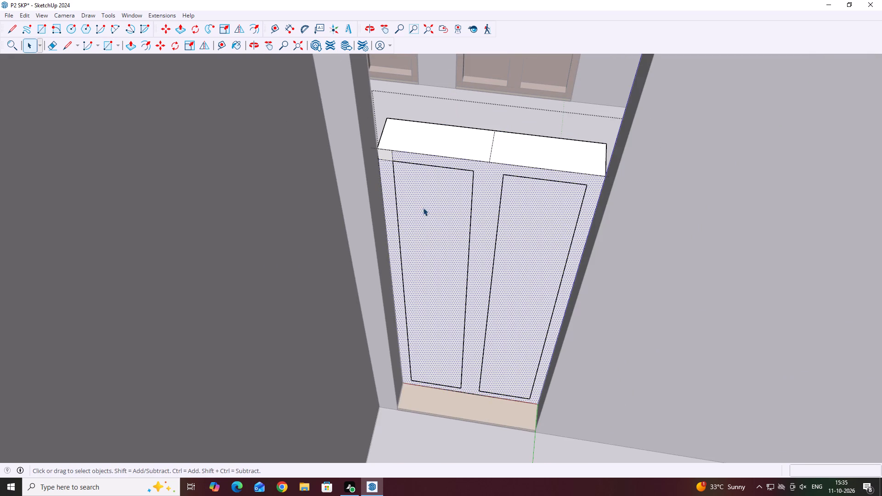
pyautogui.press('r')
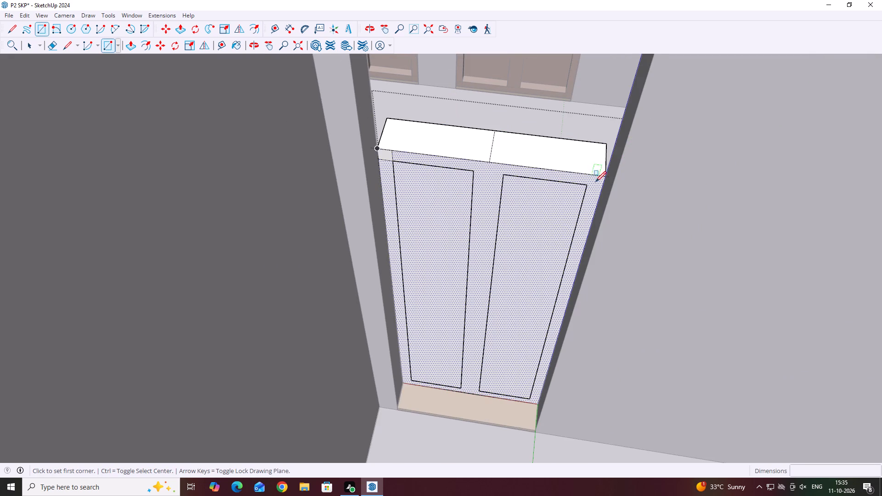
pyautogui.scroll(4, 588, 185)
pyautogui.click(586, 184)
pyautogui.click(616, 173)
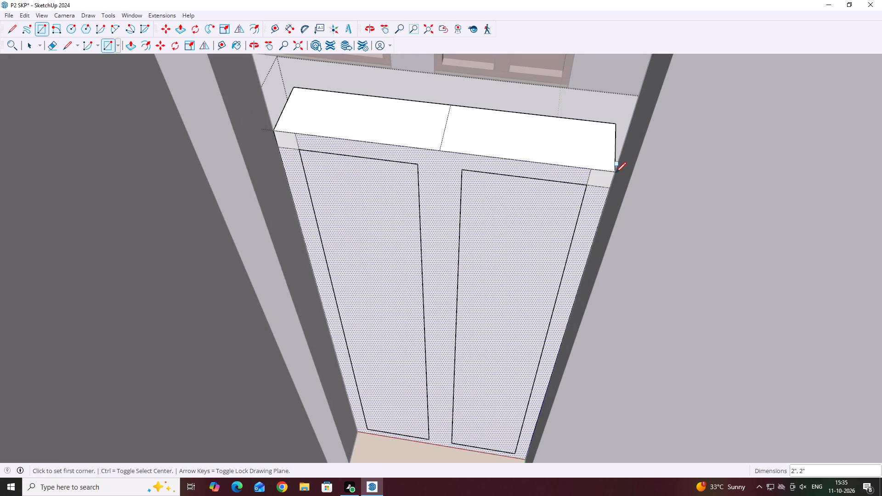
# Draw 2" high rectangles along the back's top rail, above each panel outline and above the centre stile between them.
pyautogui.scroll(-2, 551, 182)
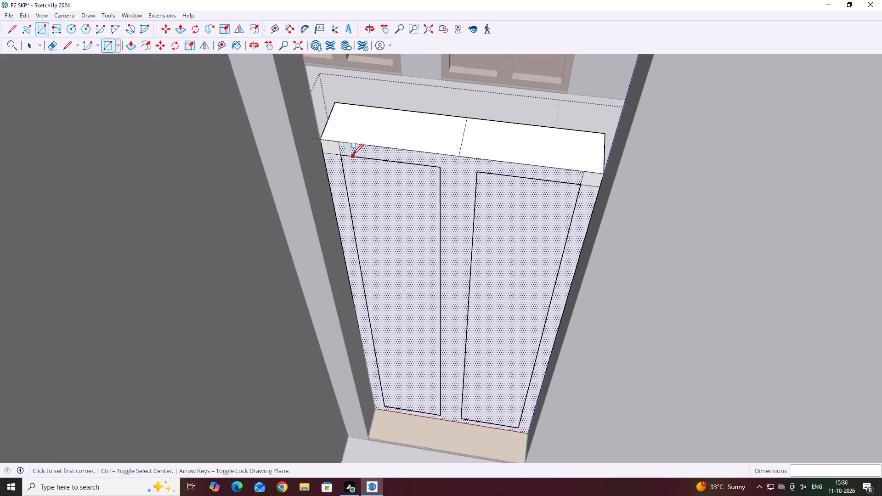
pyautogui.click(339, 144)
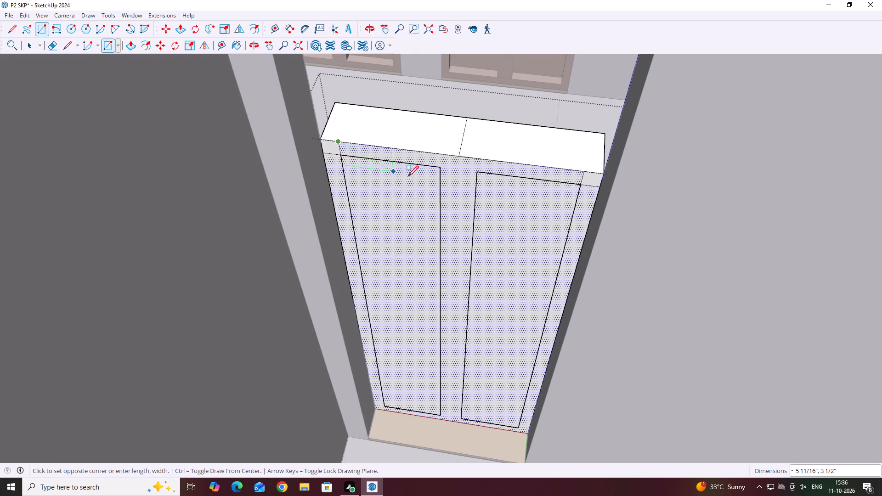
pyautogui.click(439, 169)
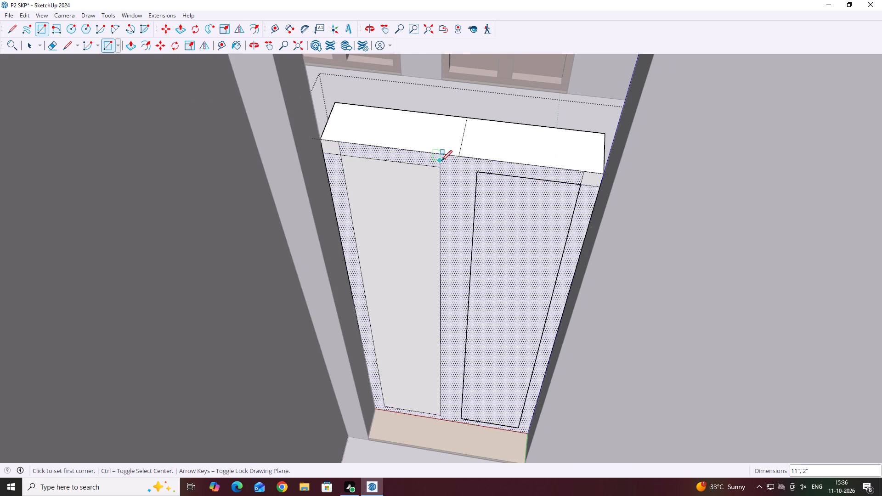
pyautogui.click(442, 157)
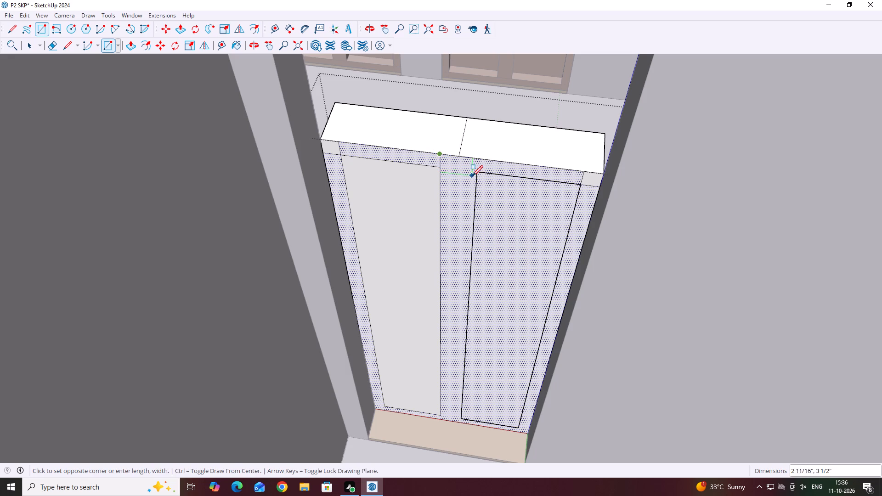
pyautogui.click(478, 174)
pyautogui.click(478, 163)
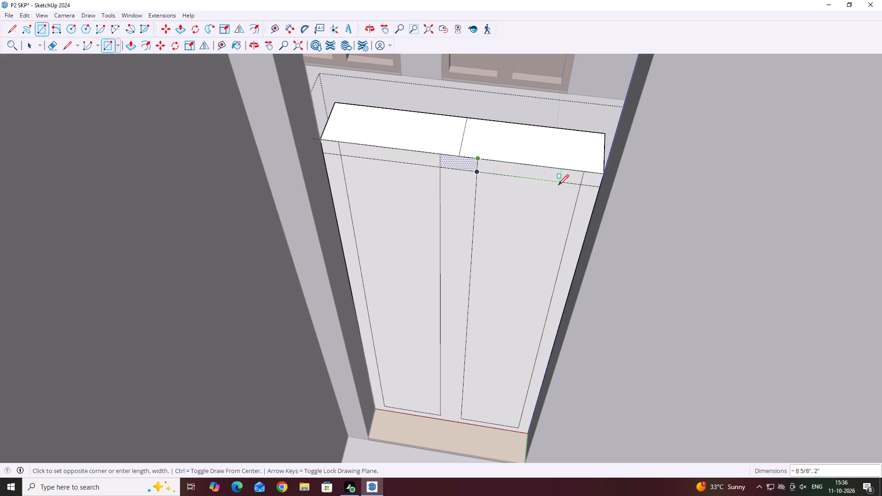
pyautogui.click(581, 185)
# Delete the two back faces covering the openings of the door leaves.
pyautogui.press('space')
pyautogui.click(521, 222)
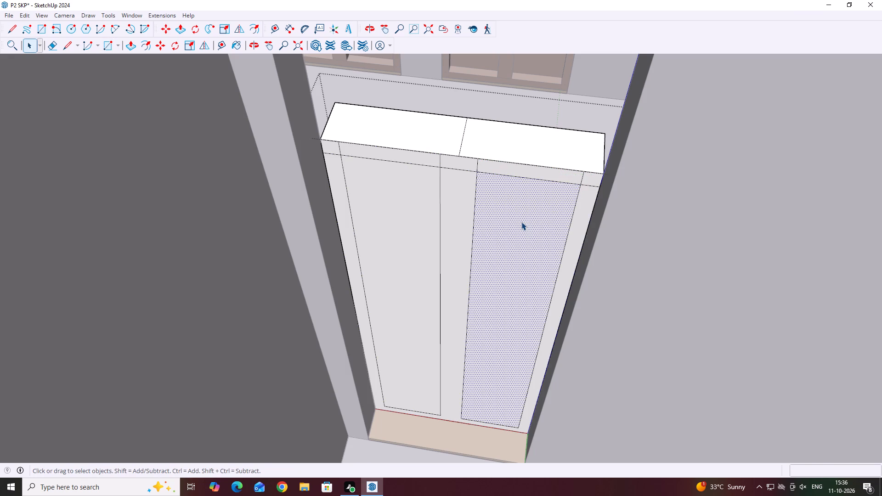
pyautogui.press('Delete')
pyautogui.click(409, 204)
pyautogui.press('Delete')
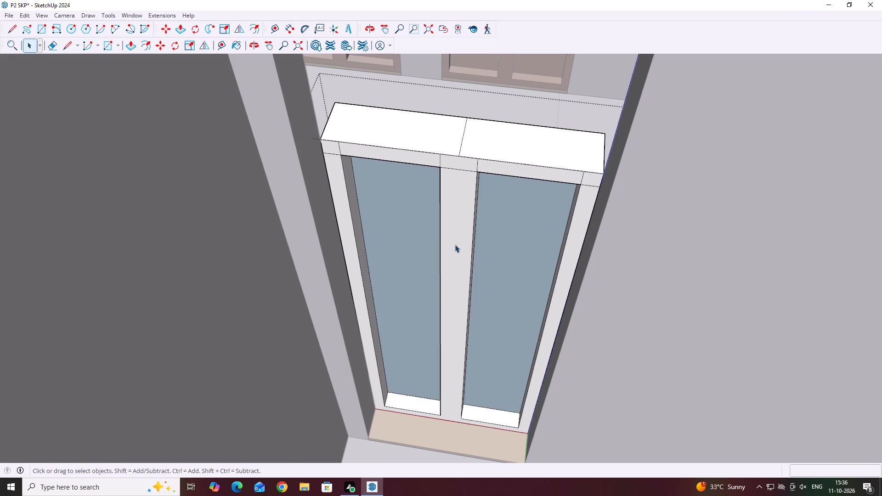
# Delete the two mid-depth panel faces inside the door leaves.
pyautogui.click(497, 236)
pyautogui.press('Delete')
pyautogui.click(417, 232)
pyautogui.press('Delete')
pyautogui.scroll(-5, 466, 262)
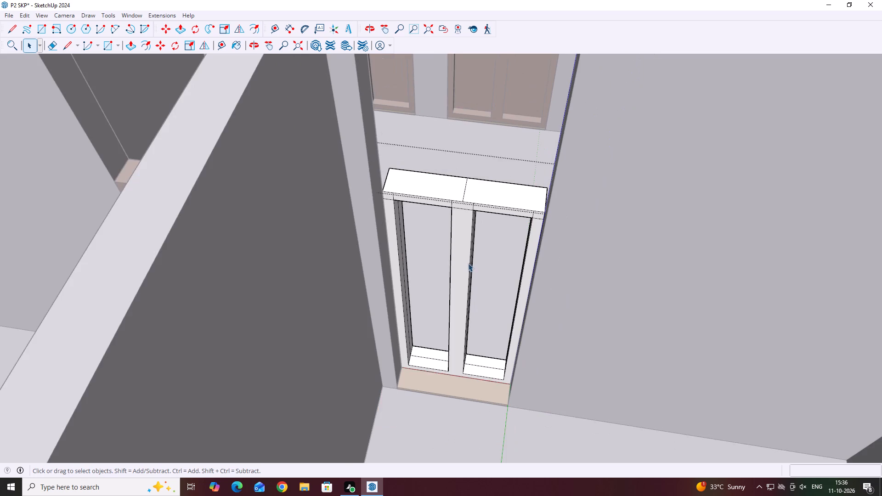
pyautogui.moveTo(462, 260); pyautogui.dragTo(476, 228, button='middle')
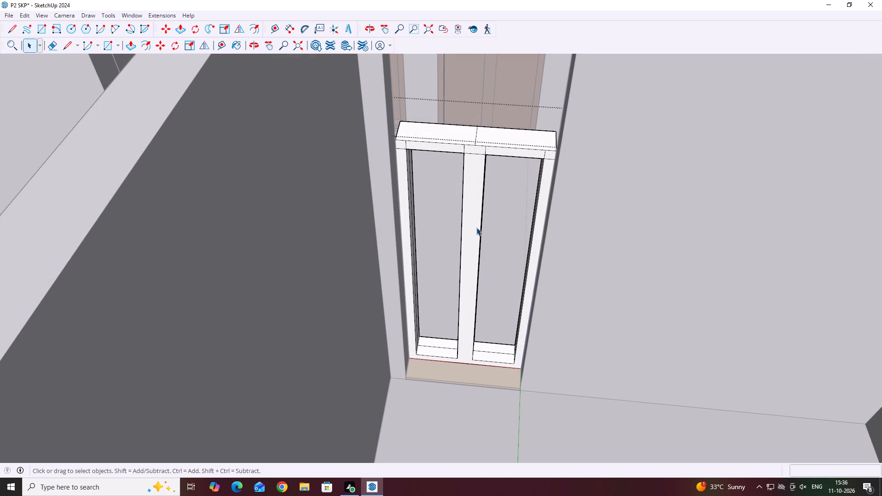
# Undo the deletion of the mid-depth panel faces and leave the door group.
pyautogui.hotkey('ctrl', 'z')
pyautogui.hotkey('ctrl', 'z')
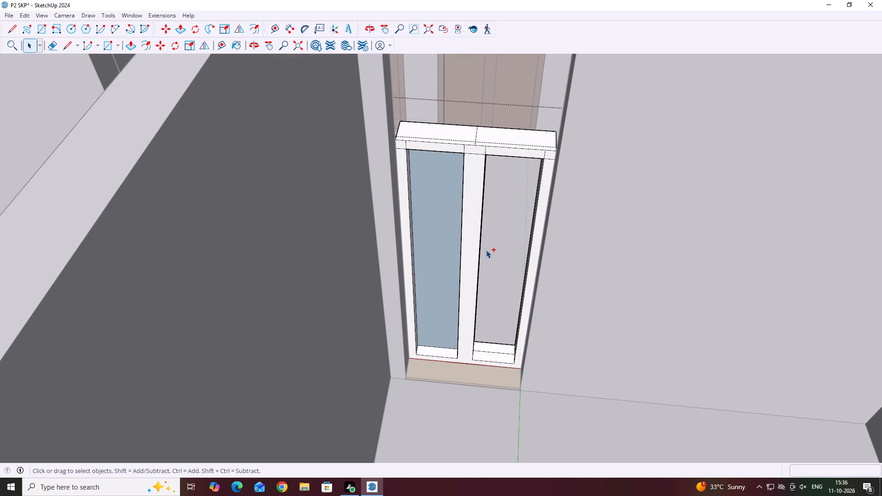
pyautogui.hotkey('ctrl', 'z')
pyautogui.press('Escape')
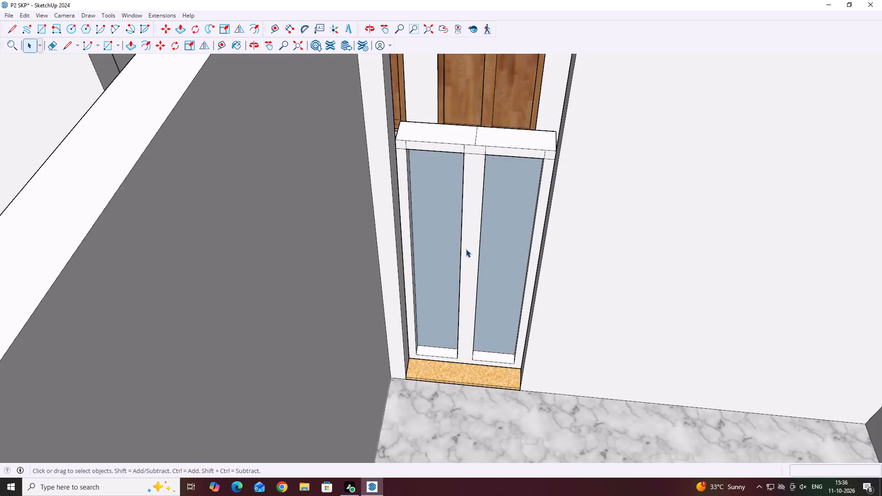
# Reopen the door group and delete the two short lines above the centre stile and the dividing line across the top face.
pyautogui.press('space')
pyautogui.scroll(-4, 466, 249)
pyautogui.click(528, 350)
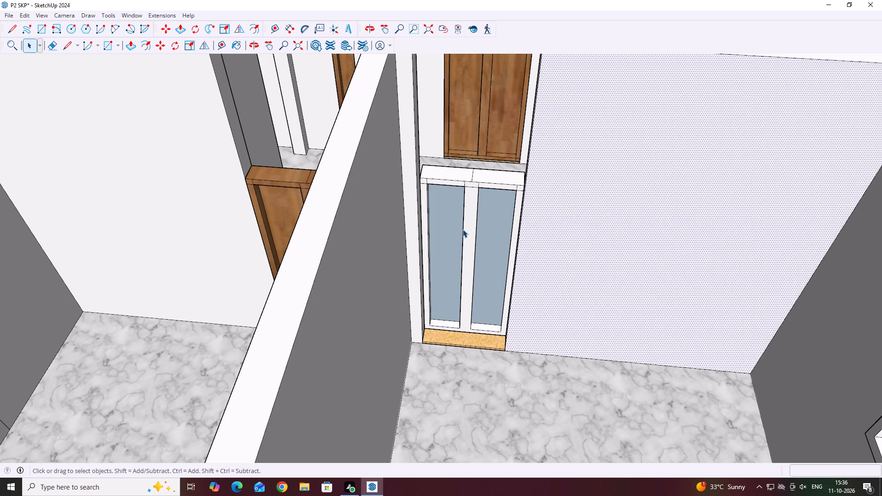
pyautogui.click(463, 221)
pyautogui.moveTo(484, 231); pyautogui.dragTo(460, 270, button='middle')
pyautogui.scroll(2, 453, 234)
pyautogui.doubleClick(474, 266)
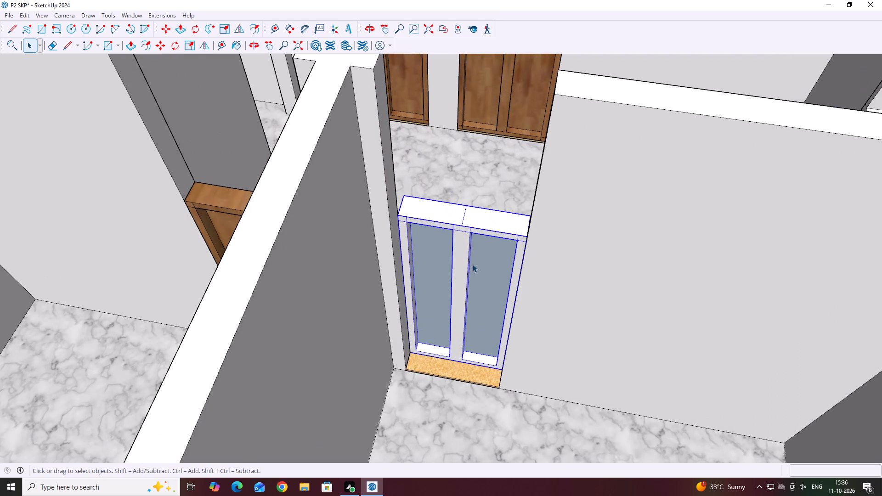
pyautogui.click(472, 264)
pyautogui.scroll(7, 463, 251)
pyautogui.scroll(7, 498, 198)
pyautogui.click(475, 226)
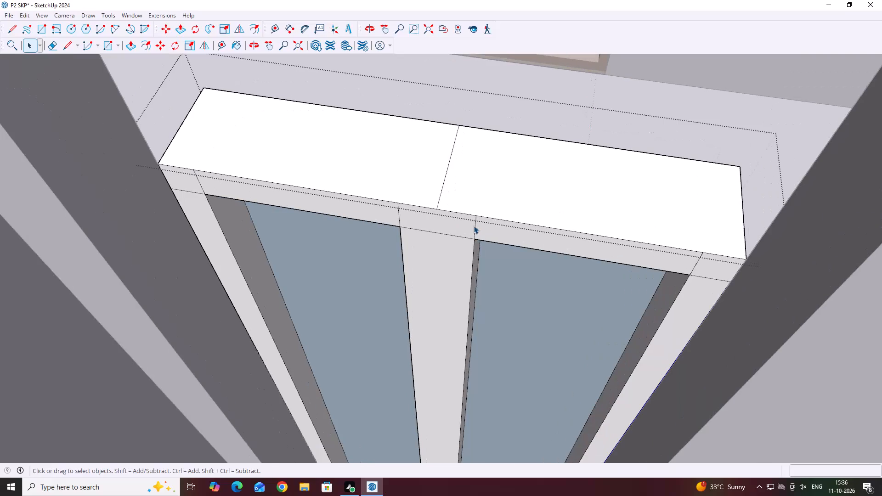
pyautogui.press('Delete')
pyautogui.click(400, 214)
pyautogui.press('Delete')
pyautogui.click(439, 195)
pyautogui.press('Delete')
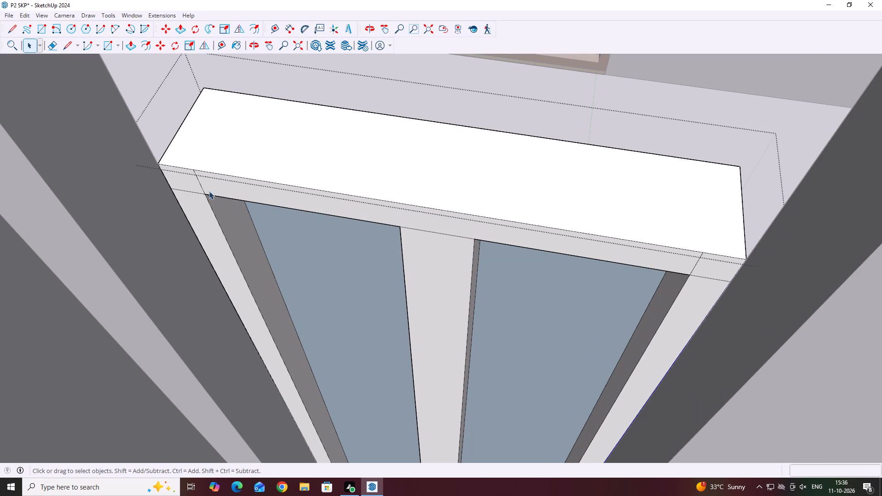
# Delete the leftover lines at both upper corners of the back frame and across the head of the centre stile.
pyautogui.click(201, 184)
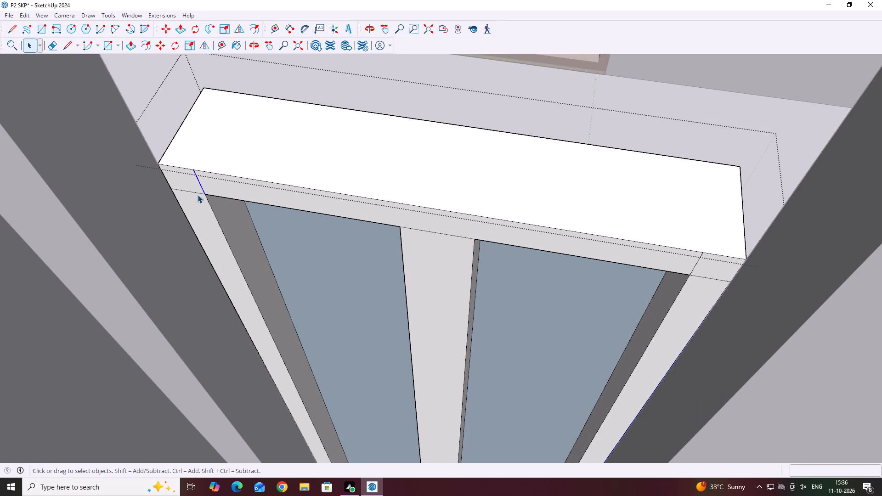
pyautogui.press('Delete')
pyautogui.click(187, 192)
pyautogui.press('Delete')
pyautogui.click(702, 277)
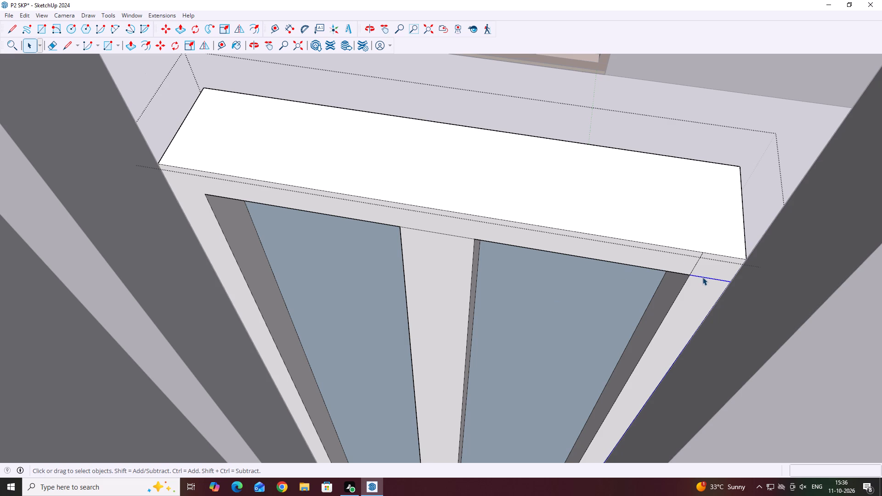
pyautogui.press('Delete')
pyautogui.click(695, 264)
pyautogui.press('Delete')
pyautogui.scroll(-6, 488, 223)
pyautogui.moveTo(506, 255); pyautogui.dragTo(545, 217, button='middle')
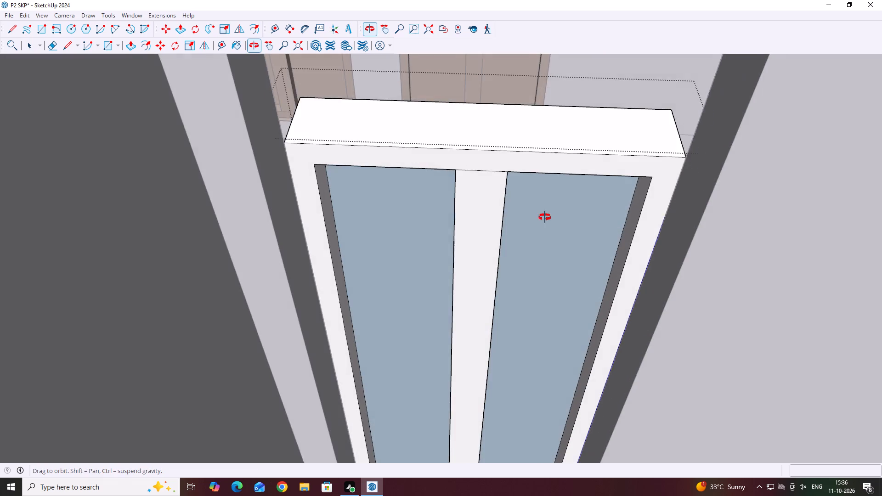
pyautogui.moveTo(545, 217); pyautogui.dragTo(544, 217, button='middle')
pyautogui.scroll(2, 458, 176)
pyautogui.click(465, 165)
pyautogui.click(465, 168)
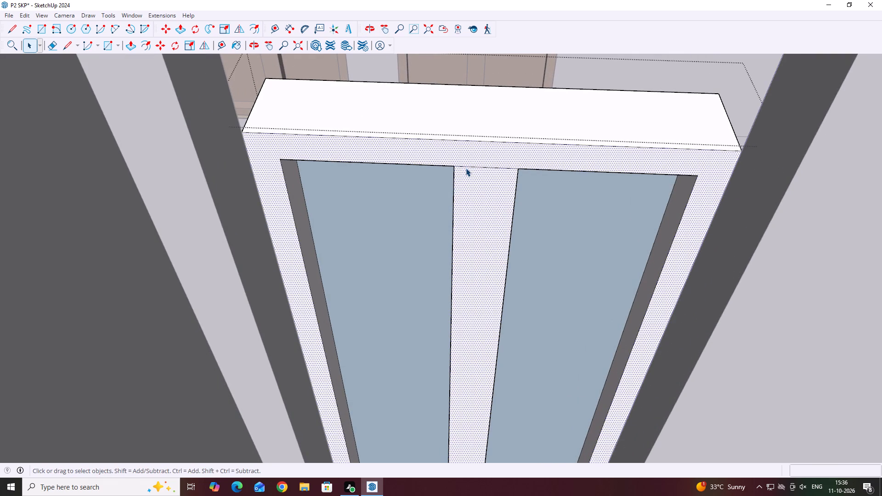
pyautogui.click(466, 168)
pyautogui.press('Delete')
pyautogui.scroll(-11, 464, 165)
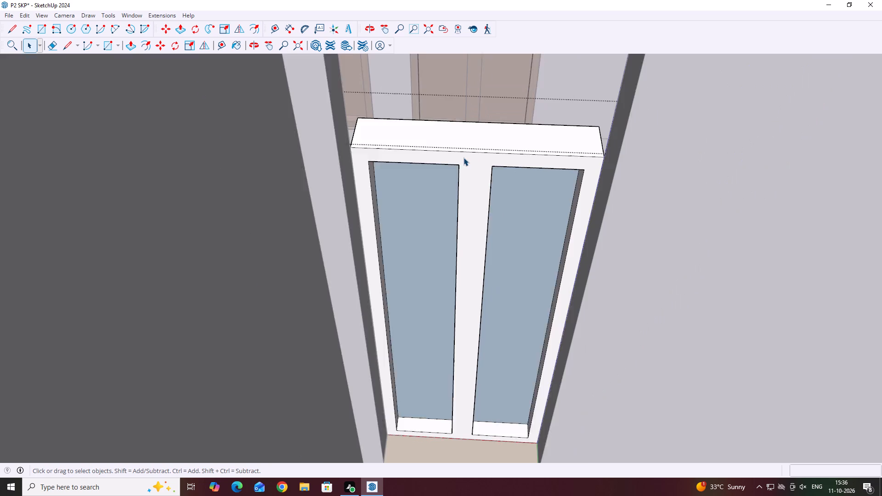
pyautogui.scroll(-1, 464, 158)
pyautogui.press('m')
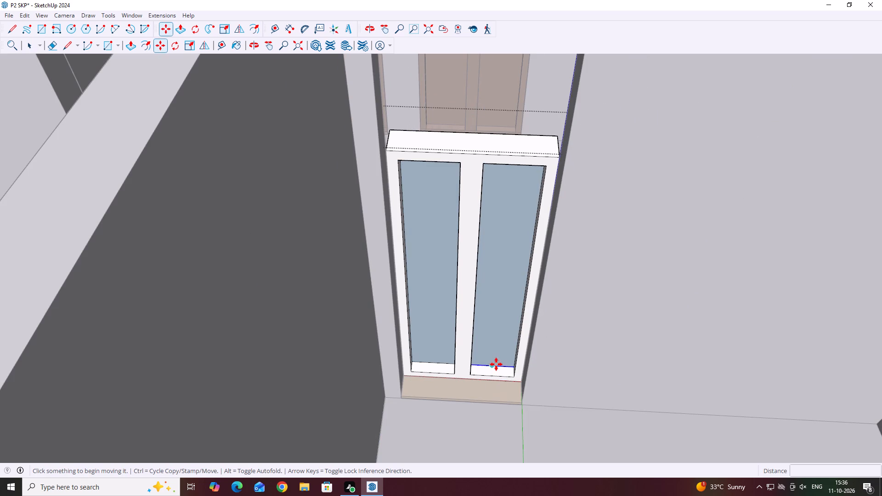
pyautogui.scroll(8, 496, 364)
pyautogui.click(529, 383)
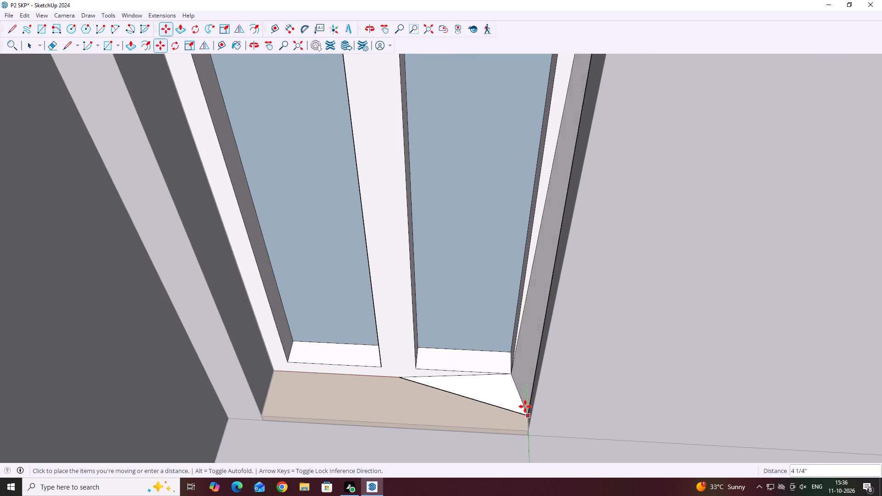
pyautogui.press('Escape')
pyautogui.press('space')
# Leave the door group and move the whole door from its lower back corner to the threshold's outer corner, flush with the wall.
pyautogui.click(461, 442)
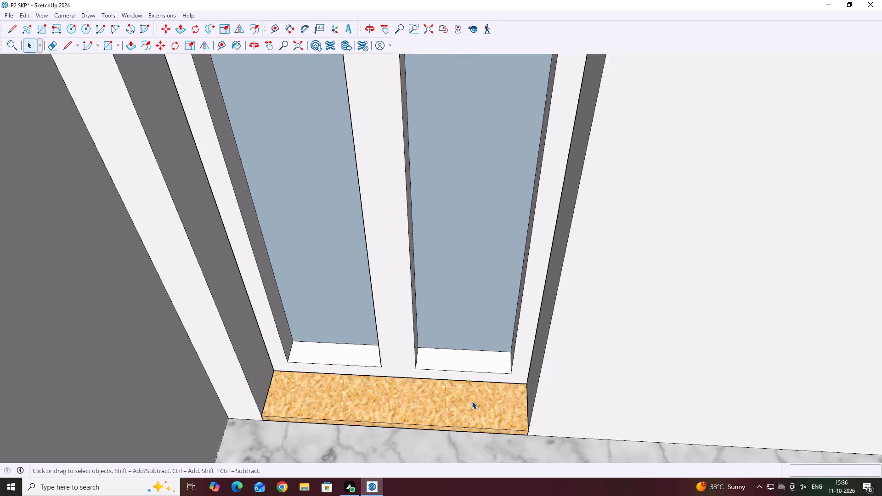
pyautogui.moveTo(506, 385); pyautogui.dragTo(515, 340, button='middle')
pyautogui.click(461, 330)
pyautogui.press('m')
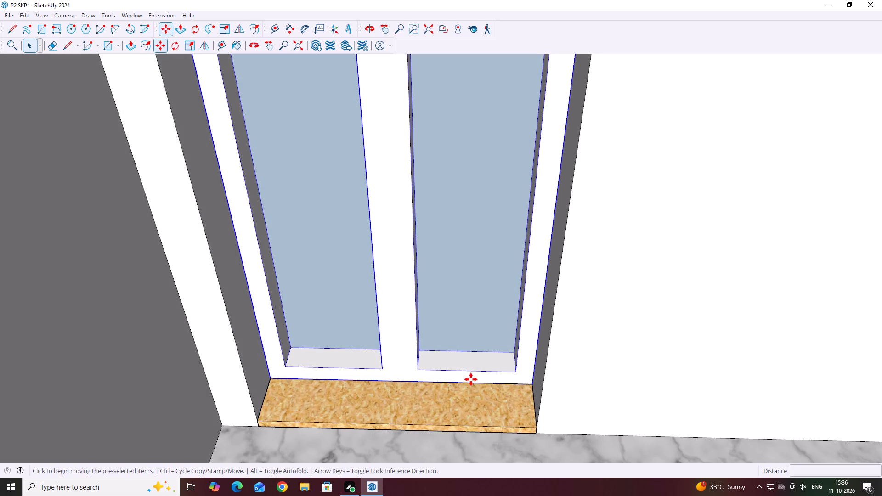
pyautogui.scroll(2, 521, 384)
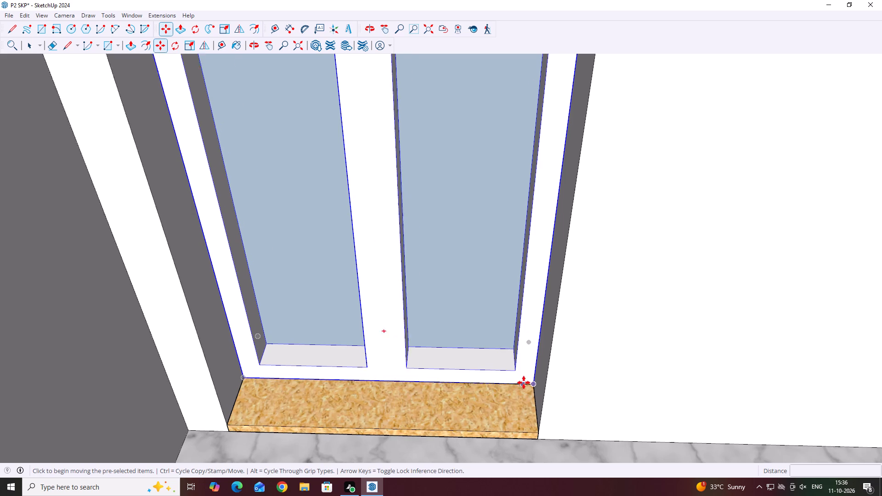
pyautogui.click(532, 384)
pyautogui.scroll(-4, 533, 384)
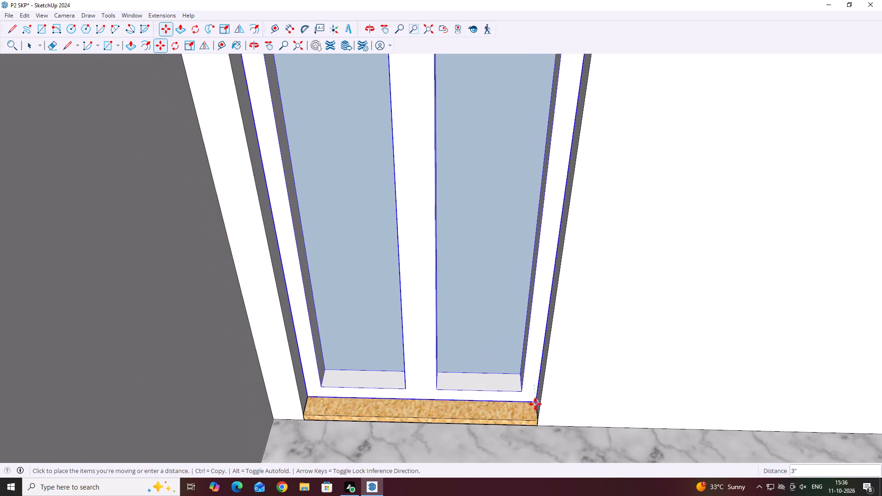
pyautogui.click(537, 421)
pyautogui.press('space')
pyautogui.scroll(-13, 474, 382)
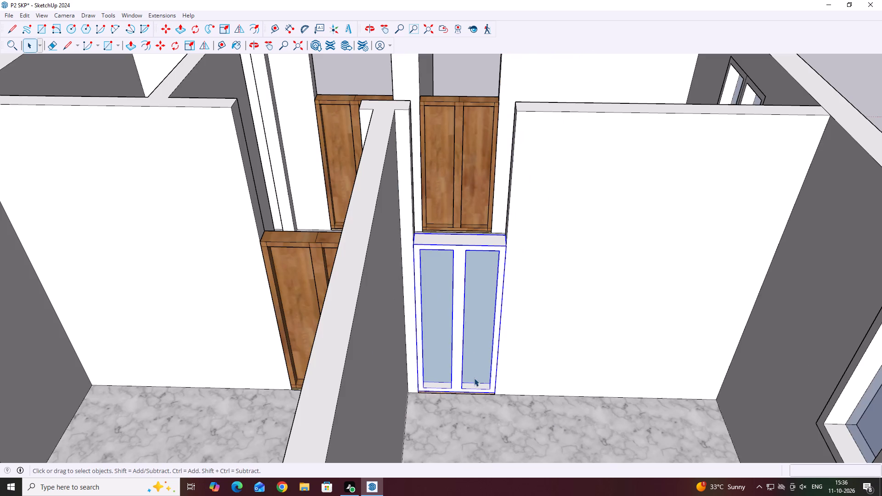
# Delete the white face covering the front of the wood threshold beneath the unpainted two-leaf door.
pyautogui.moveTo(287, 258); pyautogui.dragTo(557, 432, button='middle')
pyautogui.scroll(-1, 574, 423)
pyautogui.moveTo(160, 286); pyautogui.dragTo(476, 315, button='middle')
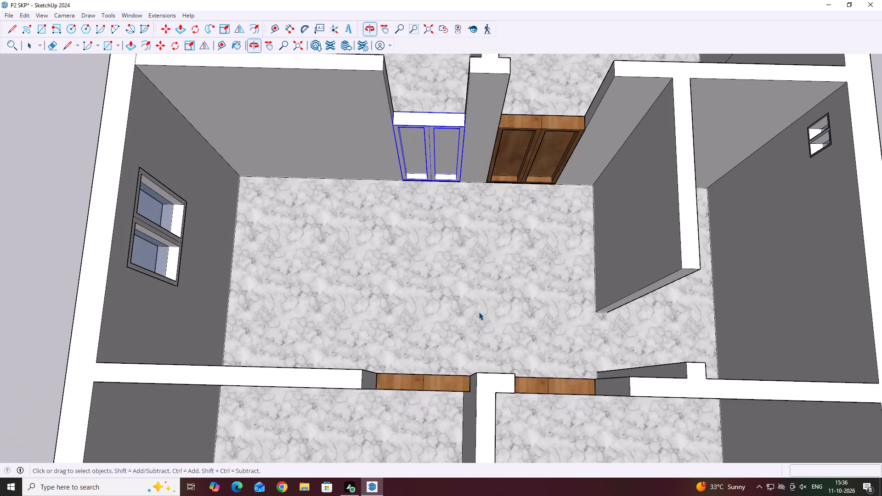
pyautogui.click(435, 283)
pyautogui.scroll(2, 408, 150)
pyautogui.moveTo(408, 149); pyautogui.dragTo(407, 140, button='middle')
pyautogui.moveTo(406, 200); pyautogui.dragTo(417, 103, button='middle')
pyautogui.scroll(1, 407, 200)
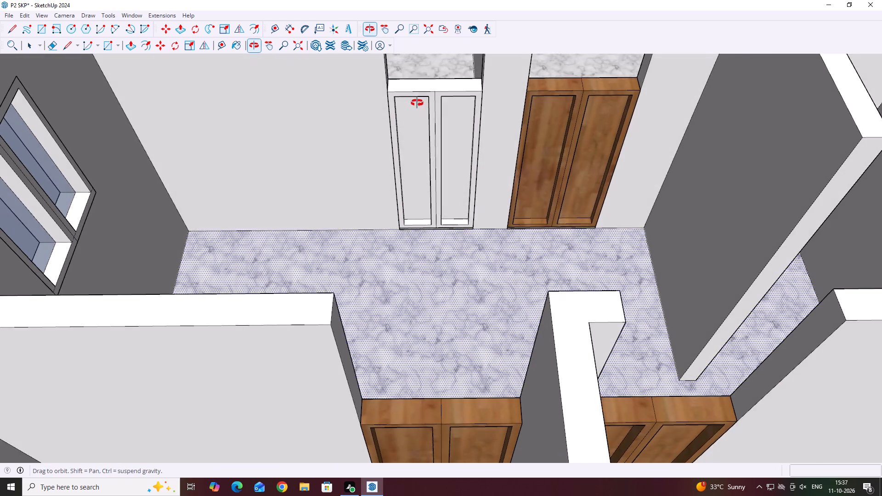
pyautogui.moveTo(417, 103); pyautogui.dragTo(426, 76, button='middle')
pyautogui.moveTo(449, 220); pyautogui.dragTo(320, 241, button='middle')
pyautogui.click(496, 199)
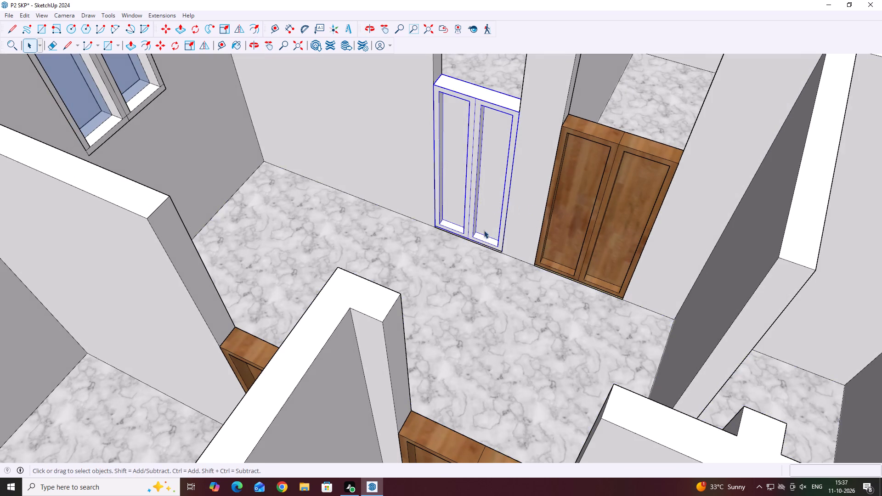
pyautogui.moveTo(482, 233); pyautogui.dragTo(518, 197, button='middle')
pyautogui.moveTo(445, 189); pyautogui.dragTo(505, 235, button='middle')
pyautogui.scroll(3, 396, 178)
pyautogui.moveTo(409, 231); pyautogui.dragTo(419, 170, button='middle')
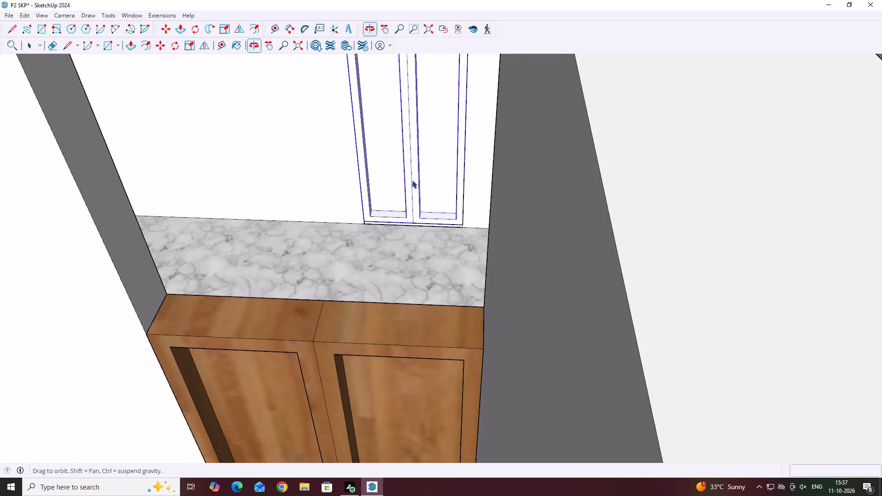
pyautogui.scroll(11, 389, 202)
pyautogui.click(459, 224)
pyautogui.moveTo(460, 208); pyautogui.dragTo(460, 202, button='middle')
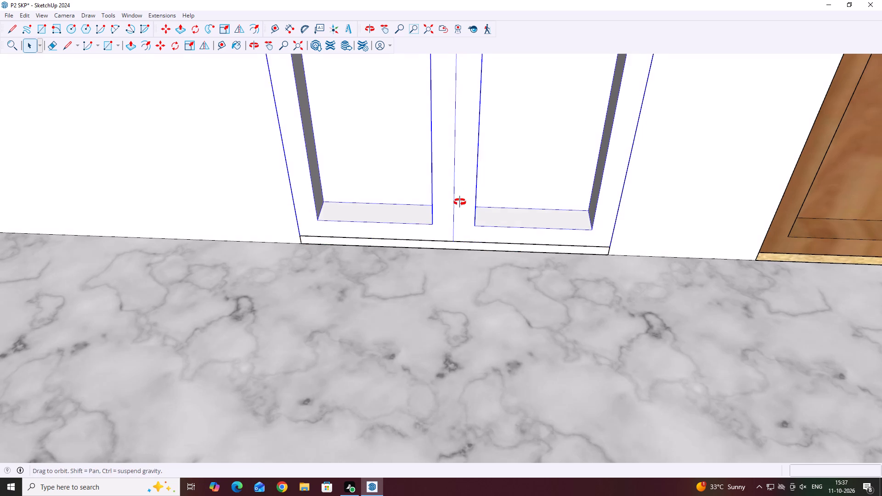
pyautogui.moveTo(460, 202); pyautogui.dragTo(460, 184, button='middle')
pyautogui.click(453, 220)
pyautogui.moveTo(485, 221); pyautogui.dragTo(454, 175, button='middle')
pyautogui.click(455, 214)
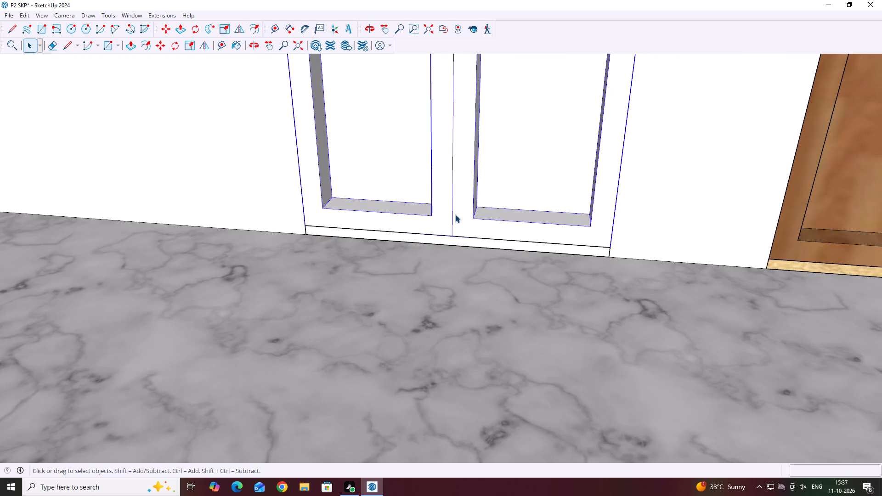
pyautogui.click(478, 244)
pyautogui.press('Delete')
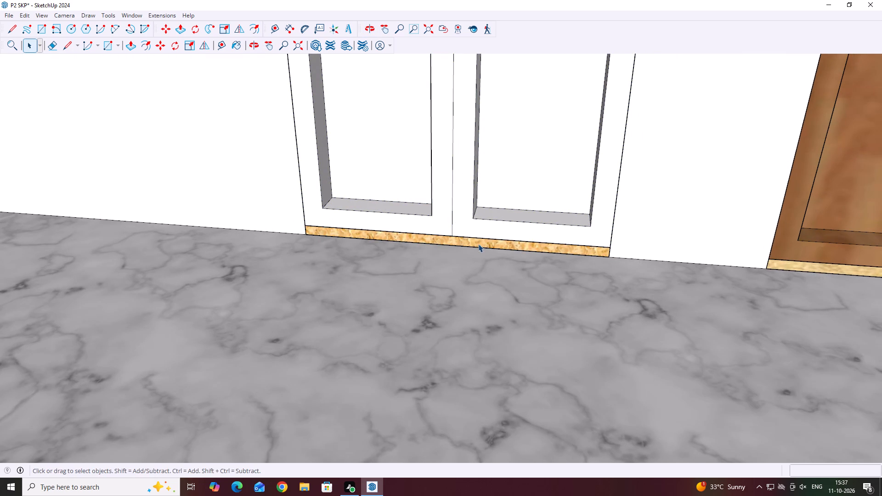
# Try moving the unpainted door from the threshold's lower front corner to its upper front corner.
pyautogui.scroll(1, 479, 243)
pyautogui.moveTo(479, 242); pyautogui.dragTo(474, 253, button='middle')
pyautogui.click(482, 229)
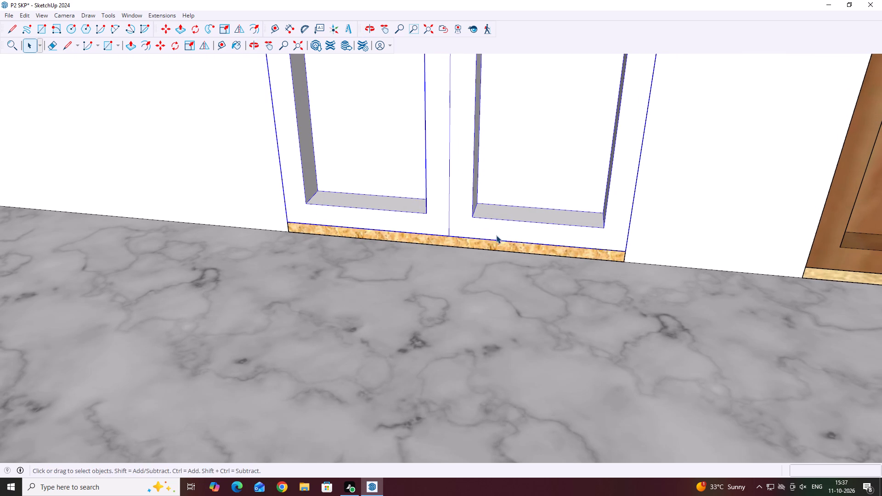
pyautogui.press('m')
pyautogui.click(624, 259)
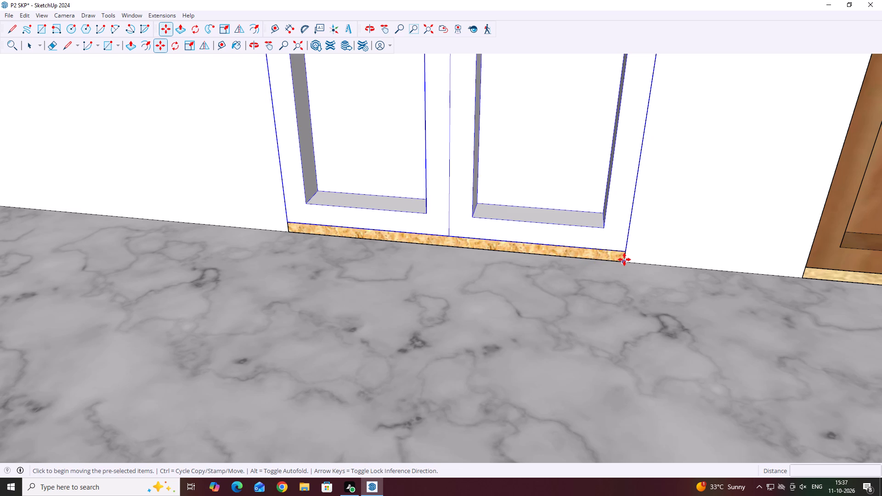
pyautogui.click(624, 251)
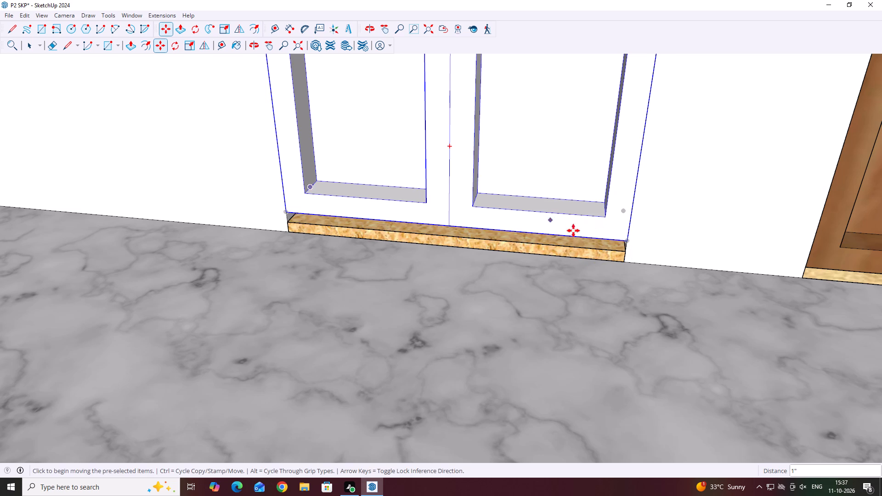
# Move the unpainted door by its lower front corner onto the threshold's upper front corner.
pyautogui.scroll(2, 600, 231)
pyautogui.press('space')
pyautogui.scroll(3, 628, 241)
pyautogui.click(601, 220)
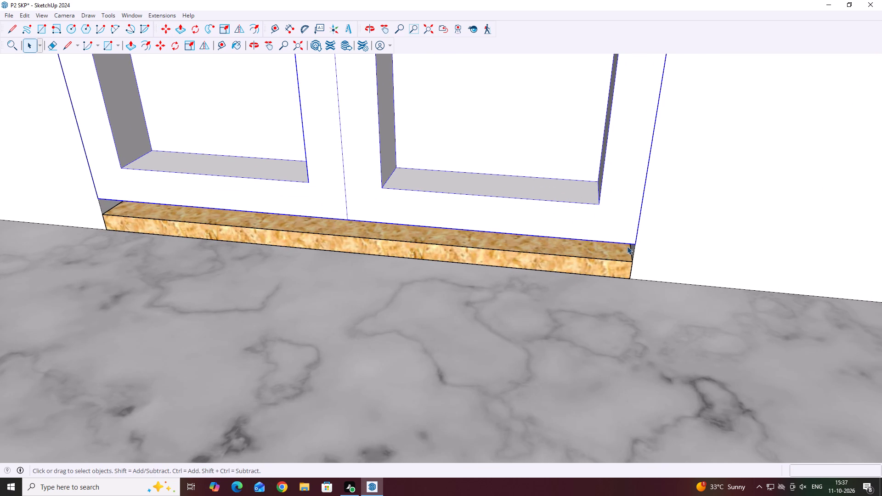
pyautogui.press('m')
pyautogui.click(636, 244)
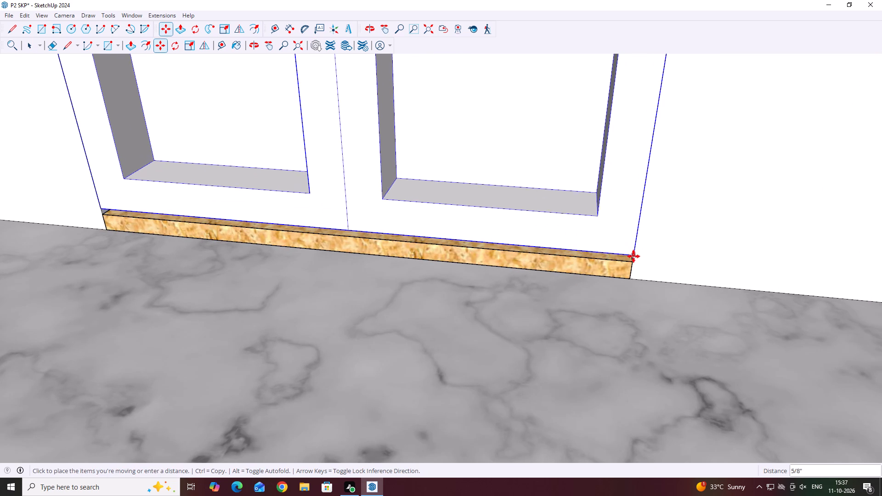
pyautogui.click(633, 260)
pyautogui.press('space')
pyautogui.moveTo(285, 368); pyautogui.dragTo(289, 370)
# Paint the unpainted two-leaf door with Wood Cherry Original from the Wood materials and close the materials tray.
pyautogui.scroll(-2, 470, 323)
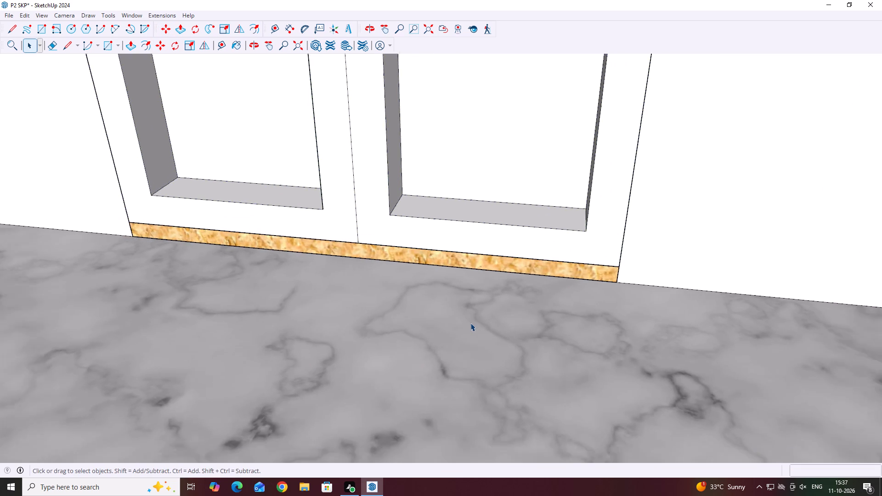
pyautogui.scroll(-20, 470, 323)
pyautogui.scroll(-4, 470, 323)
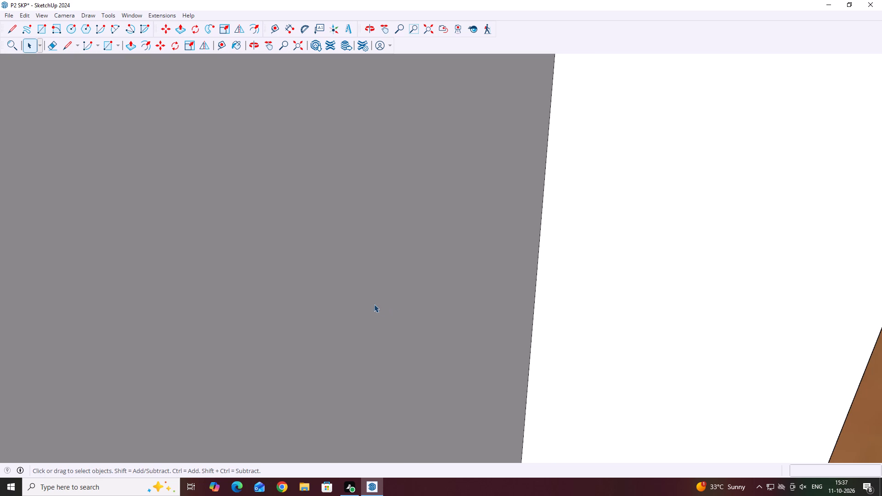
pyautogui.scroll(-4, 344, 276)
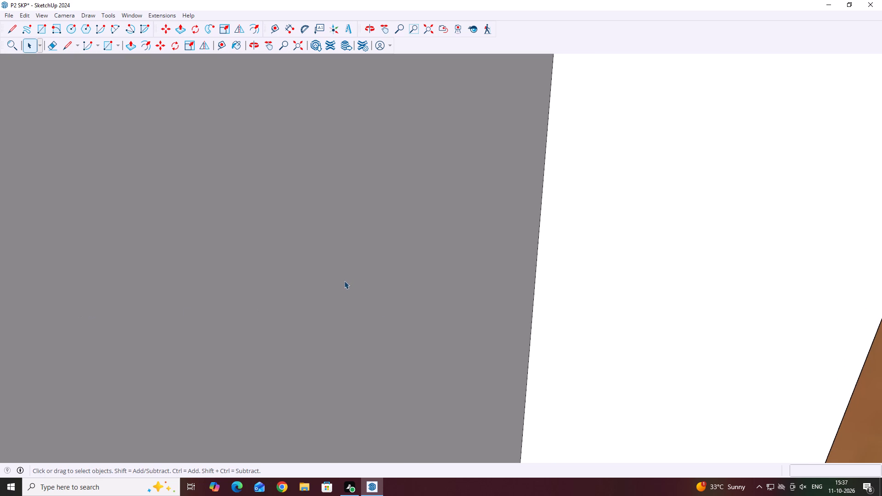
pyautogui.scroll(-20, 344, 281)
pyautogui.scroll(-20, 344, 281)
pyautogui.scroll(-2, 344, 281)
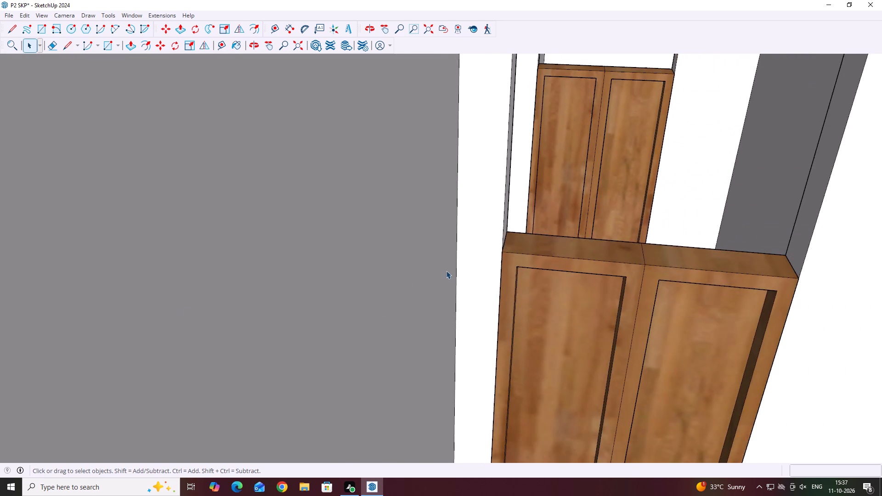
pyautogui.scroll(-4, 446, 271)
pyautogui.moveTo(465, 278); pyautogui.dragTo(444, 293, button='middle')
pyautogui.scroll(-1, 452, 283)
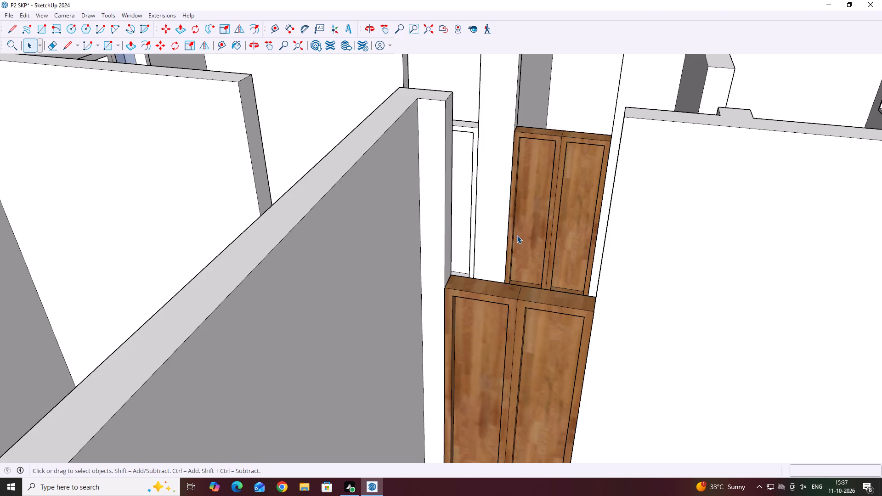
pyautogui.moveTo(491, 231); pyautogui.dragTo(594, 293, button='middle')
pyautogui.moveTo(428, 238); pyautogui.dragTo(375, 222, button='middle')
pyautogui.scroll(8, 426, 230)
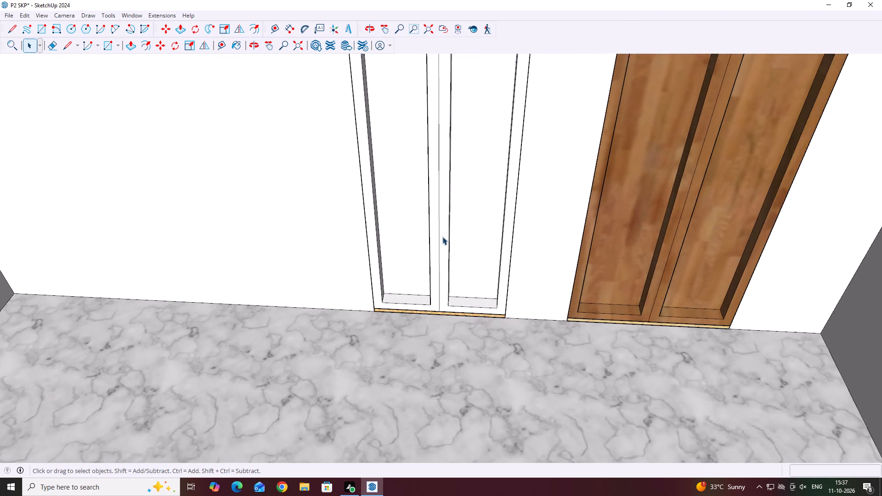
pyautogui.click(441, 236)
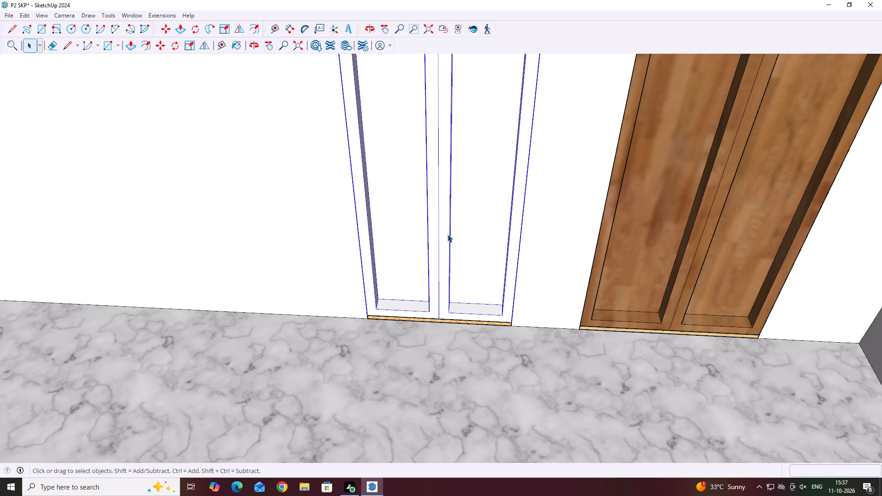
pyautogui.click(470, 253)
pyautogui.press('b')
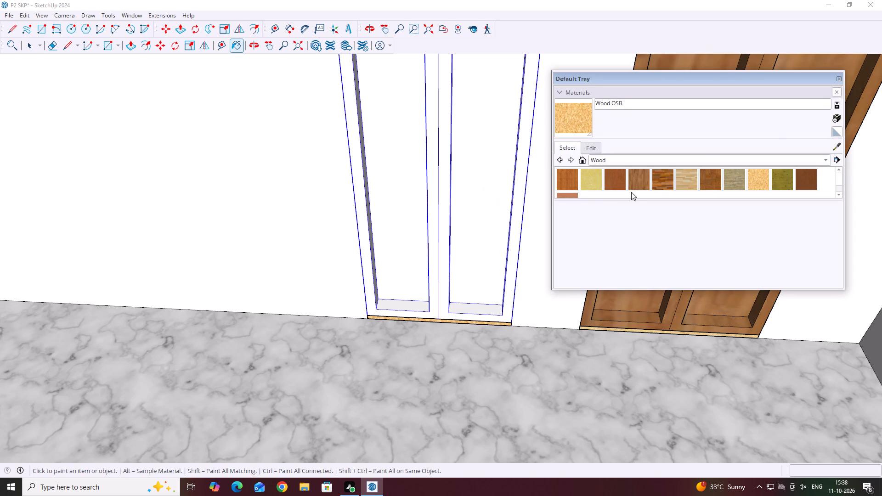
pyautogui.click(621, 181)
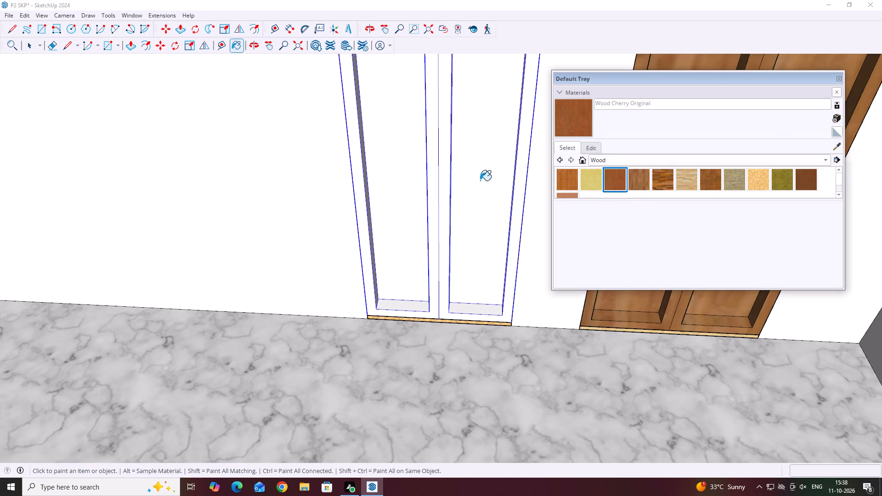
pyautogui.click(480, 180)
pyautogui.scroll(-11, 481, 215)
pyautogui.press('space')
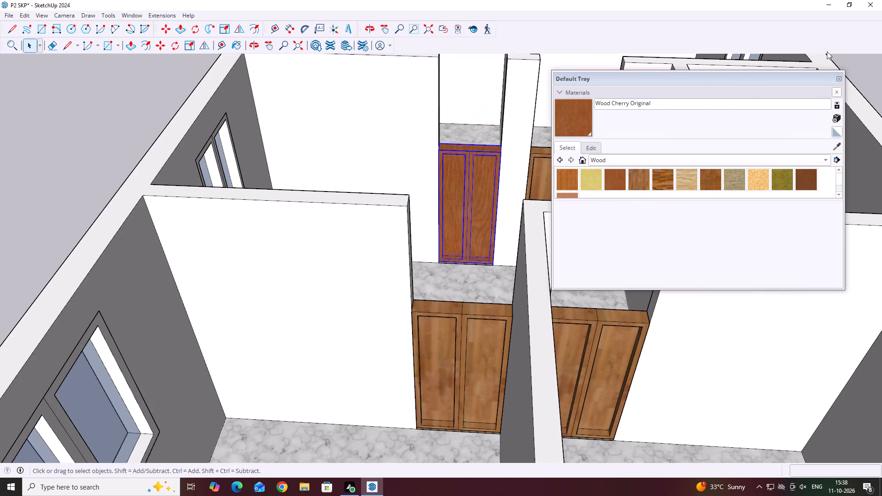
pyautogui.click(841, 76)
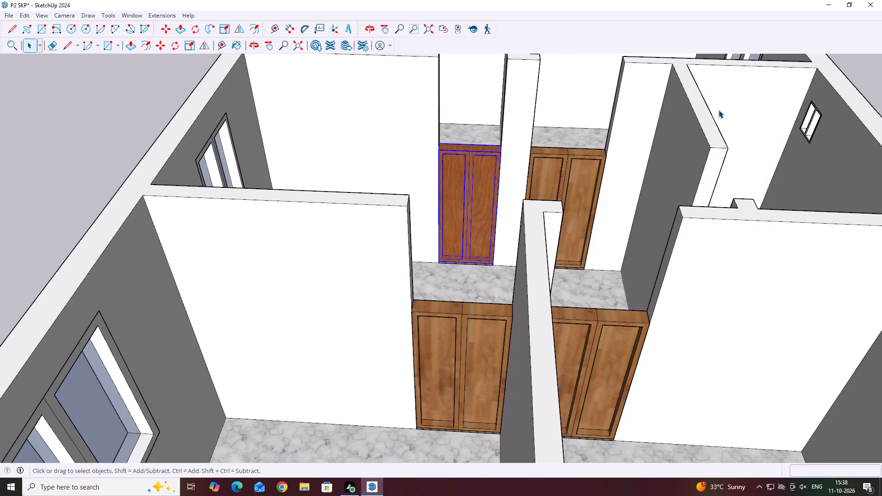
# Draw a line across the end face of the wall, corner to corner, along the top edge of the cherry-painted door.
pyautogui.scroll(-11, 594, 151)
pyautogui.click(452, 117)
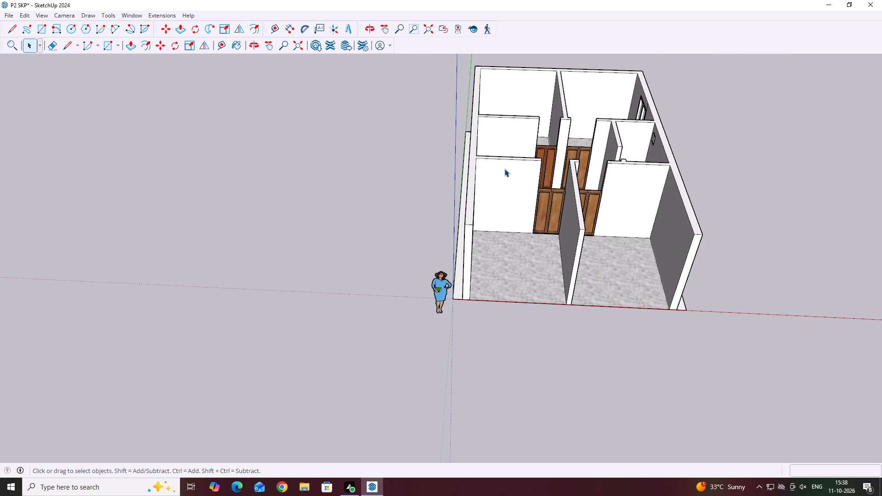
pyautogui.scroll(4, 536, 164)
pyautogui.moveTo(582, 148); pyautogui.dragTo(435, 182, button='middle')
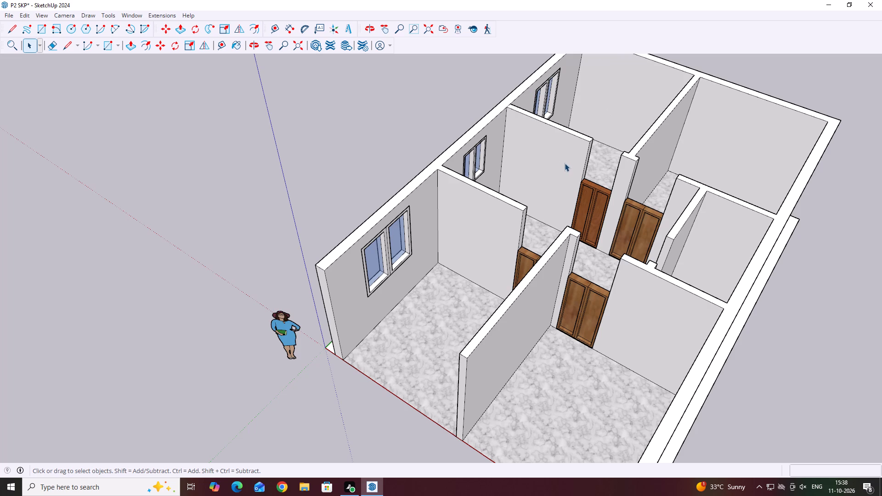
pyautogui.moveTo(458, 265); pyautogui.dragTo(436, 268, button='middle')
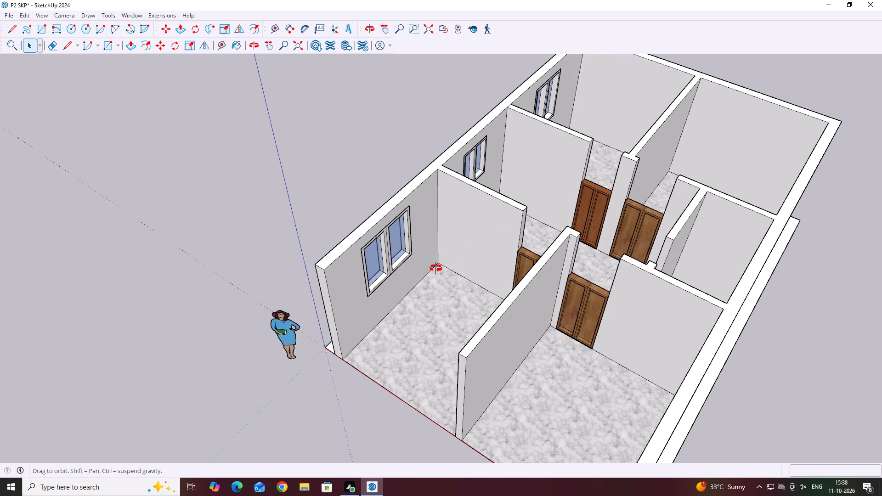
pyautogui.moveTo(436, 268); pyautogui.dragTo(418, 292, button='middle')
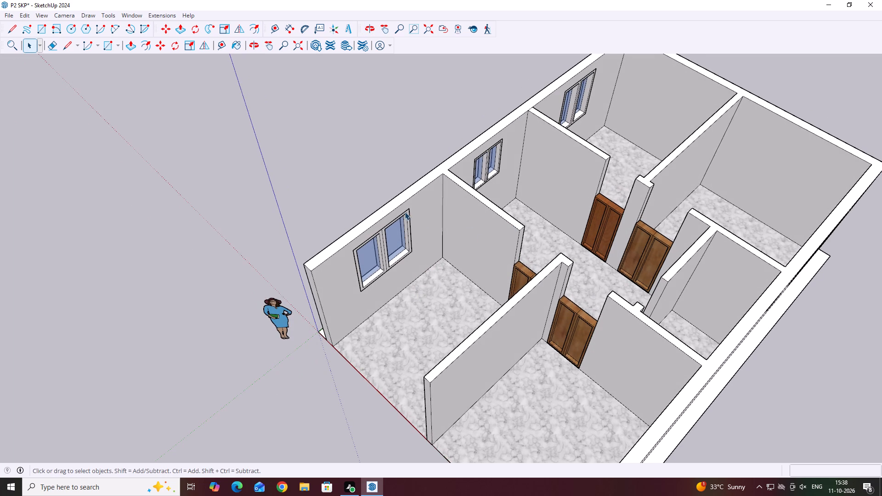
pyautogui.moveTo(619, 196); pyautogui.dragTo(499, 225, button='middle')
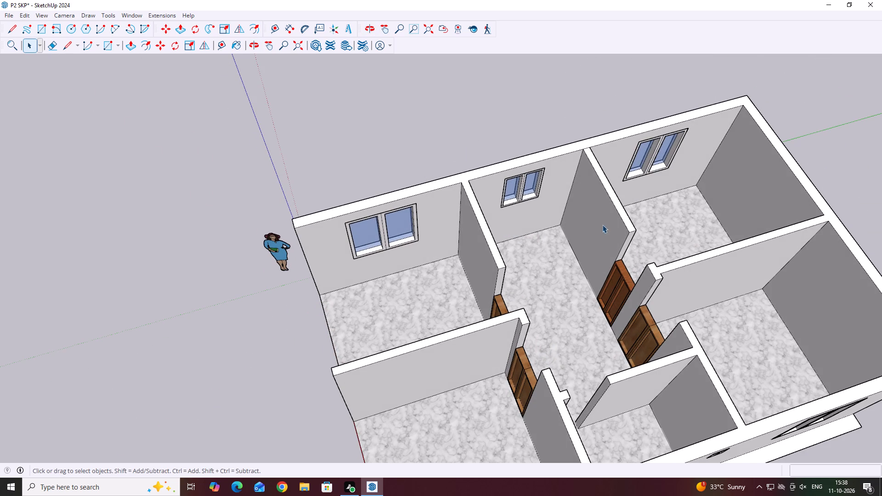
pyautogui.scroll(7, 631, 250)
pyautogui.moveTo(626, 263); pyautogui.dragTo(568, 274, button='middle')
pyautogui.scroll(8, 601, 304)
pyautogui.moveTo(572, 298); pyautogui.dragTo(501, 286, button='middle')
pyautogui.scroll(1, 573, 298)
pyautogui.press('l')
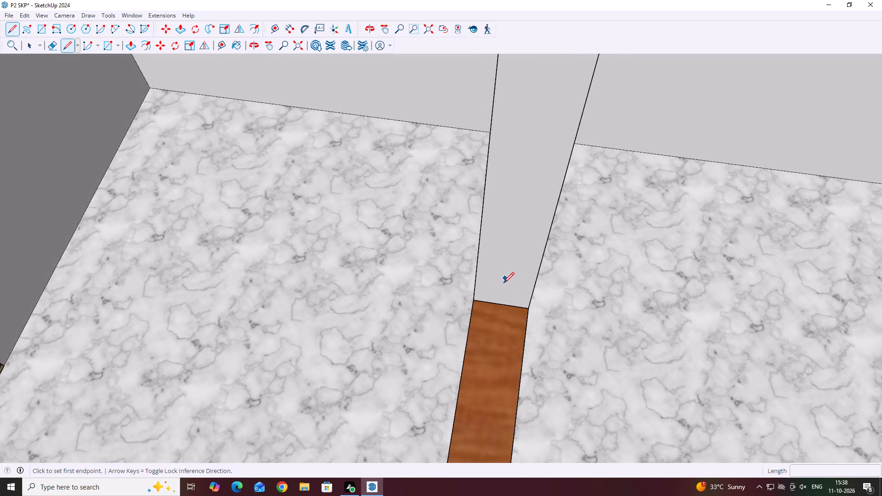
pyautogui.scroll(6, 503, 283)
pyautogui.click(449, 309)
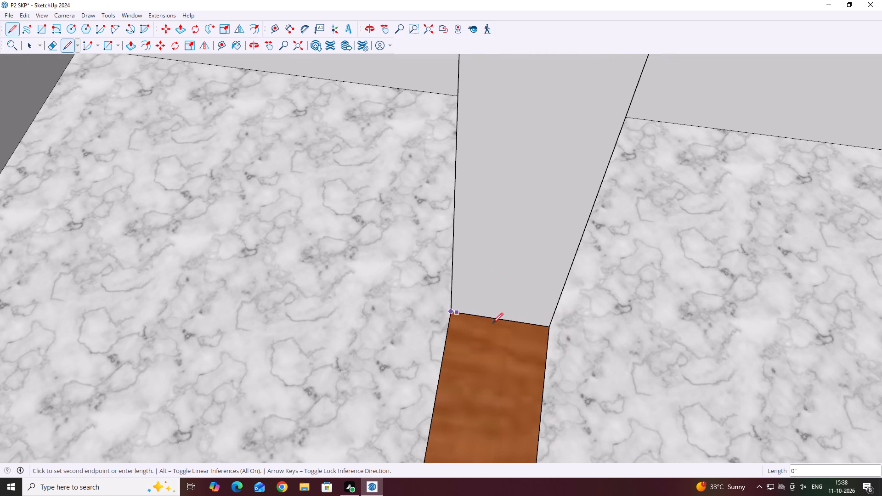
pyautogui.click(551, 325)
pyautogui.scroll(-7, 557, 324)
pyautogui.press('space')
# Push/Pull the wall end face above the cherry-painted door across the opening to the opposite wall, filling the gap over the door.
pyautogui.scroll(-2, 558, 314)
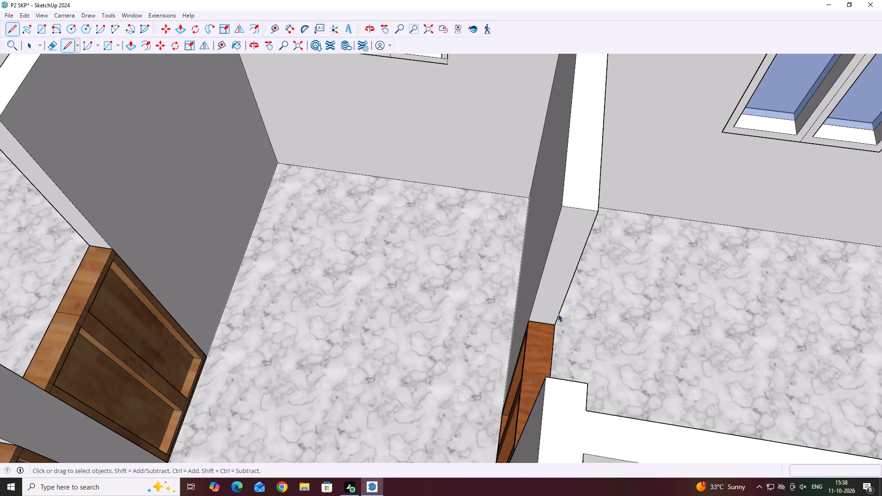
pyautogui.scroll(-4, 558, 314)
pyautogui.click(556, 294)
pyautogui.moveTo(572, 300); pyautogui.dragTo(620, 299, button='middle')
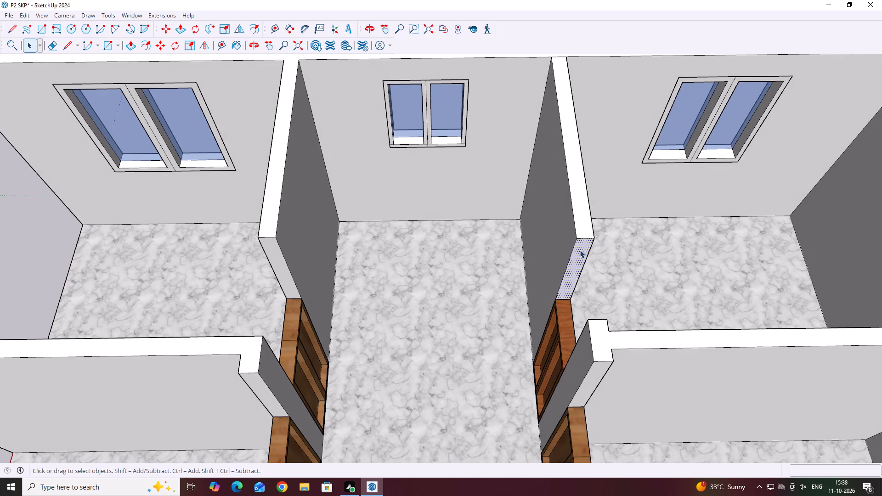
pyautogui.press('p')
pyautogui.click(578, 248)
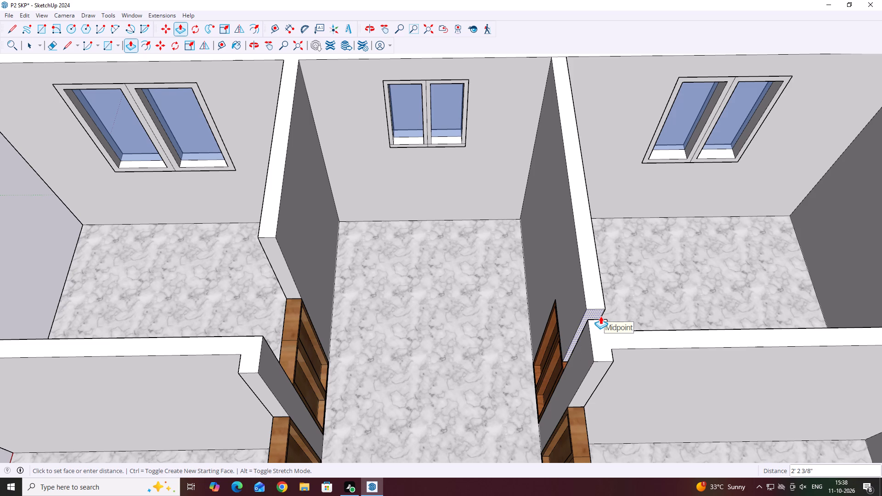
pyautogui.click(601, 320)
pyautogui.moveTo(554, 343); pyautogui.dragTo(640, 337, button='middle')
pyautogui.press('space')
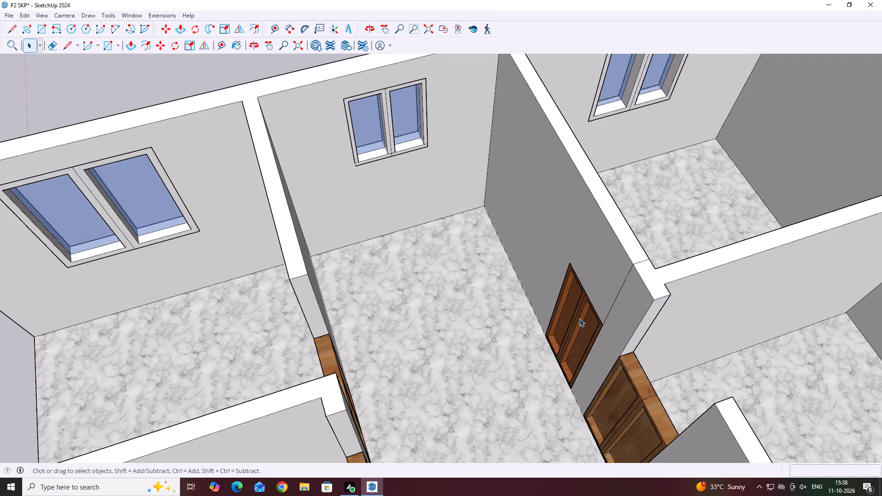
# Delete the leftover seam edges on the hall-side face and the top of the newly filled wall above the cherry-painted door.
pyautogui.moveTo(588, 331); pyautogui.dragTo(668, 383, button='middle')
pyautogui.scroll(1, 671, 324)
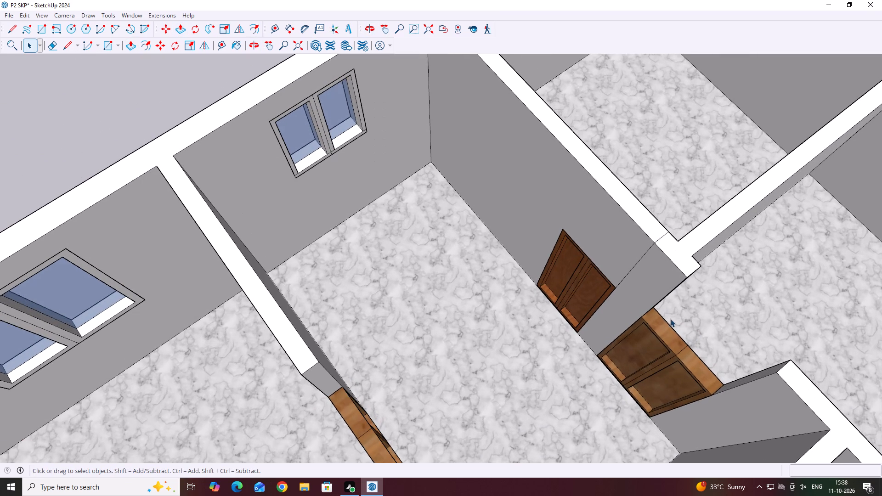
pyautogui.scroll(2, 625, 272)
pyautogui.click(629, 271)
pyautogui.press('Delete')
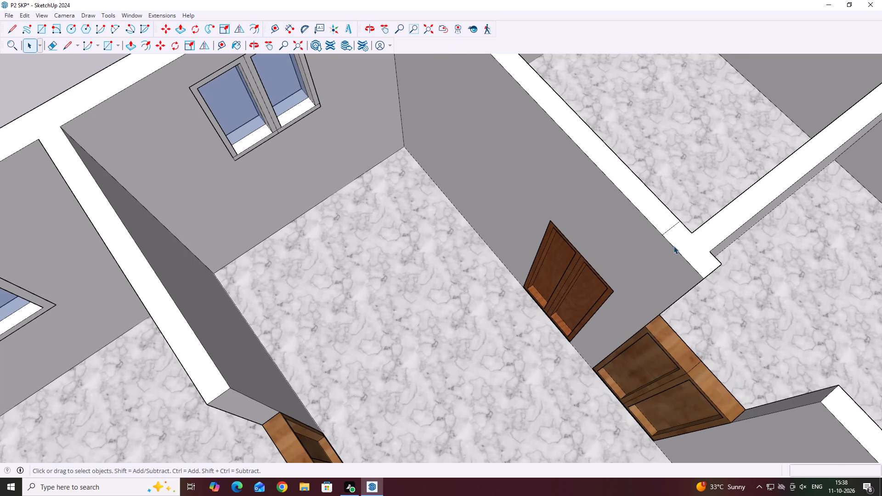
pyautogui.click(670, 228)
pyautogui.press('Delete')
# Delete the leftover vertical seam edge above the cherry-painted door on the wall face of the adjoining room.
pyautogui.scroll(-6, 541, 254)
pyautogui.moveTo(715, 246); pyautogui.dragTo(616, 177, button='middle')
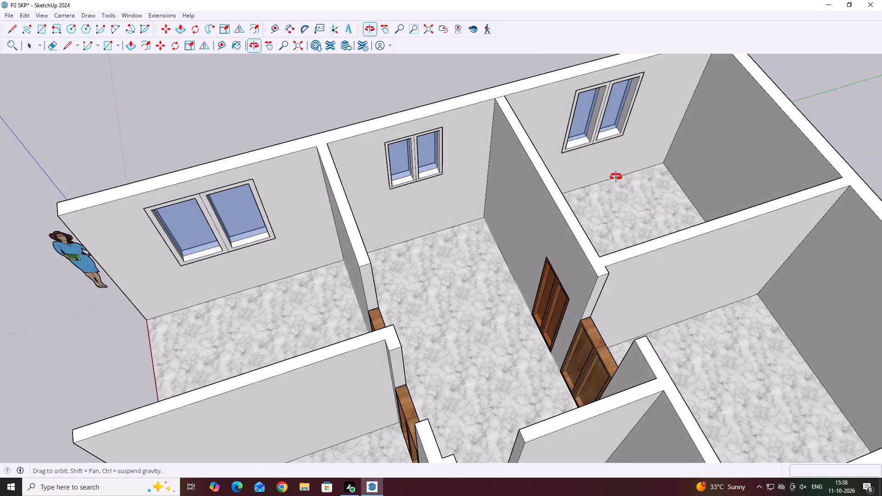
pyautogui.moveTo(616, 177); pyautogui.dragTo(599, 162, button='middle')
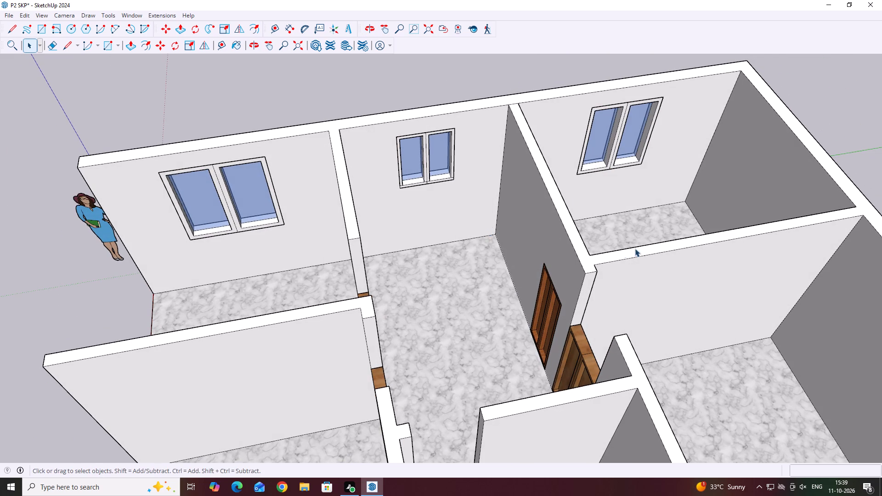
pyautogui.moveTo(614, 249); pyautogui.dragTo(427, 222, button='middle')
pyautogui.moveTo(581, 257); pyautogui.dragTo(381, 247, button='middle')
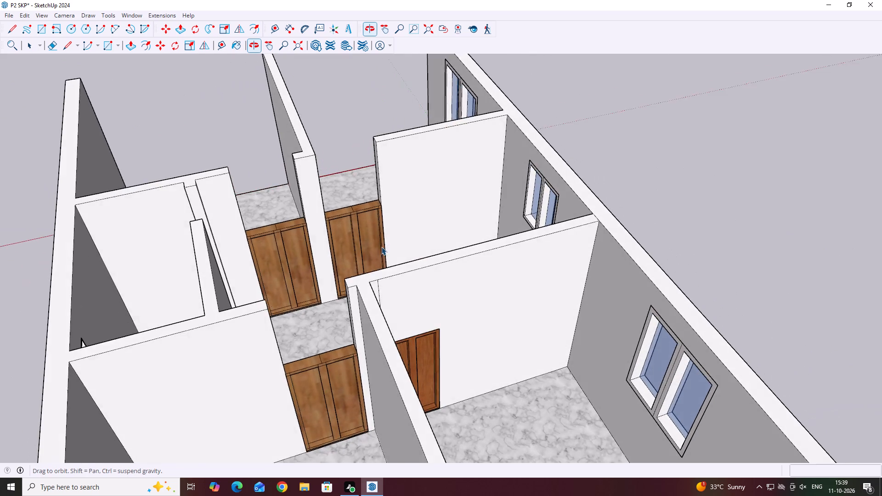
pyautogui.moveTo(381, 247); pyautogui.dragTo(384, 248, button='middle')
pyautogui.moveTo(503, 294); pyautogui.dragTo(299, 292, button='middle')
pyautogui.scroll(2, 303, 291)
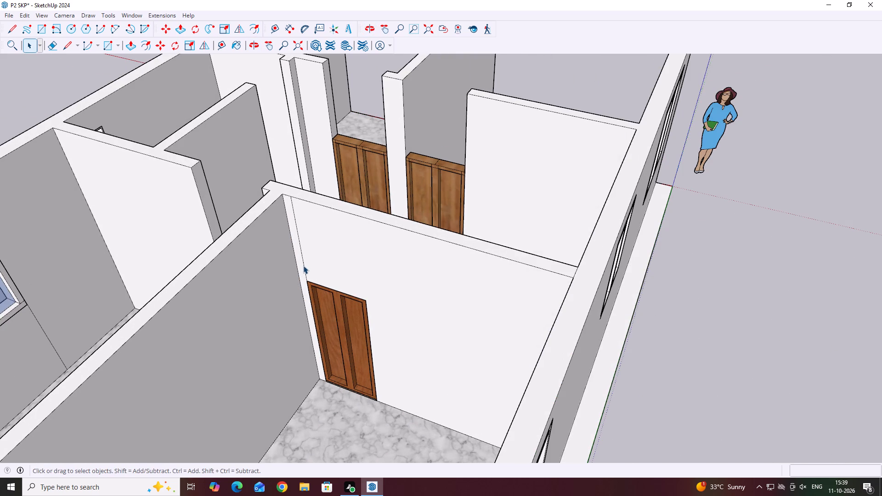
pyautogui.click(305, 269)
pyautogui.press('Delete')
# Draw a line corner to corner across the partition wall's end face, along the top edge of the door between the hall and the large-window room.
pyautogui.moveTo(447, 282); pyautogui.dragTo(374, 273, button='middle')
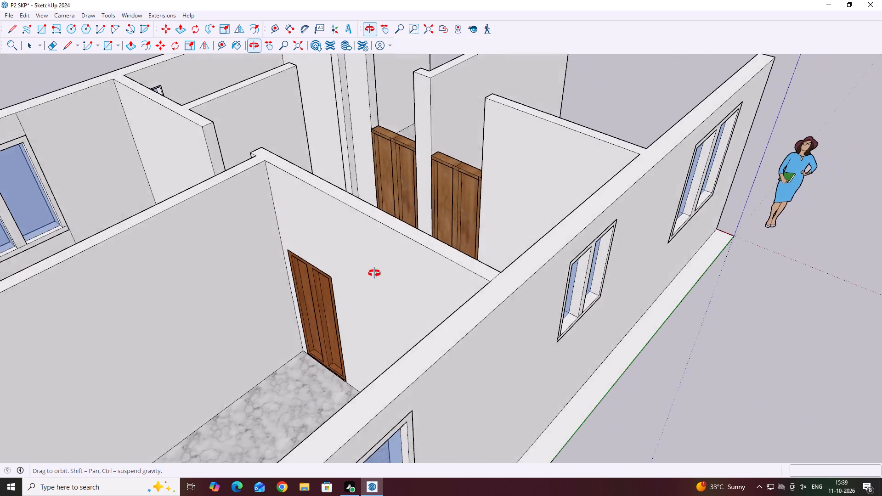
pyautogui.moveTo(374, 273); pyautogui.dragTo(399, 277, button='middle')
pyautogui.moveTo(443, 252); pyautogui.dragTo(530, 237, button='middle')
pyautogui.moveTo(479, 145); pyautogui.dragTo(493, 228, button='middle')
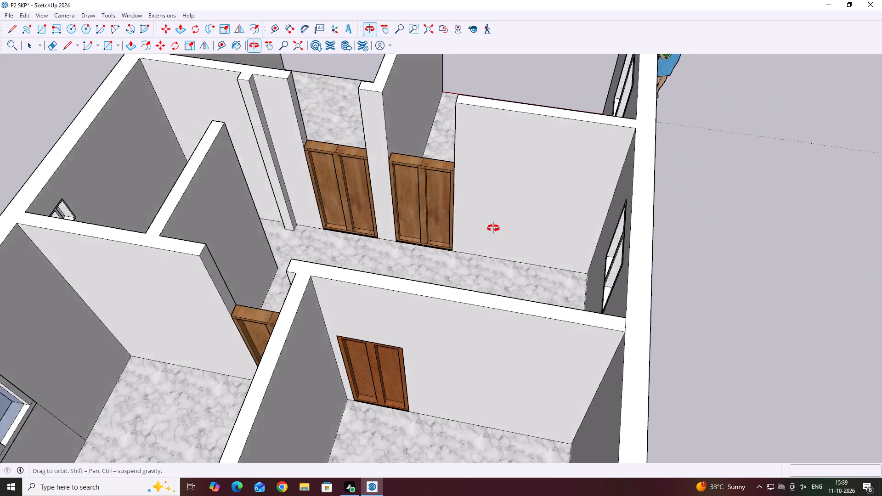
pyautogui.moveTo(493, 228); pyautogui.dragTo(511, 265, button='middle')
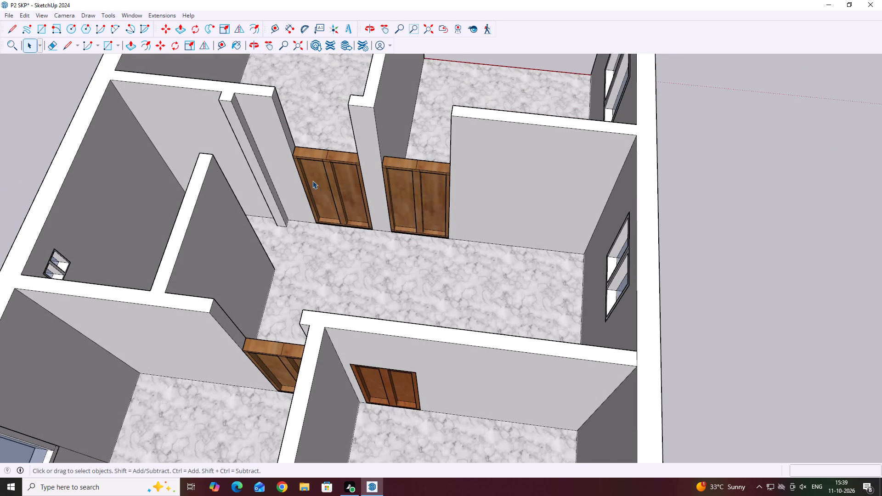
pyautogui.moveTo(424, 283); pyautogui.dragTo(566, 233, button='middle')
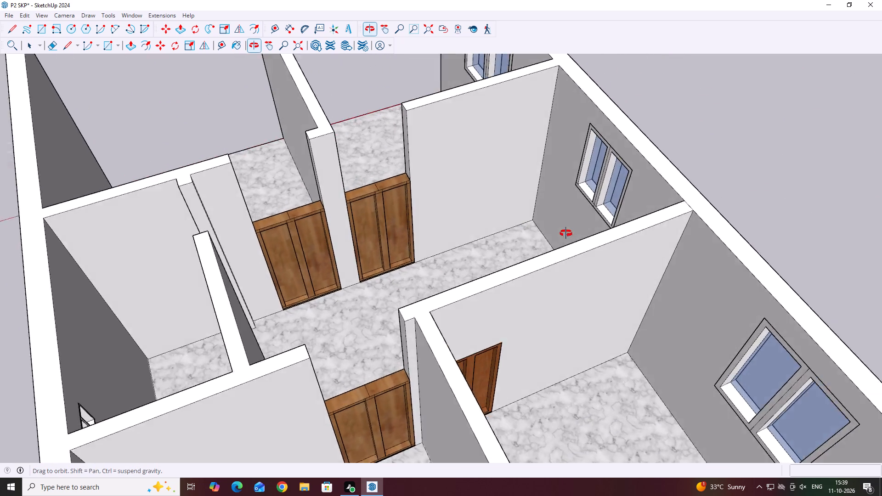
pyautogui.moveTo(566, 233); pyautogui.dragTo(603, 335, button='middle')
pyautogui.moveTo(371, 333); pyautogui.dragTo(526, 371, button='middle')
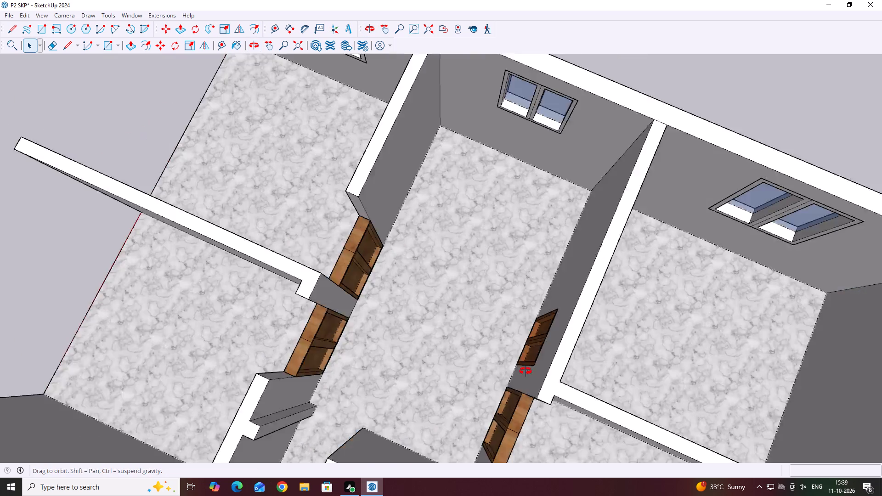
pyautogui.moveTo(526, 371); pyautogui.dragTo(635, 312, button='middle')
pyautogui.moveTo(459, 319); pyautogui.dragTo(591, 316, button='middle')
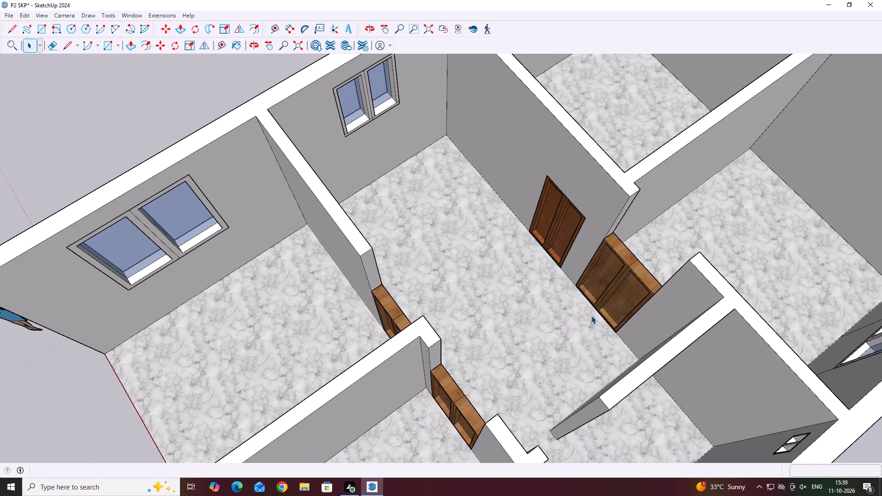
pyautogui.moveTo(574, 287); pyautogui.dragTo(610, 231, button='middle')
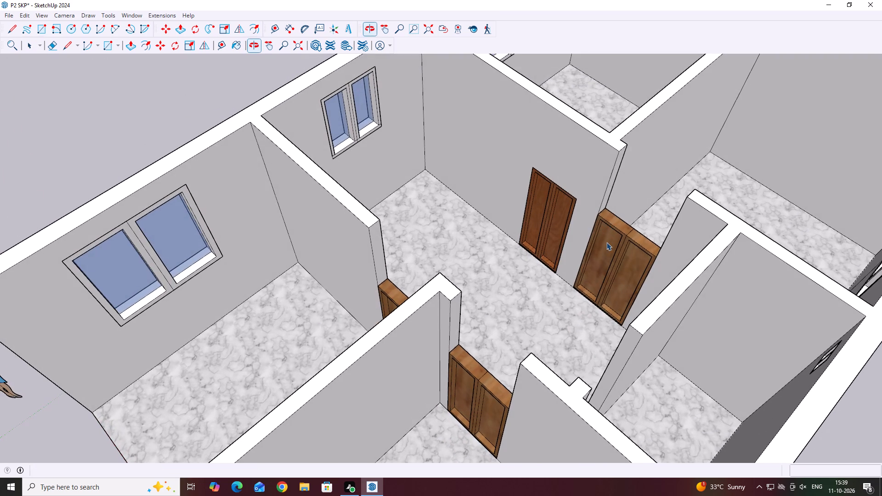
pyautogui.moveTo(266, 287); pyautogui.dragTo(297, 296, button='middle')
pyautogui.moveTo(441, 345); pyautogui.dragTo(363, 346, button='middle')
pyautogui.press('l')
pyautogui.scroll(3, 352, 287)
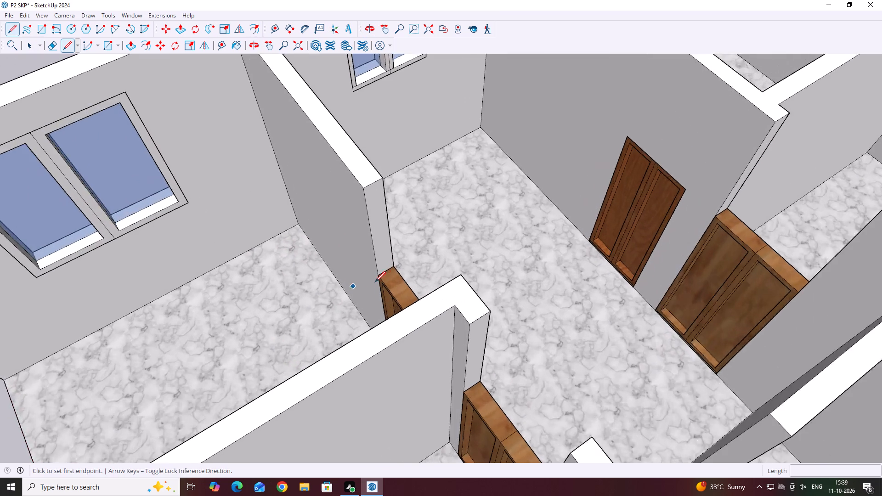
pyautogui.scroll(11, 375, 282)
pyautogui.click(376, 275)
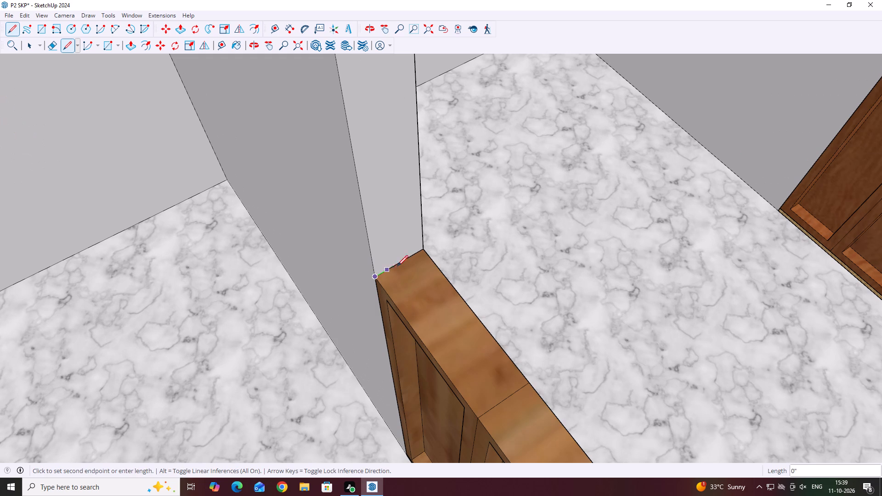
pyautogui.click(426, 246)
pyautogui.scroll(4, 423, 249)
pyautogui.press('space')
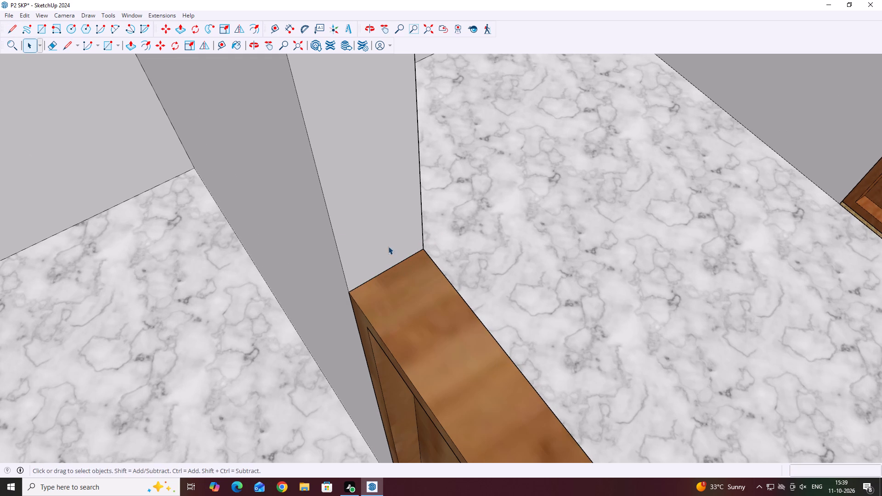
# Push/Pull the partition's end face above that door across the opening to the cross wall, filling the gap over the door.
pyautogui.click(388, 246)
pyautogui.scroll(-19, 387, 261)
pyautogui.middleClick(391, 267)
pyautogui.middleClick(391, 267)
pyautogui.press('p')
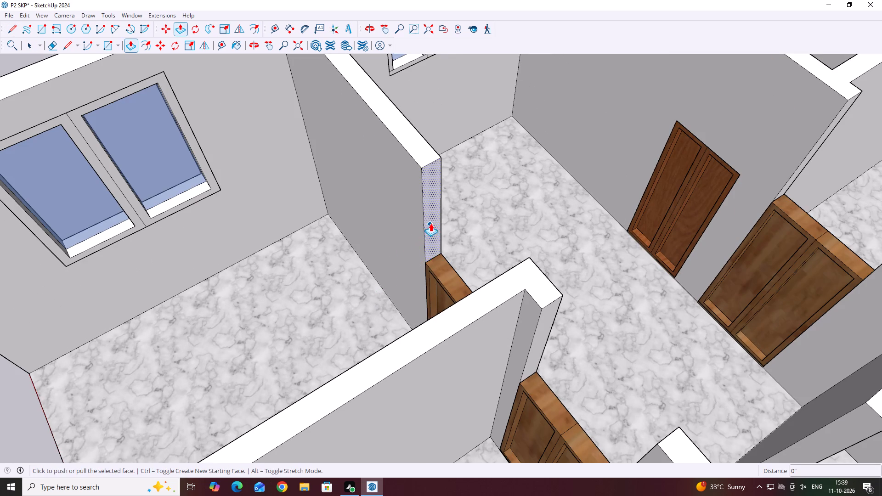
pyautogui.click(432, 219)
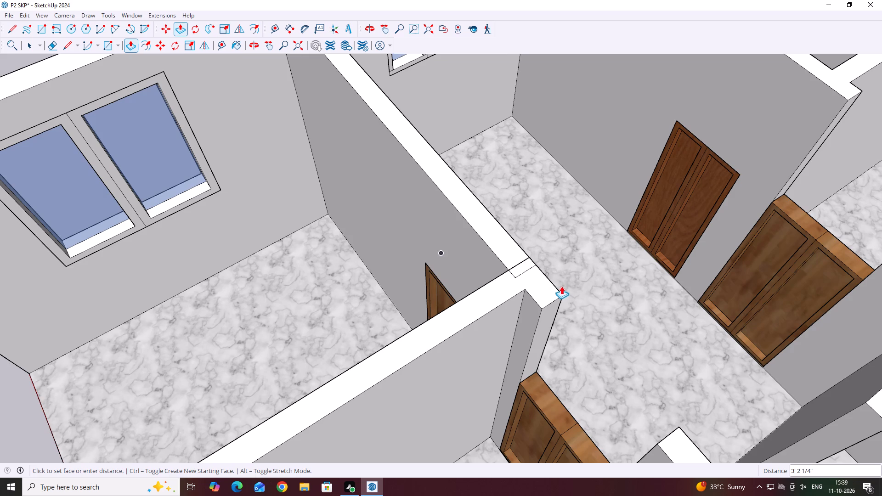
pyautogui.scroll(1, 548, 265)
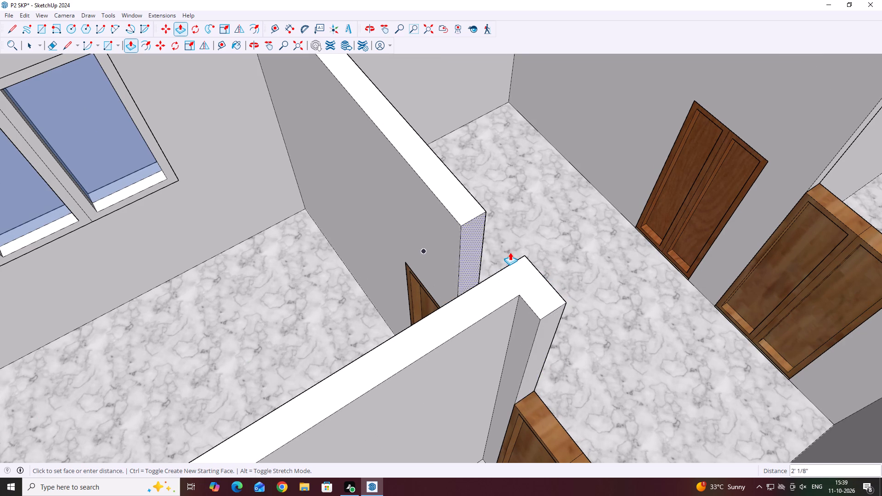
pyautogui.scroll(2, 509, 262)
pyautogui.click(530, 254)
pyautogui.moveTo(365, 276); pyautogui.dragTo(537, 243, button='middle')
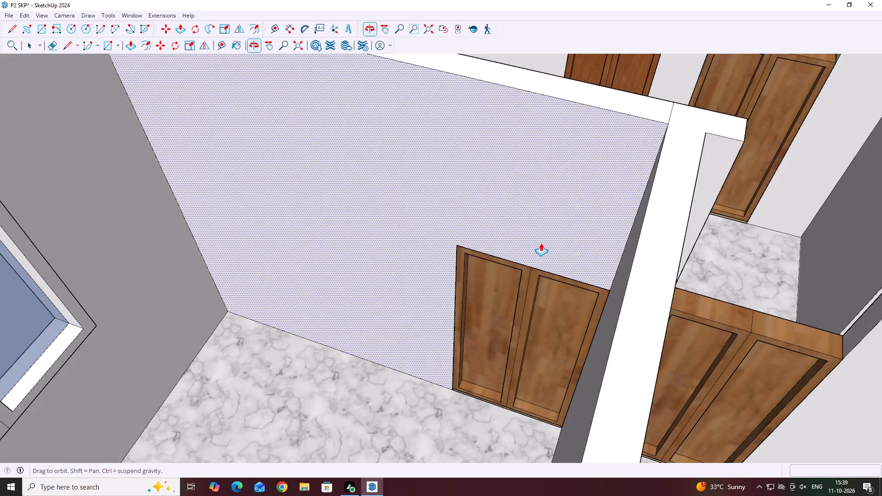
pyautogui.press('space')
# Delete the leftover seam edges on the hall-side face and the top of the newly filled partition wall.
pyautogui.scroll(-7, 597, 256)
pyautogui.moveTo(712, 217); pyautogui.dragTo(325, 315, button='middle')
pyautogui.moveTo(375, 312); pyautogui.dragTo(270, 276, button='middle')
pyautogui.moveTo(314, 328); pyautogui.dragTo(252, 311, button='middle')
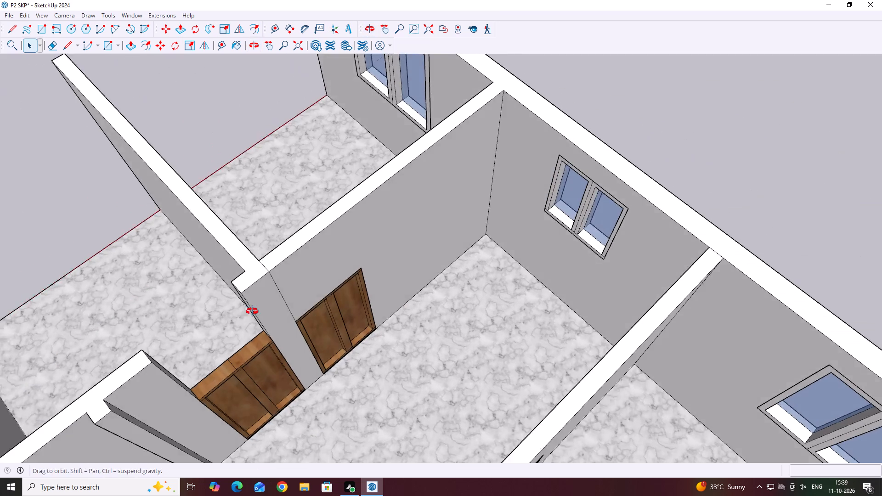
pyautogui.moveTo(252, 311); pyautogui.dragTo(252, 310, button='middle')
pyautogui.scroll(3, 251, 307)
pyautogui.click(290, 283)
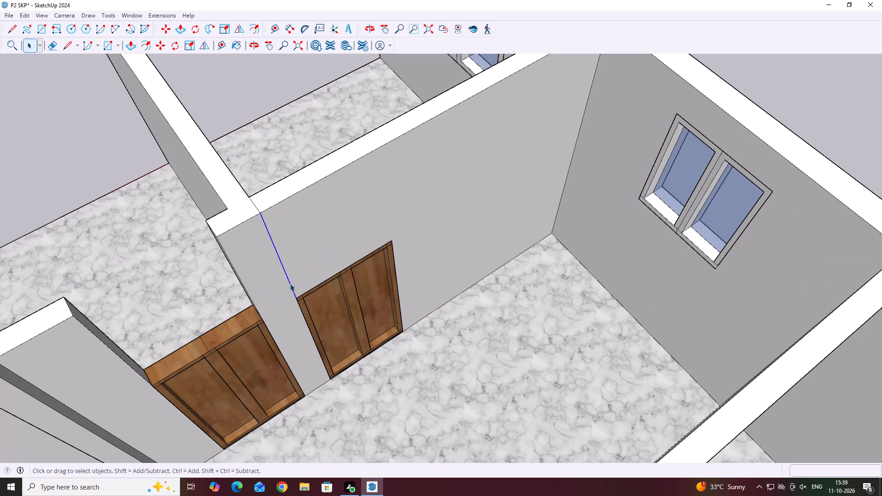
pyautogui.press('Delete')
pyautogui.moveTo(435, 286); pyautogui.dragTo(368, 308, button='middle')
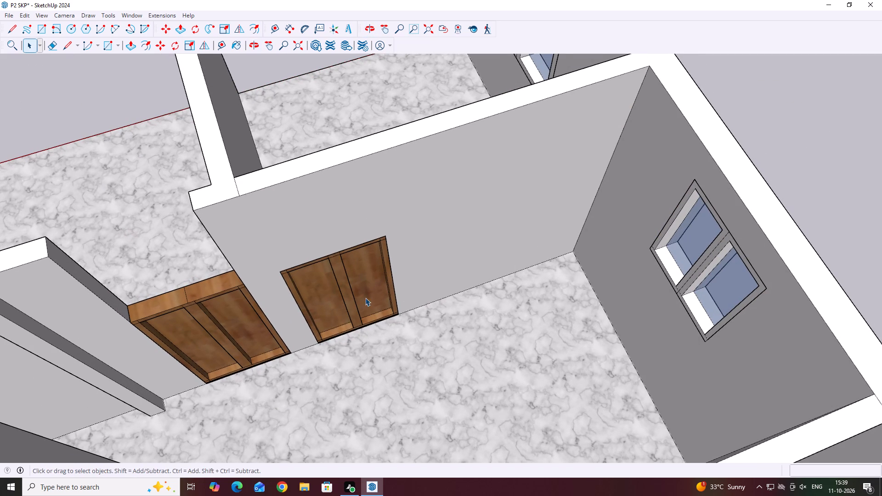
pyautogui.moveTo(400, 174); pyautogui.dragTo(394, 214, button='middle')
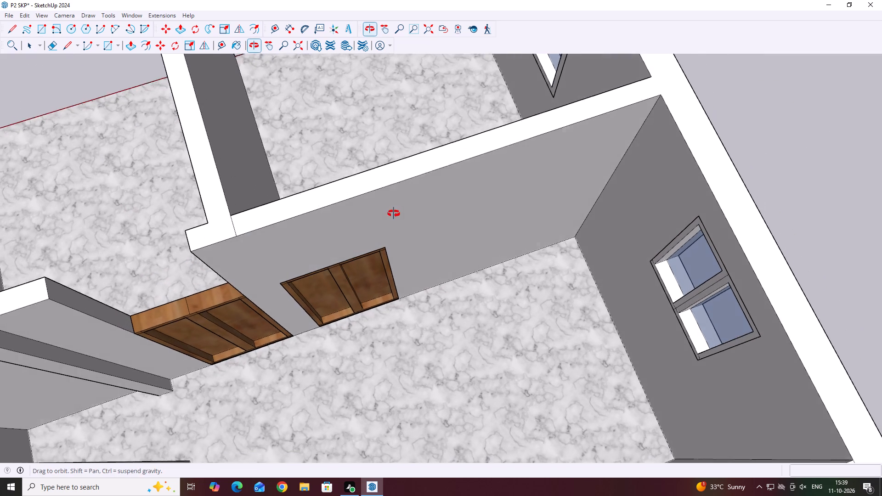
pyautogui.moveTo(394, 214); pyautogui.dragTo(393, 216, button='middle')
pyautogui.scroll(5, 242, 217)
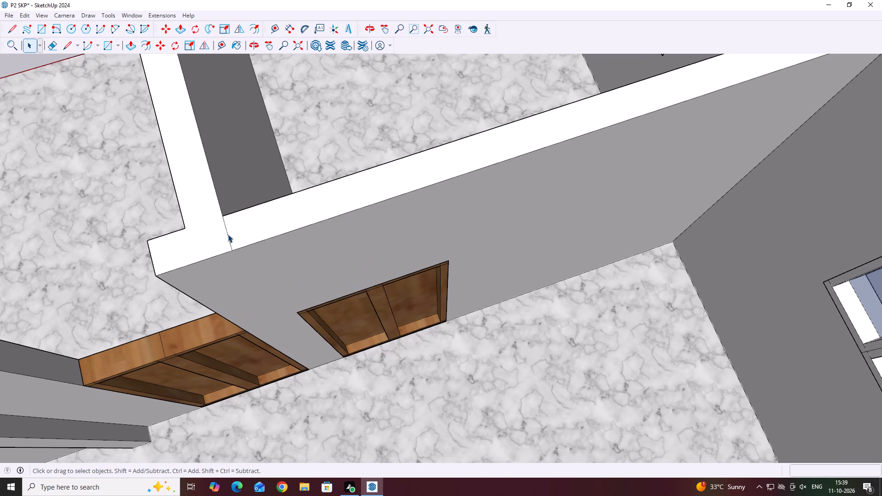
pyautogui.click(228, 234)
pyautogui.press('Delete')
# Open the hall door with solid wall above it for editing and delete the seam edges on the right leaf's top rail and corner.
pyautogui.moveTo(346, 209); pyautogui.dragTo(567, 92, button='middle')
pyautogui.moveTo(542, 254); pyautogui.dragTo(300, 128, button='middle')
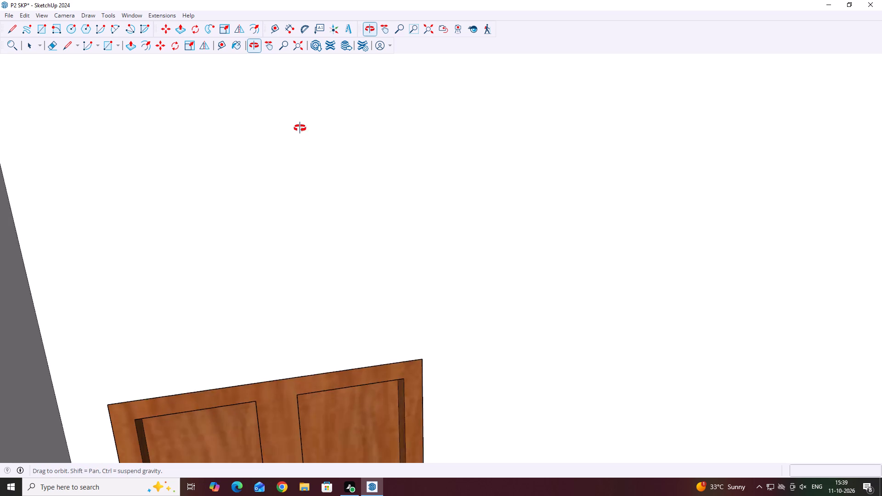
pyautogui.moveTo(300, 128); pyautogui.dragTo(428, 152, button='middle')
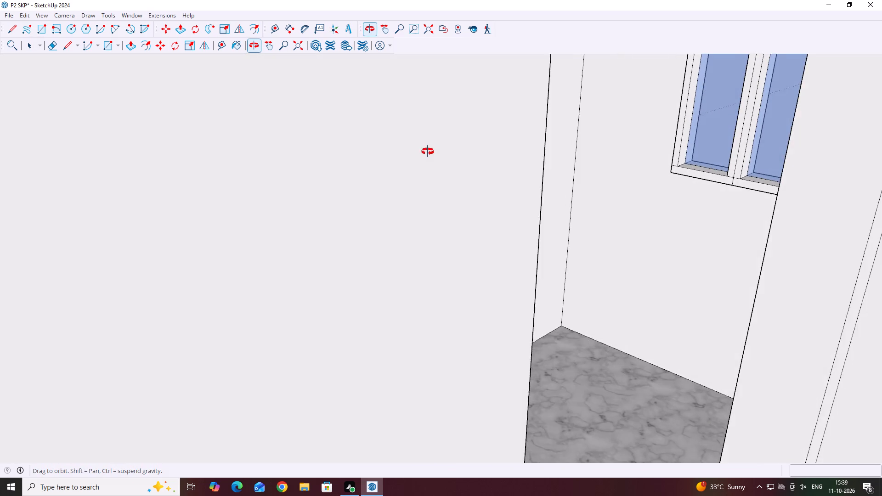
pyautogui.moveTo(428, 152); pyautogui.dragTo(428, 159, button='middle')
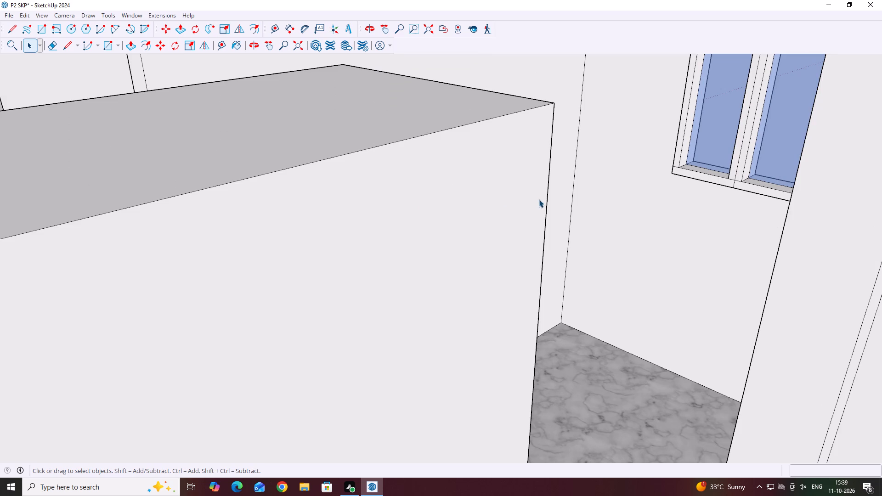
pyautogui.scroll(-6, 584, 216)
pyautogui.moveTo(673, 237); pyautogui.dragTo(591, 303, button='middle')
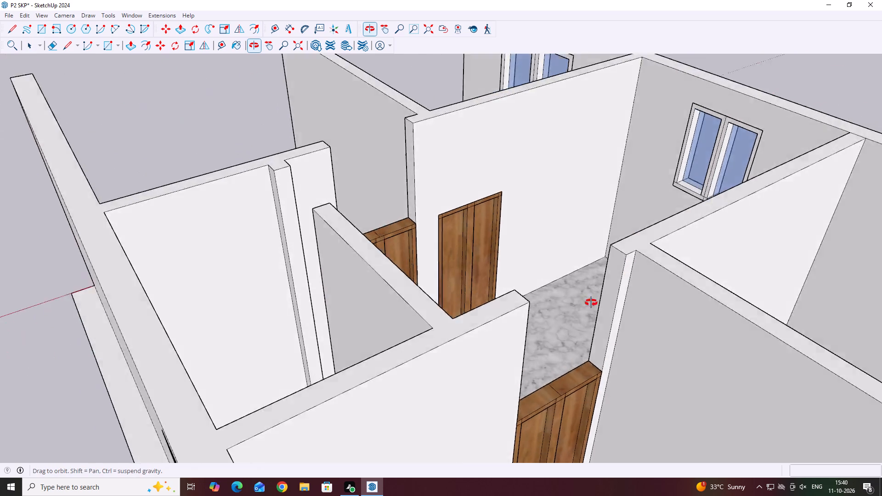
pyautogui.moveTo(591, 303); pyautogui.dragTo(514, 301, button='middle')
pyautogui.moveTo(533, 232); pyautogui.dragTo(459, 255, button='middle')
pyautogui.scroll(5, 483, 252)
pyautogui.tripleClick(509, 249)
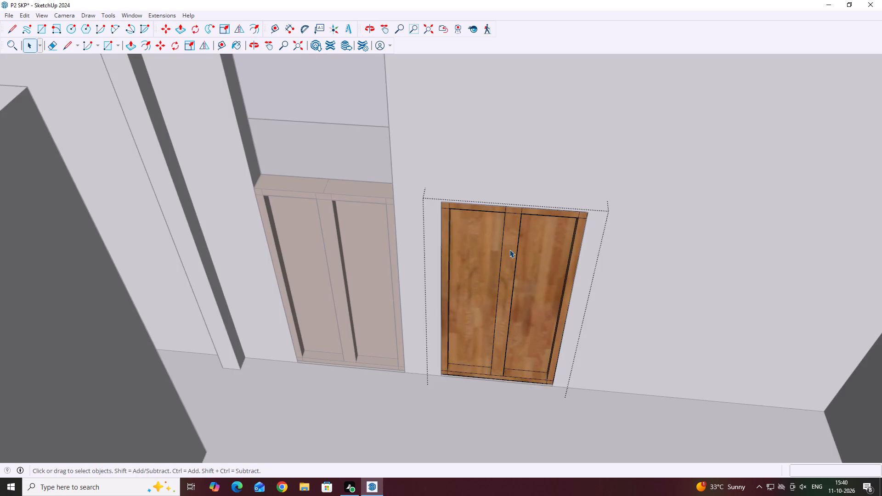
pyautogui.scroll(6, 511, 244)
pyautogui.click(527, 192)
pyautogui.click(529, 192)
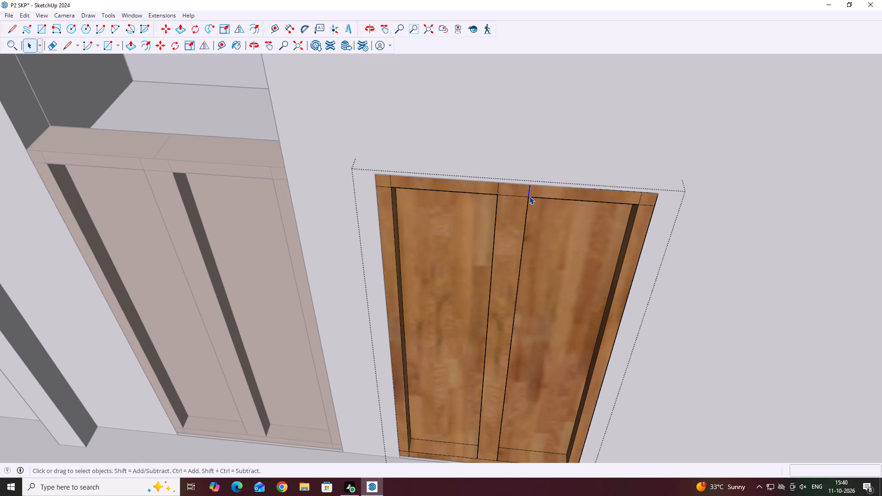
pyautogui.press('Delete')
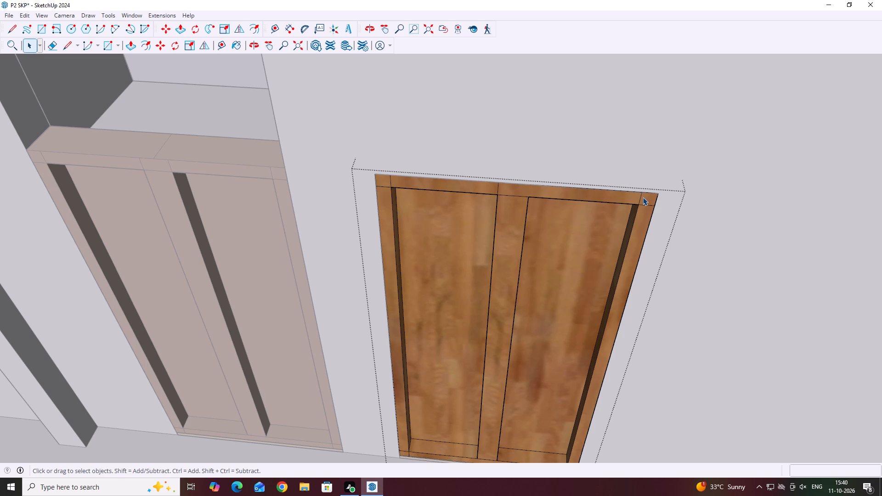
pyautogui.click(642, 197)
pyautogui.press('Delete')
pyautogui.click(647, 206)
pyautogui.press('Delete')
# Delete the remaining top-rail seam edges of that door, above the centre stile and at the left leaf's outer corner.
pyautogui.click(498, 186)
pyautogui.press('Delete')
pyautogui.click(509, 197)
pyautogui.press('Delete')
pyautogui.click(390, 187)
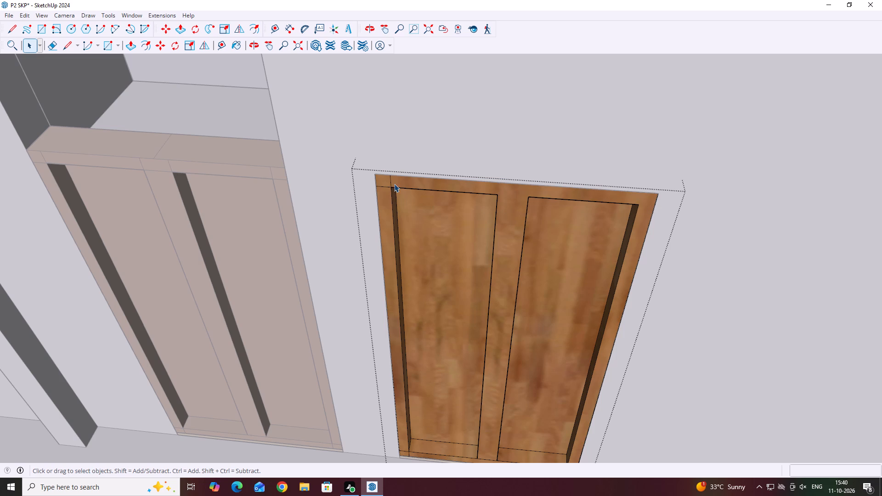
pyautogui.click(390, 182)
pyautogui.press('Delete')
pyautogui.click(387, 187)
pyautogui.press('Delete')
# Delete the two short seam edges at the bottom outer corner of the same door's left leaf.
pyautogui.scroll(-7, 505, 254)
pyautogui.moveTo(558, 259); pyautogui.dragTo(569, 201, button='middle')
pyautogui.moveTo(469, 155); pyautogui.dragTo(502, 345, button='middle')
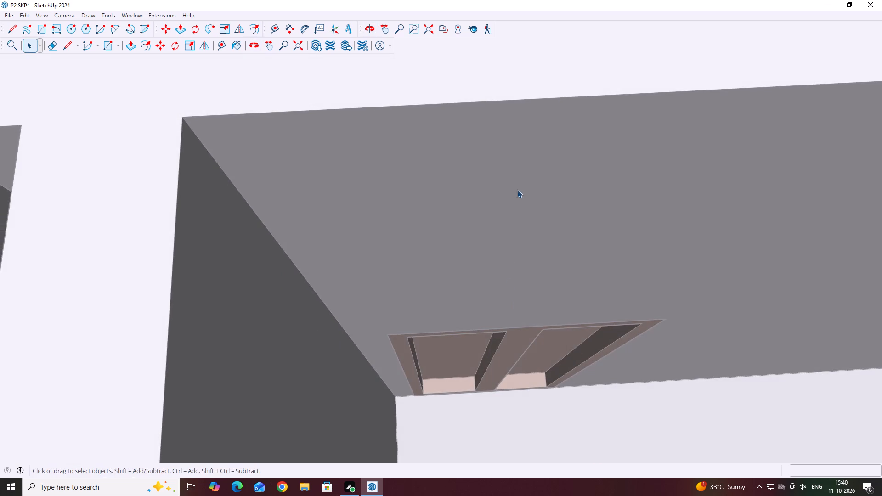
pyautogui.moveTo(517, 185); pyautogui.dragTo(491, 364, button='middle')
pyautogui.scroll(-13, 492, 305)
pyautogui.moveTo(516, 283); pyautogui.dragTo(489, 158, button='middle')
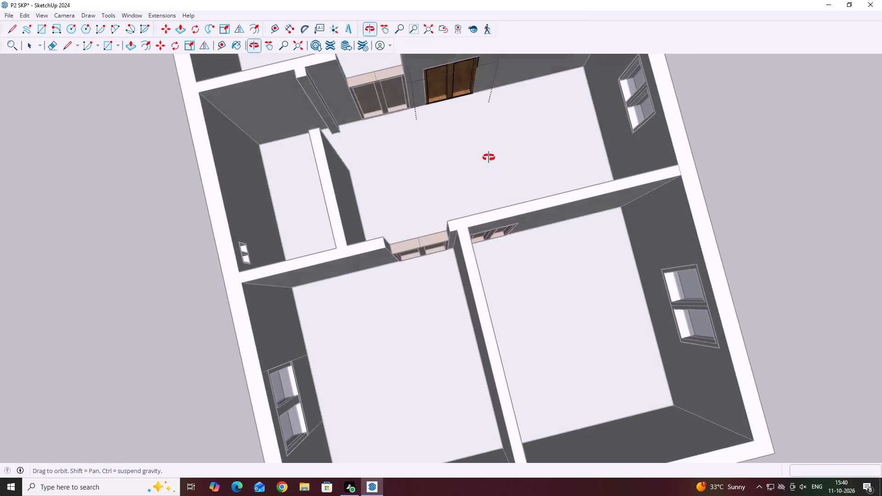
pyautogui.moveTo(489, 158); pyautogui.dragTo(484, 138, button='middle')
pyautogui.scroll(4, 440, 93)
pyautogui.moveTo(444, 128); pyautogui.dragTo(393, 101, button='middle')
pyautogui.scroll(8, 470, 130)
pyautogui.middleClick(470, 133)
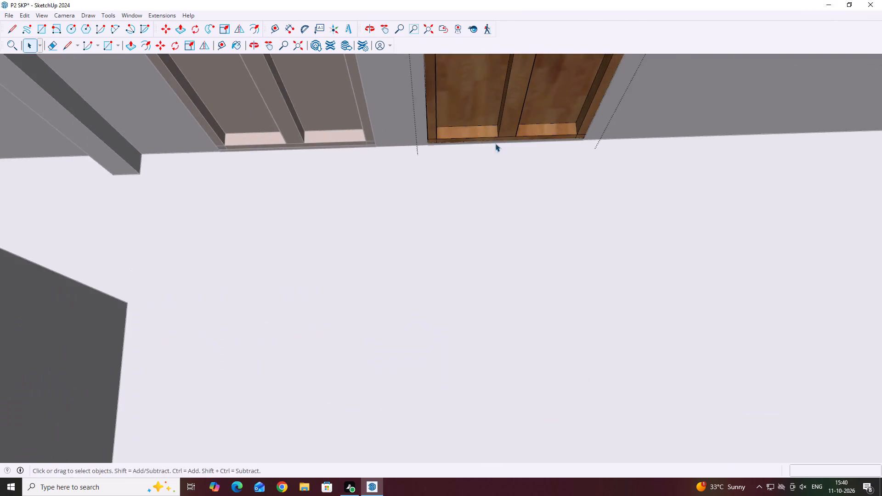
pyautogui.scroll(6, 495, 143)
pyautogui.middleClick(498, 144)
pyautogui.scroll(8, 377, 139)
pyautogui.click(374, 136)
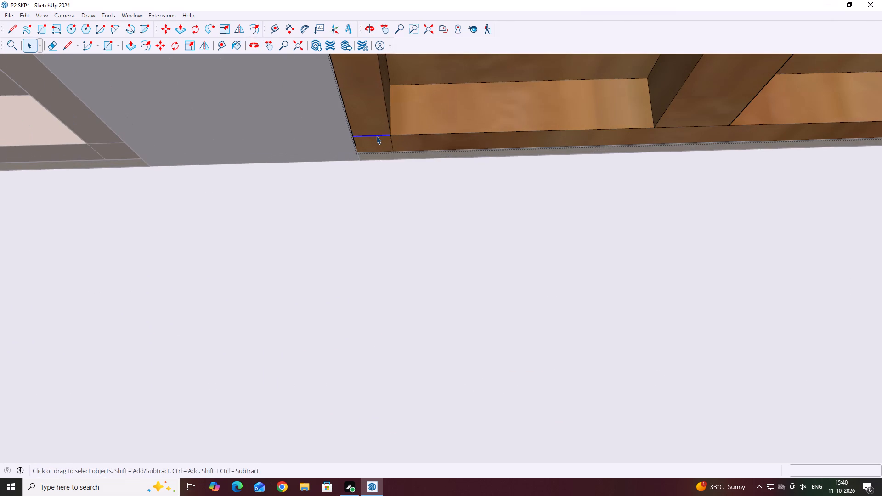
pyautogui.press('Delete')
pyautogui.click(391, 144)
pyautogui.press('Delete')
# Delete the bottom seam edges at that door's centre stile and right corner, and finish editing the door.
pyautogui.scroll(-3, 583, 194)
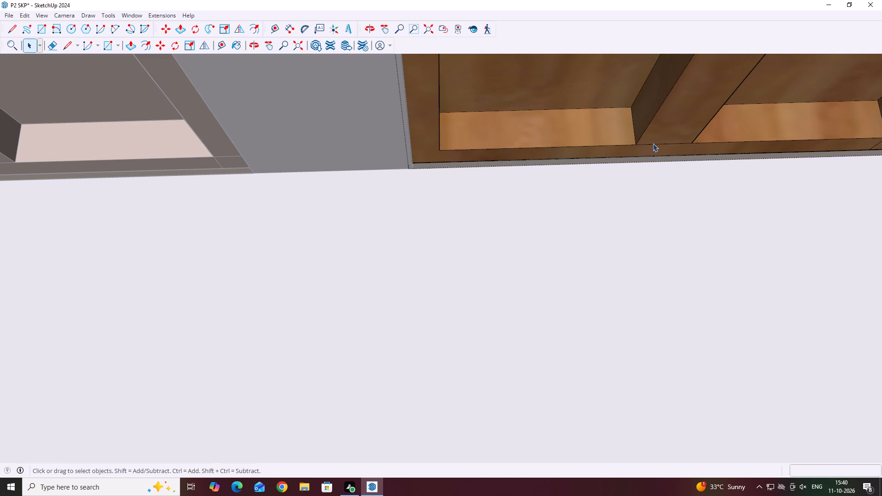
pyautogui.click(657, 146)
pyautogui.press('Delete')
pyautogui.scroll(-6, 466, 180)
pyautogui.scroll(3, 738, 153)
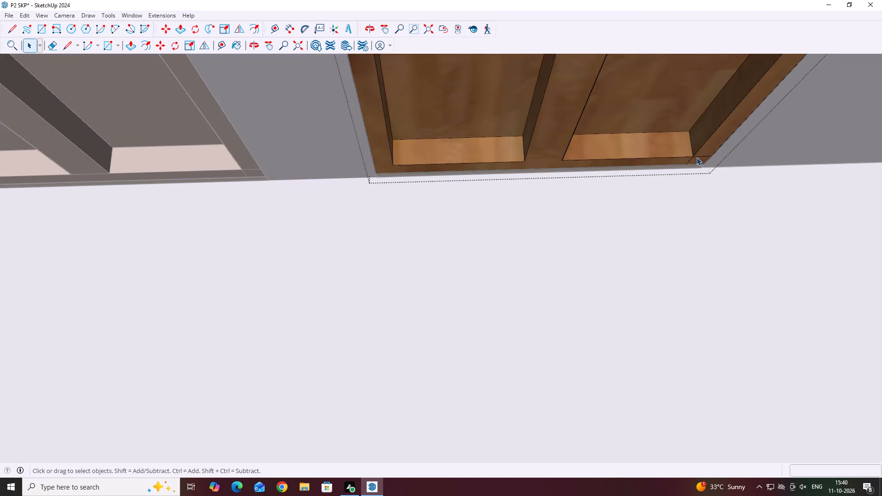
pyautogui.click(701, 156)
pyautogui.press('Delete')
pyautogui.click(691, 158)
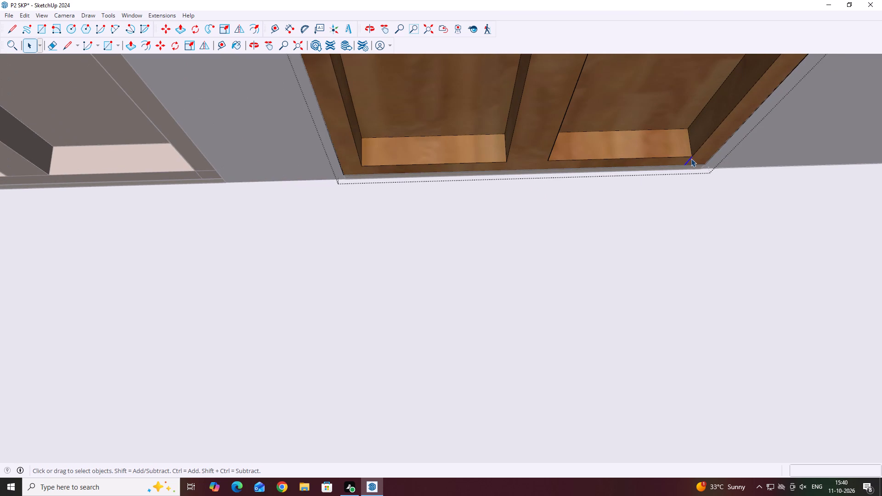
pyautogui.press('Delete')
pyautogui.click(605, 218)
# Open the neighbouring hall door below the unfilled wall opening for editing and delete the seam edges on the right leaf's top rail and corner.
pyautogui.scroll(-6, 616, 200)
pyautogui.moveTo(642, 253); pyautogui.dragTo(574, 169, button='middle')
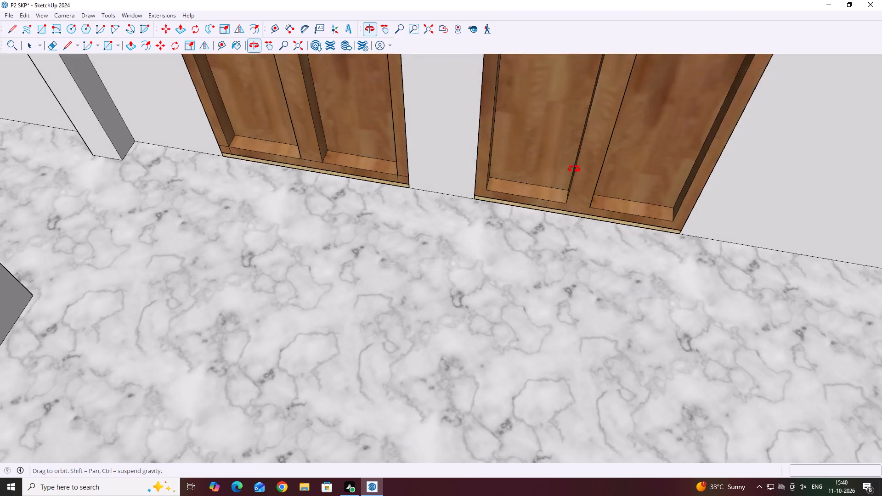
pyautogui.moveTo(574, 169); pyautogui.dragTo(573, 246, button='middle')
pyautogui.scroll(-11, 573, 246)
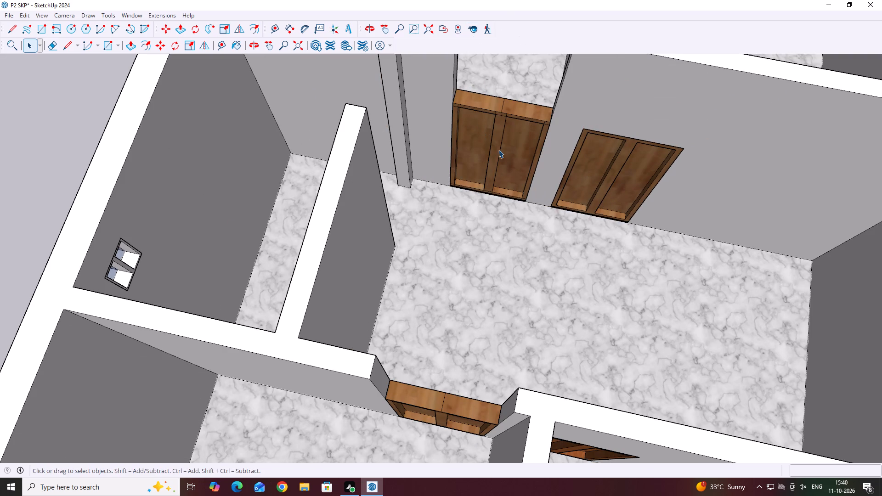
pyautogui.moveTo(499, 155); pyautogui.dragTo(525, 100, button='middle')
pyautogui.scroll(3, 514, 110)
pyautogui.tripleClick(512, 110)
pyautogui.scroll(5, 491, 137)
pyautogui.moveTo(498, 106); pyautogui.dragTo(498, 102, button='middle')
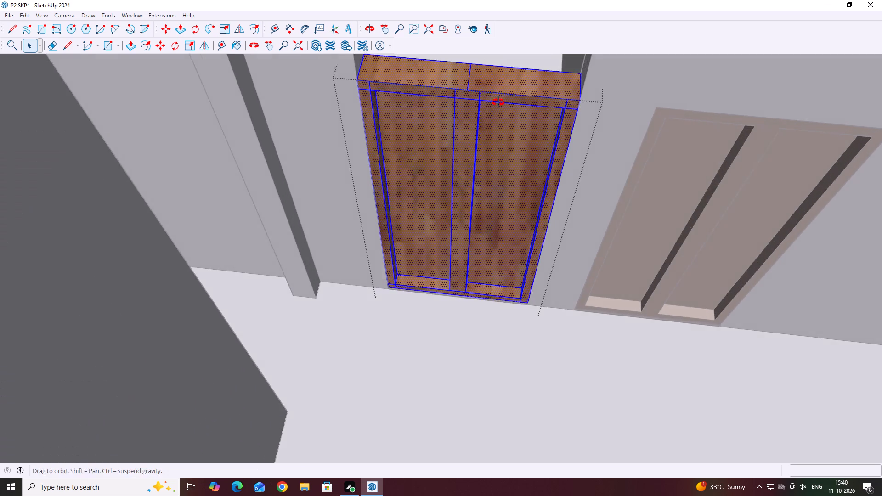
pyautogui.moveTo(498, 102); pyautogui.dragTo(501, 86, button='middle')
pyautogui.scroll(2, 483, 100)
pyautogui.click(481, 90)
pyautogui.scroll(6, 481, 73)
pyautogui.click(477, 72)
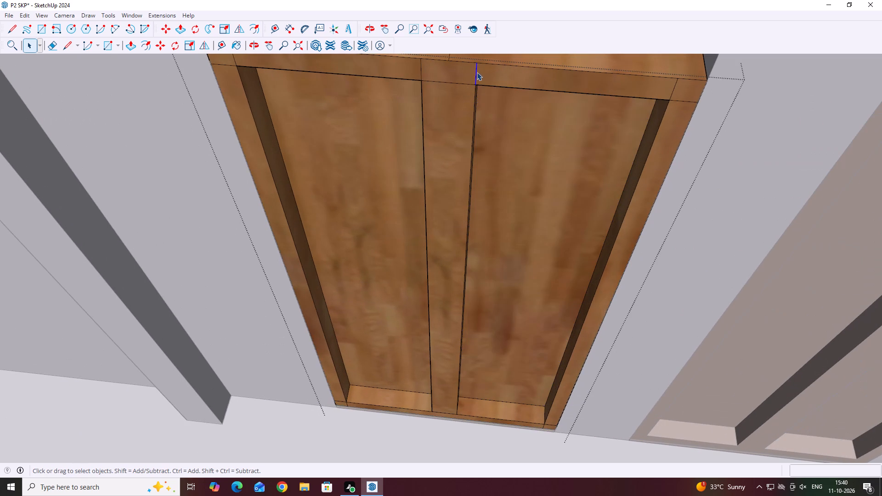
pyautogui.press('Delete')
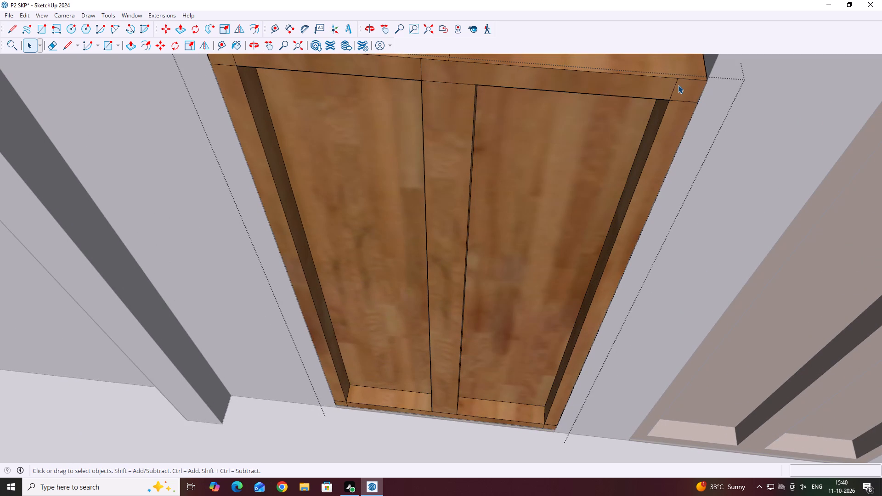
pyautogui.click(676, 85)
pyautogui.press('Delete')
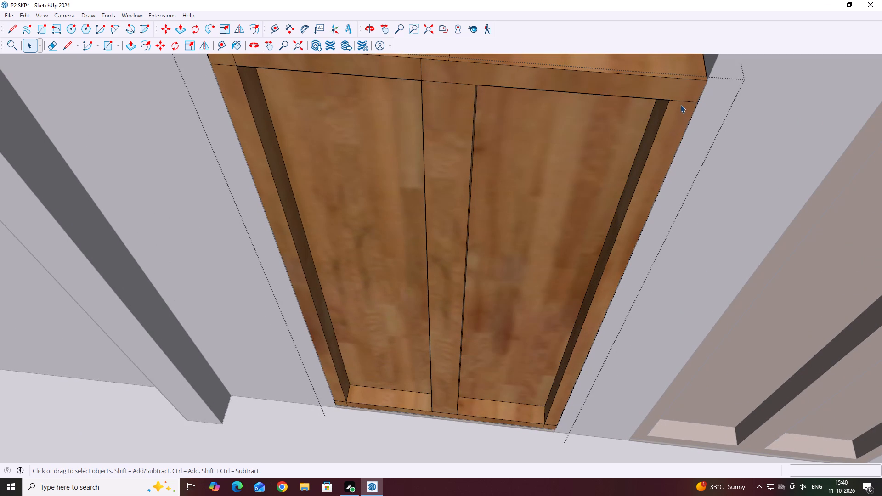
pyautogui.click(683, 101)
pyautogui.press('Delete')
# Delete the horizontal and vertical seam edges where this door's centre stile meets the top rail.
pyautogui.scroll(2, 406, 80)
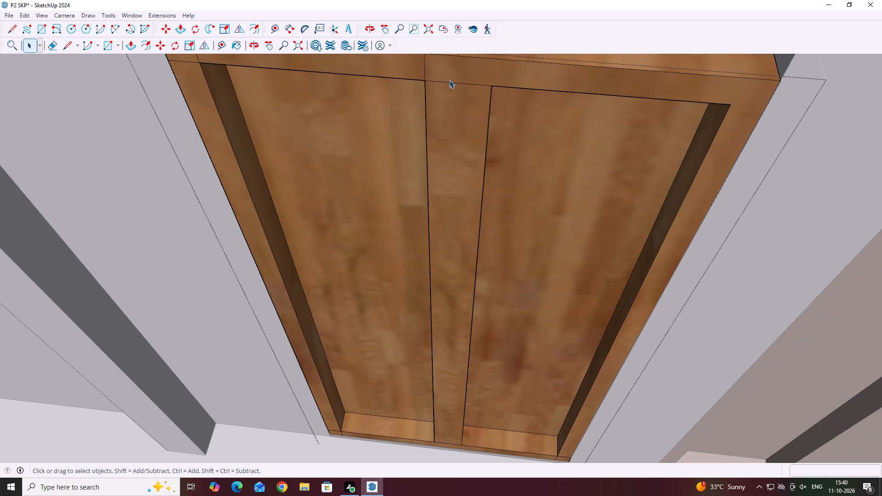
pyautogui.click(450, 83)
pyautogui.press('Delete')
pyautogui.click(425, 70)
pyautogui.press('Delete')
# Delete the seam edges at this door's bottom right corner and where the centre stile meets the bottom rail.
pyautogui.scroll(-5, 488, 158)
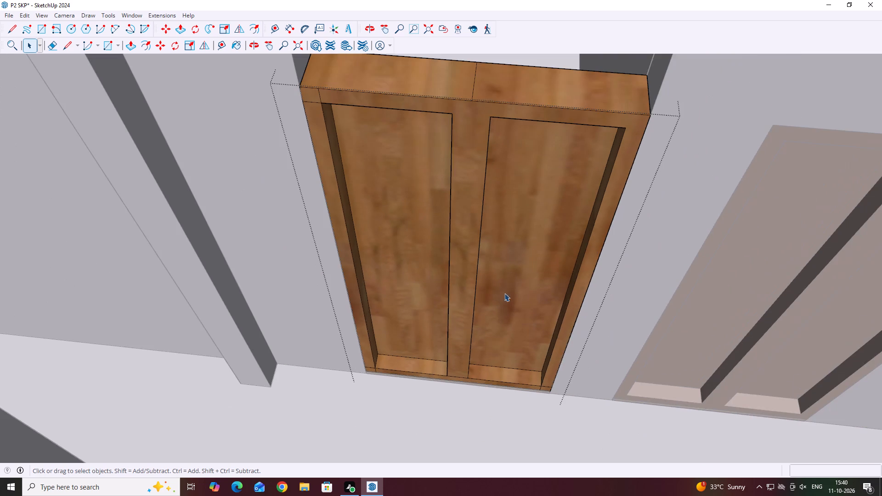
pyautogui.moveTo(495, 329); pyautogui.dragTo(541, 280, button='middle')
pyautogui.scroll(10, 554, 376)
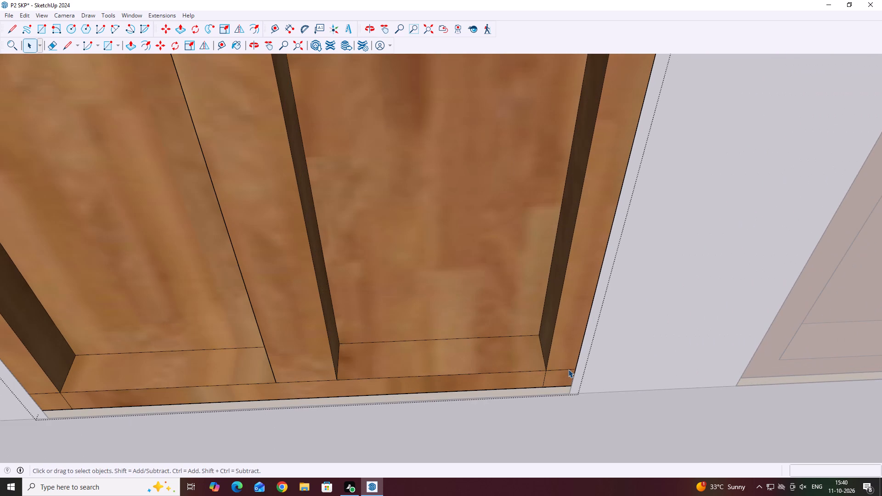
pyautogui.click(568, 369)
pyautogui.press('Delete')
pyautogui.click(543, 380)
pyautogui.press('Delete')
pyautogui.scroll(1, 252, 380)
pyautogui.click(305, 381)
pyautogui.press('Delete')
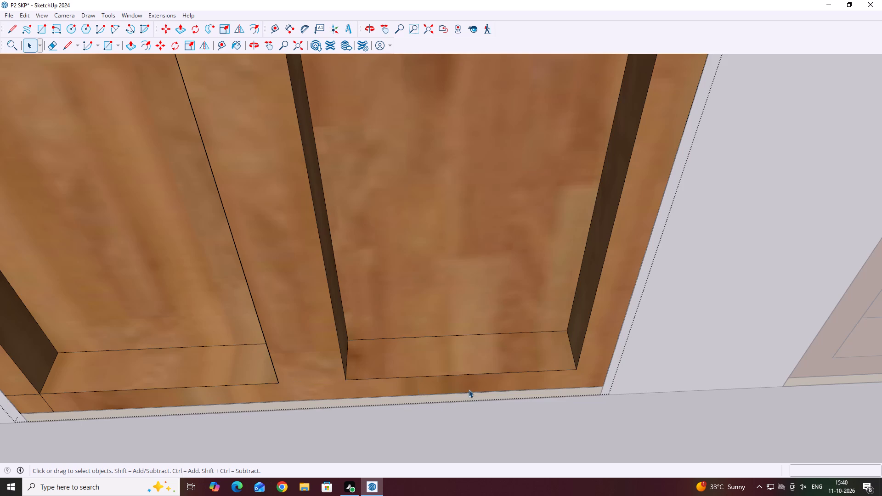
# Delete the two short seam edges at the bottom left corner of this door's frame.
pyautogui.scroll(-13, 558, 364)
pyautogui.scroll(10, 389, 367)
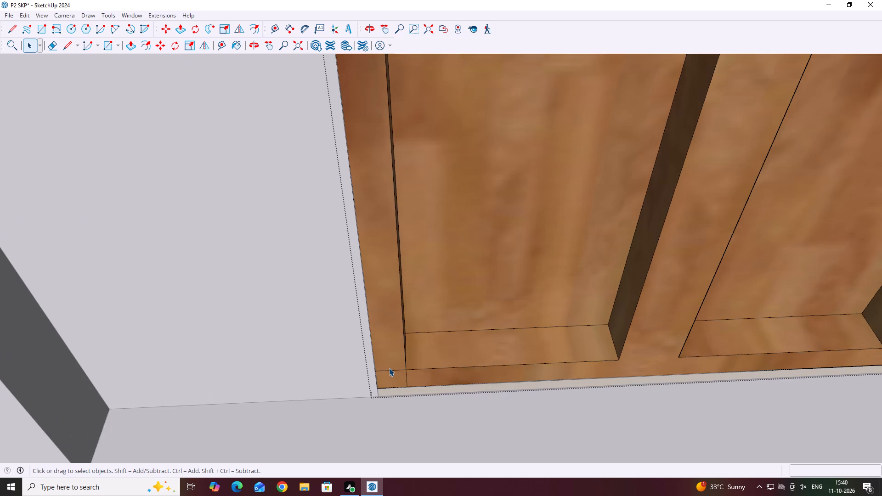
pyautogui.click(391, 371)
pyautogui.press('Delete')
pyautogui.click(406, 378)
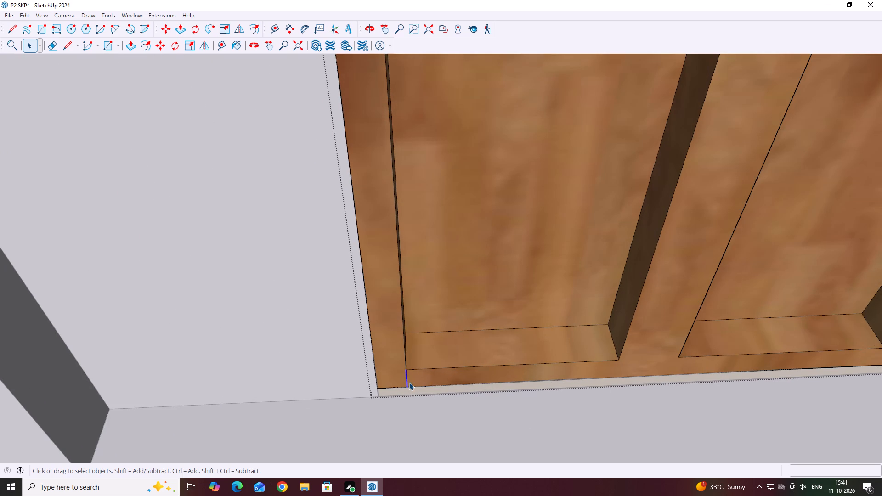
pyautogui.press('Delete')
# Delete the two short seam edges at the top left corner of this door's frame.
pyautogui.scroll(-13, 411, 382)
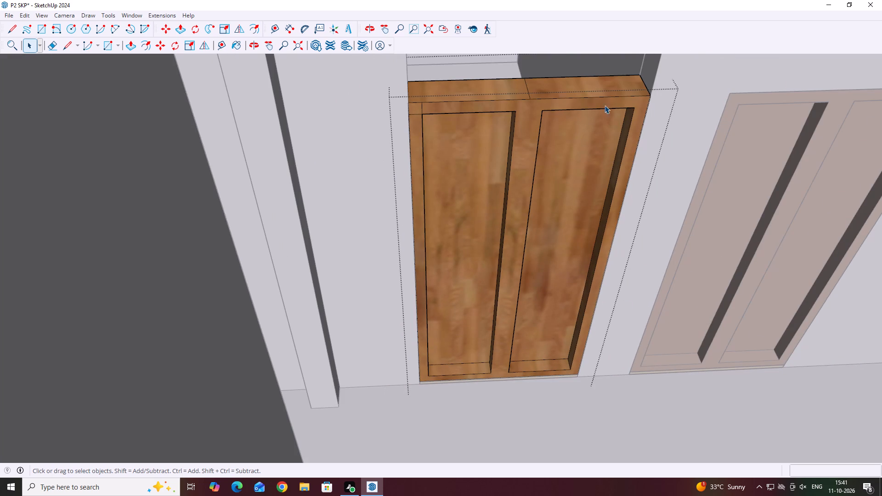
pyautogui.scroll(4, 459, 100)
pyautogui.scroll(3, 419, 116)
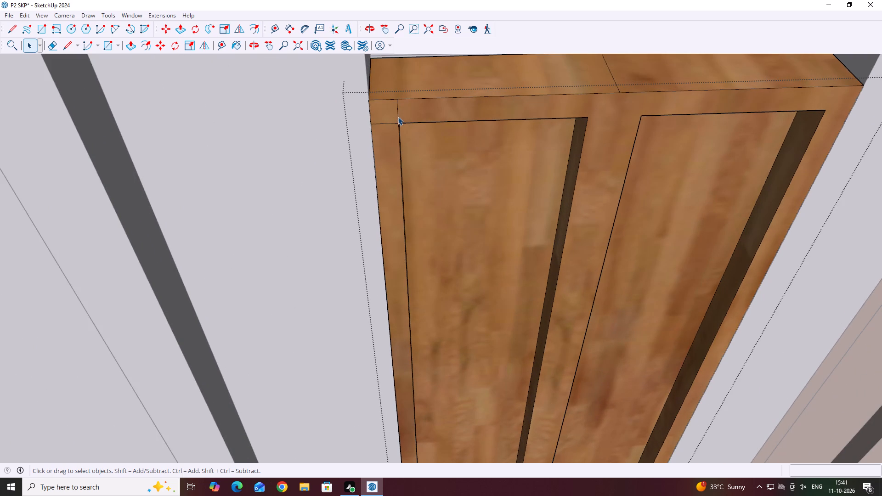
pyautogui.click(398, 117)
pyautogui.press('Delete')
pyautogui.click(394, 123)
pyautogui.press('Delete')
# Delete the seam edge dividing the two leaves across this door's exposed top face.
pyautogui.scroll(-5, 359, 172)
pyautogui.moveTo(516, 115); pyautogui.dragTo(507, 155, button='middle')
pyautogui.click(509, 166)
pyautogui.press('Delete')
pyautogui.scroll(-6, 325, 184)
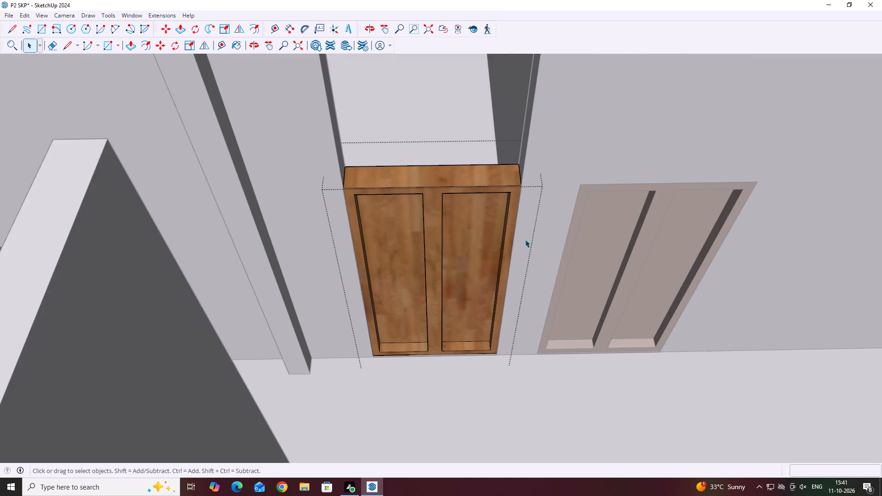
pyautogui.moveTo(672, 211); pyautogui.dragTo(607, 134, button='middle')
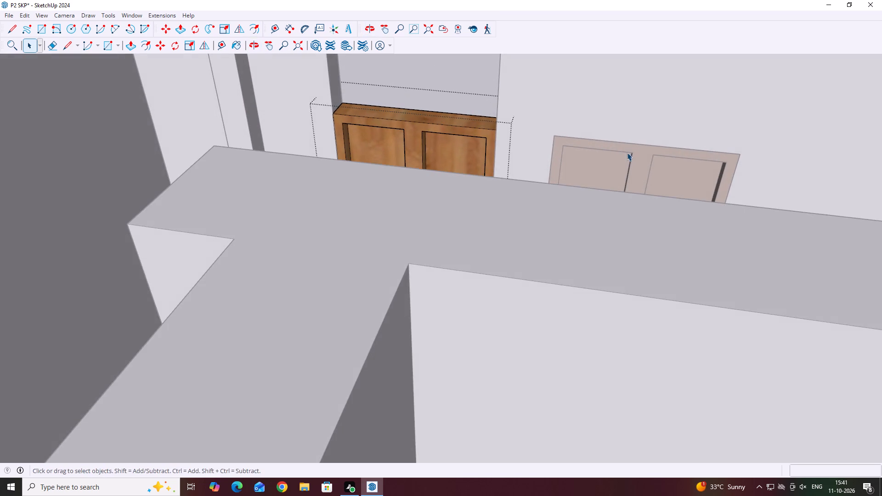
# Leave the editing mode of the door group whose seams were cleaned.
pyautogui.moveTo(490, 116); pyautogui.dragTo(379, 176, button='middle')
pyautogui.click(373, 246)
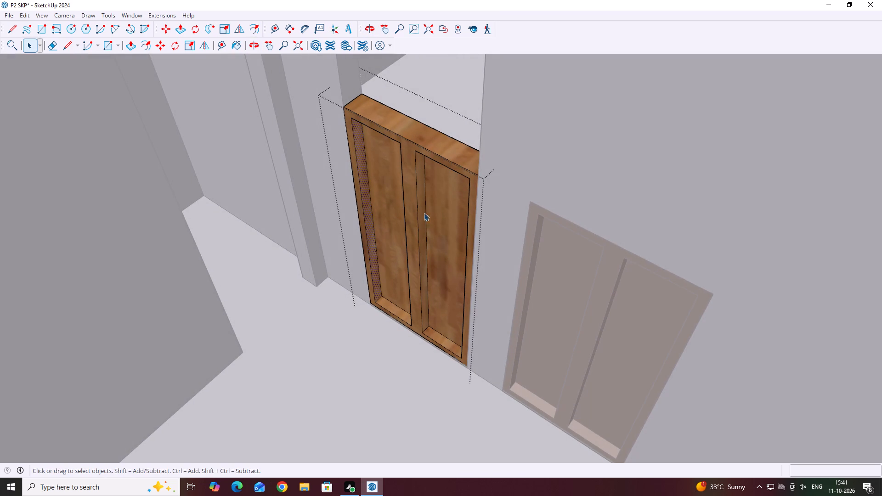
pyautogui.click(311, 324)
pyautogui.moveTo(393, 179); pyautogui.dragTo(450, 180, button='middle')
pyautogui.scroll(-5, 450, 180)
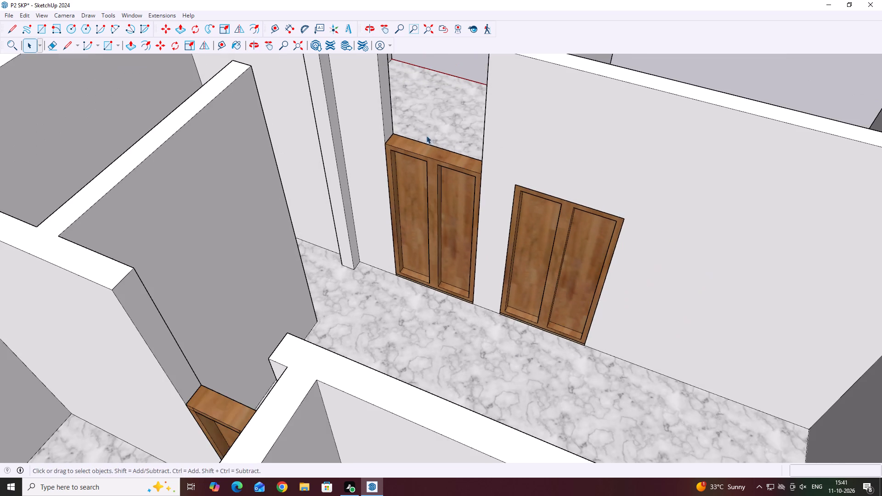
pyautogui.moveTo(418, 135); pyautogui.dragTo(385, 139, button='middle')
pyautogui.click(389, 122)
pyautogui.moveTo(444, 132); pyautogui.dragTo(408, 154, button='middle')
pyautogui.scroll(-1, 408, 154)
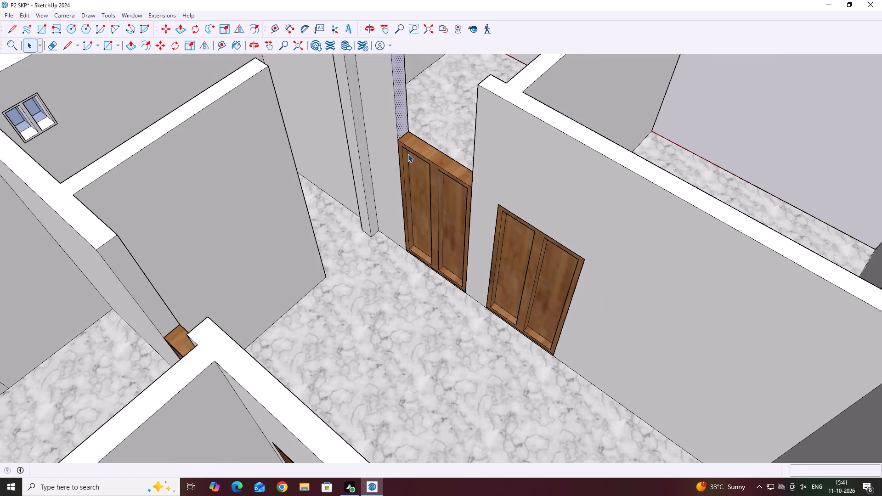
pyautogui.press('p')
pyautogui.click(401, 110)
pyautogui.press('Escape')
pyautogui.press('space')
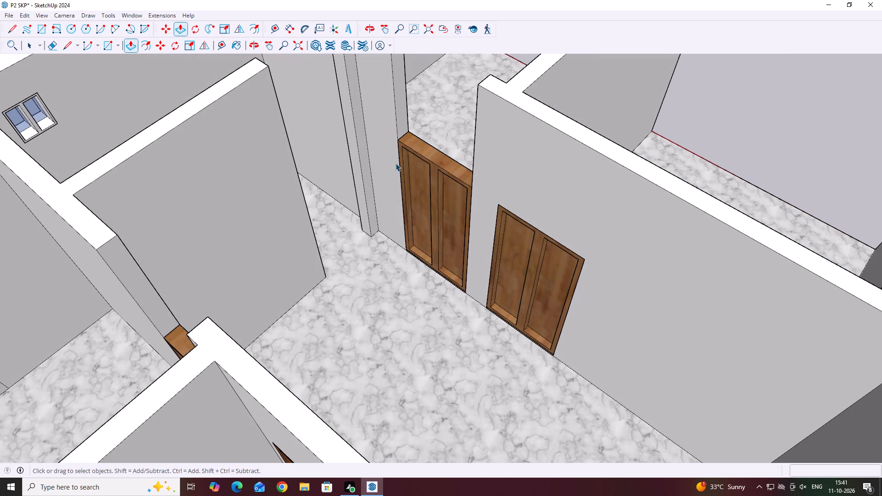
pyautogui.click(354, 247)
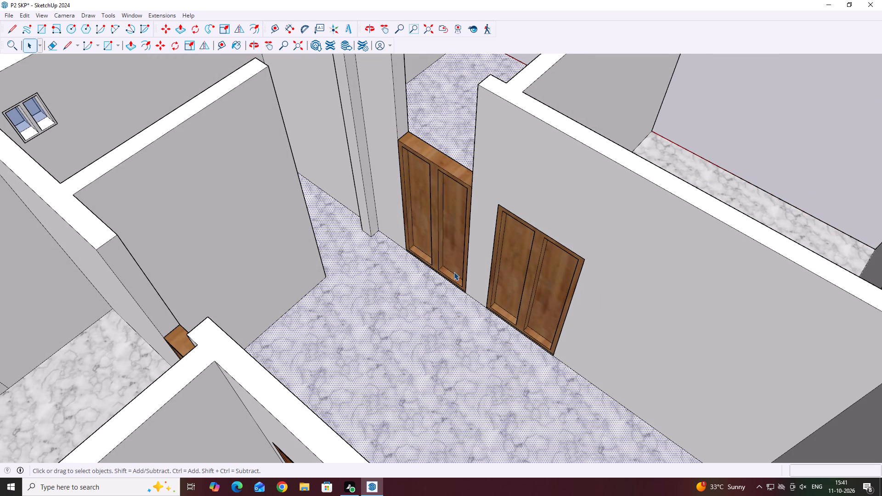
# Draw a 6" line across the wall's end face along the door's top edge to separate the part above the door.
pyautogui.press('l')
pyautogui.scroll(14, 425, 148)
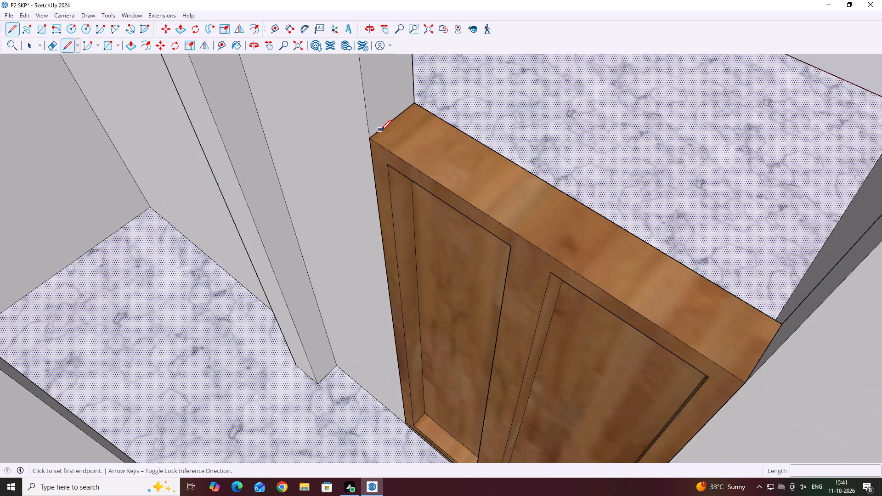
pyautogui.moveTo(369, 138); pyautogui.dragTo(378, 132)
pyautogui.click(416, 101)
pyautogui.press('space')
# Push/Pull the wall's end face above the door across the opening until it meets the opposite wall.
pyautogui.click(371, 108)
pyautogui.scroll(-20, 409, 146)
pyautogui.scroll(-1, 409, 146)
pyautogui.press('p')
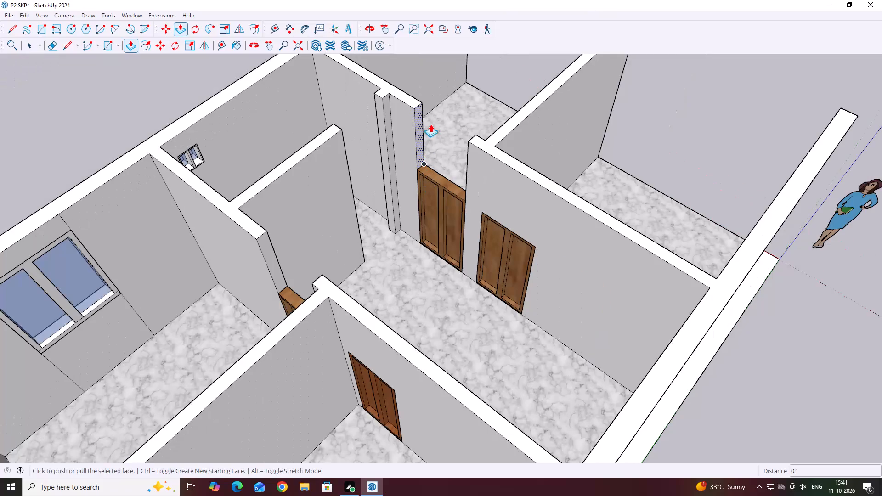
pyautogui.scroll(3, 430, 123)
pyautogui.click(413, 123)
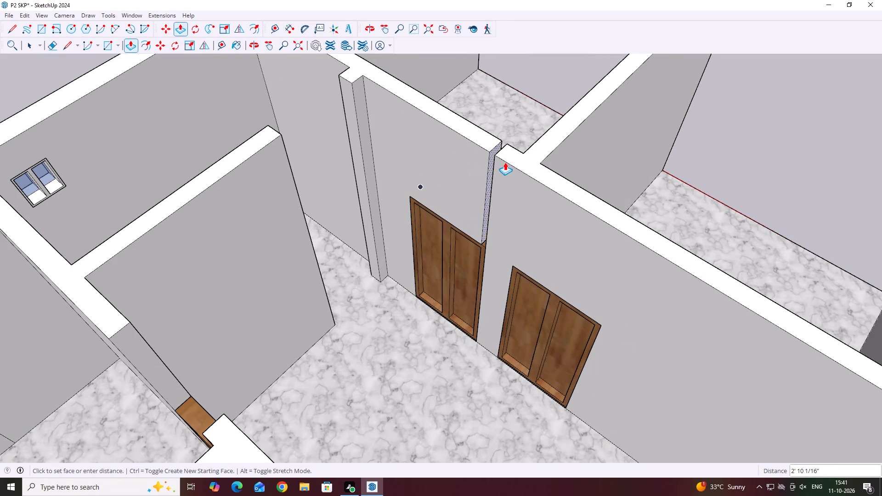
pyautogui.click(517, 168)
pyautogui.press('space')
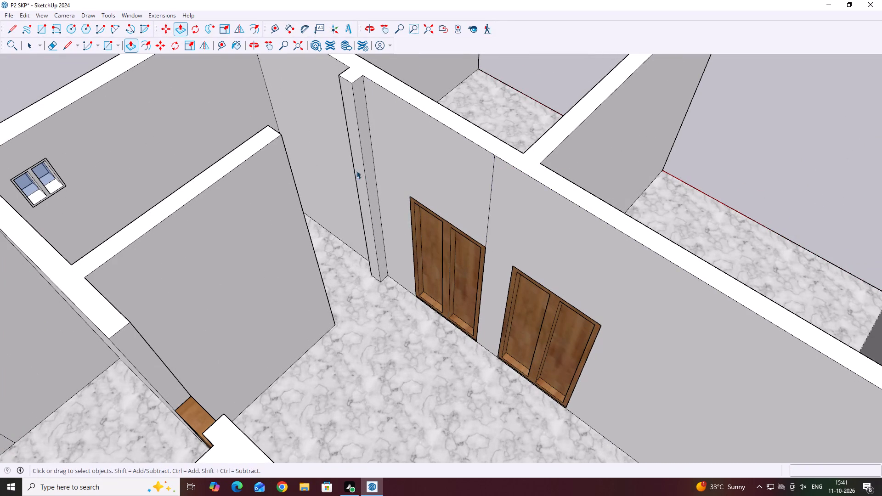
# Delete the vertical seam edge running from the door's top corner to the wall top on the hall side.
pyautogui.moveTo(370, 181); pyautogui.dragTo(426, 203, button='middle')
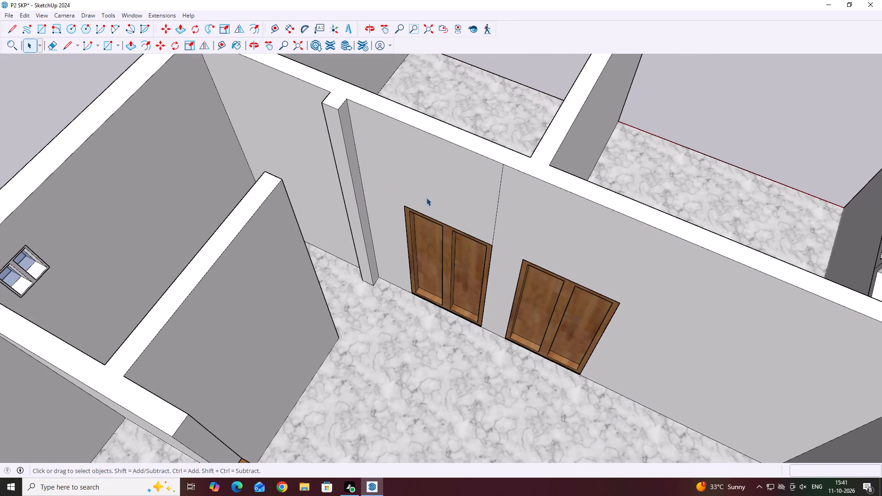
pyautogui.scroll(3, 503, 164)
pyautogui.click(499, 201)
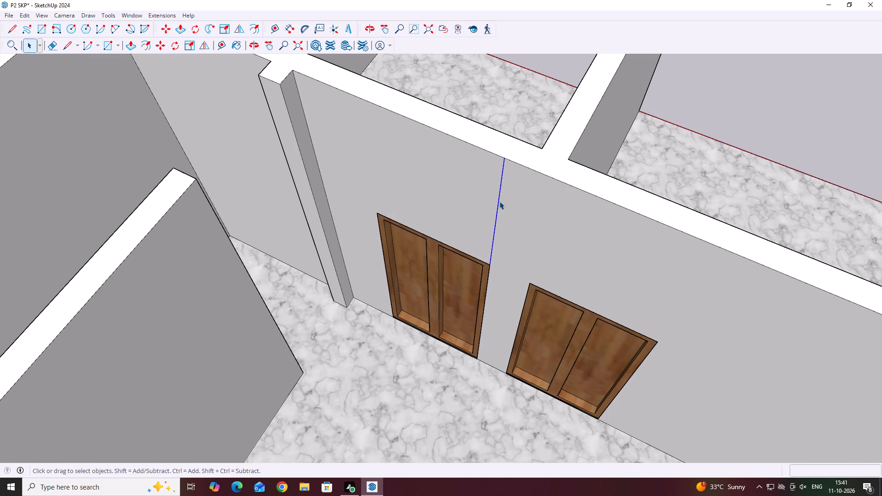
pyautogui.press('Delete')
# Delete the matching vertical seam edge above the door's top corner on the other side of this wall.
pyautogui.moveTo(330, 199); pyautogui.dragTo(424, 167, button='middle')
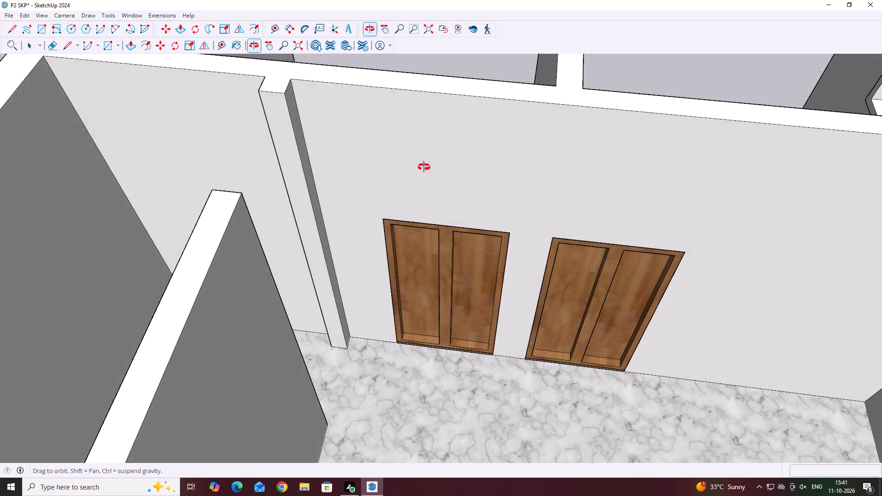
pyautogui.moveTo(424, 167); pyautogui.dragTo(170, 200, button='middle')
pyautogui.moveTo(479, 209); pyautogui.dragTo(218, 175, button='middle')
pyautogui.moveTo(451, 176); pyautogui.dragTo(183, 166, button='middle')
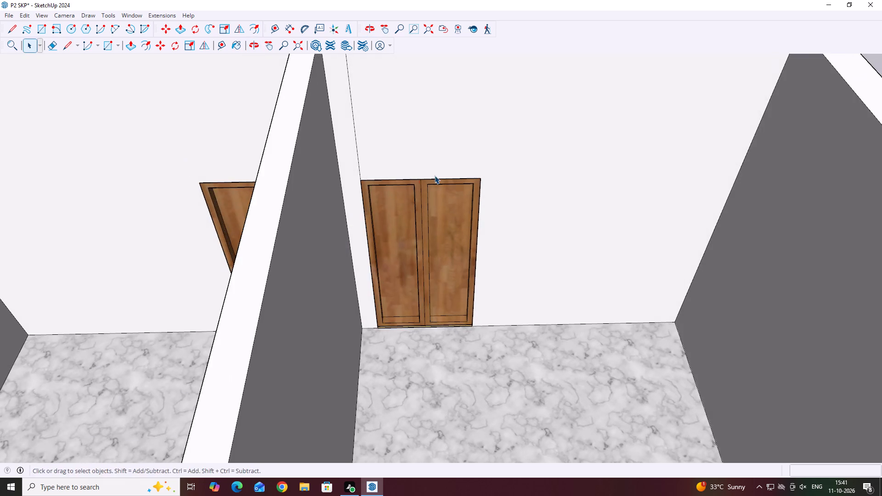
pyautogui.moveTo(418, 181); pyautogui.dragTo(377, 186, button='middle')
pyautogui.scroll(4, 362, 158)
pyautogui.scroll(1, 316, 177)
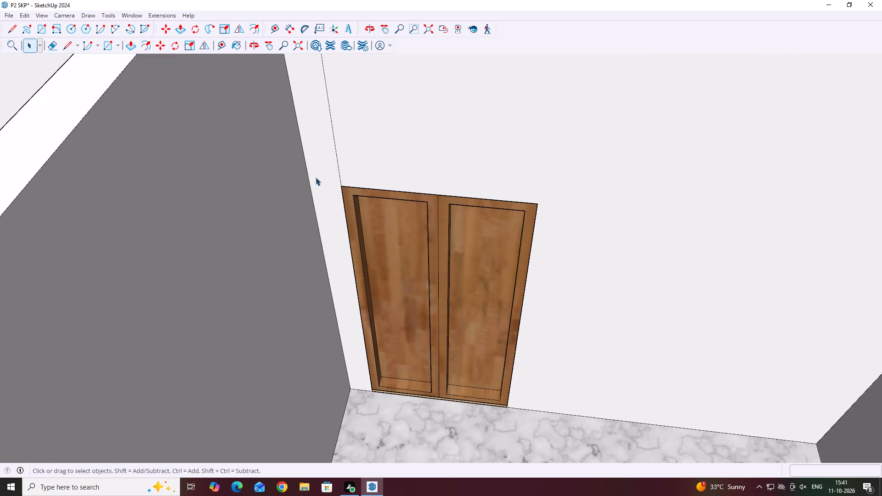
pyautogui.scroll(2, 316, 177)
pyautogui.click(344, 168)
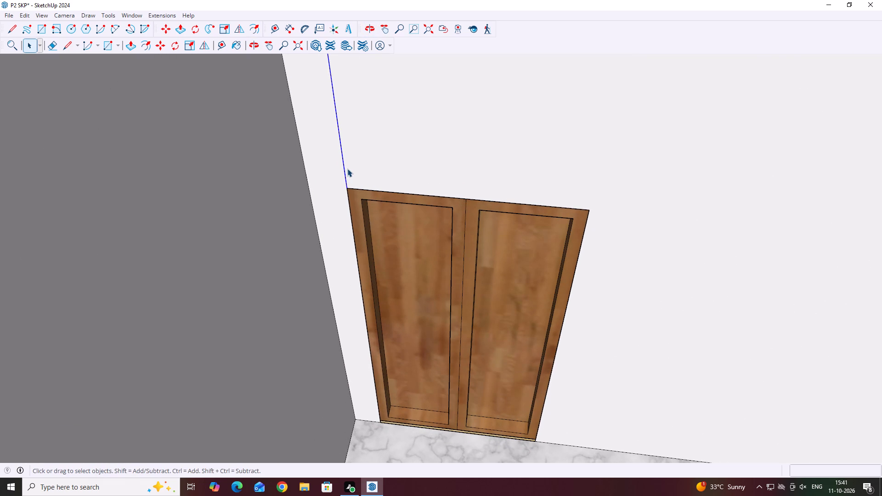
pyautogui.press('Delete')
# Examine the doors, walls and openings of the house from several sides.
pyautogui.scroll(-6, 449, 182)
pyautogui.moveTo(326, 225); pyautogui.dragTo(536, 166, button='middle')
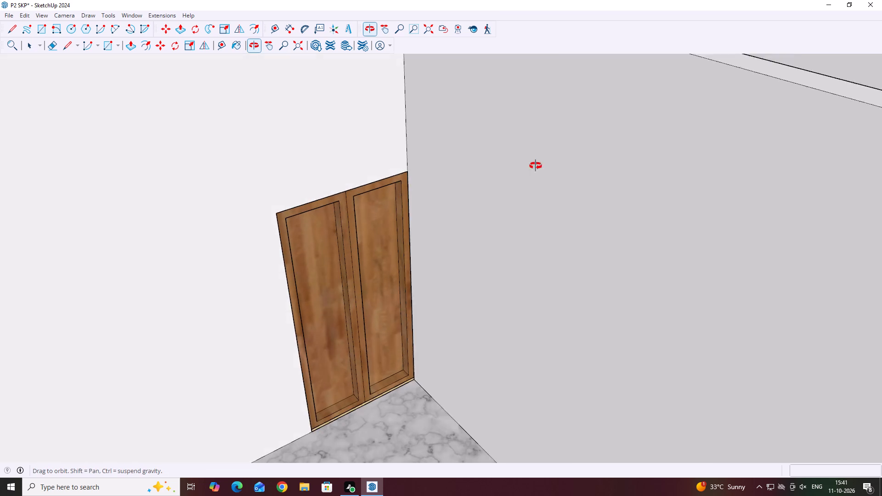
pyautogui.moveTo(536, 166); pyautogui.dragTo(328, 174, button='middle')
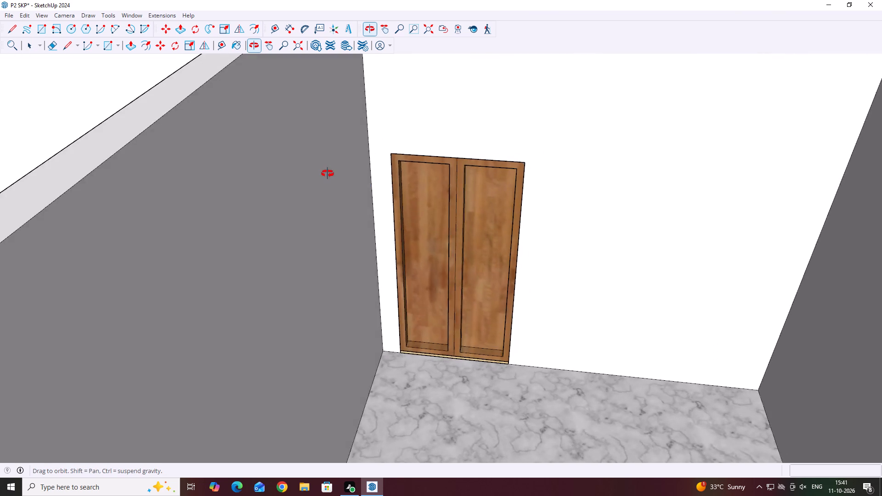
pyautogui.moveTo(328, 174); pyautogui.dragTo(552, 204, button='middle')
pyautogui.scroll(-1, 322, 174)
pyautogui.scroll(-15, 399, 207)
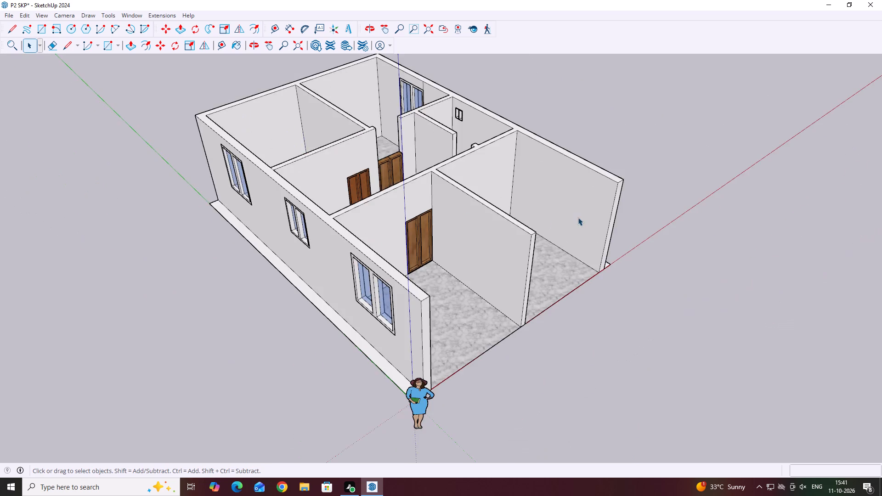
pyautogui.moveTo(573, 219); pyautogui.dragTo(457, 241, button='middle')
pyautogui.scroll(-1, 459, 225)
pyautogui.moveTo(458, 178); pyautogui.dragTo(389, 266, button='middle')
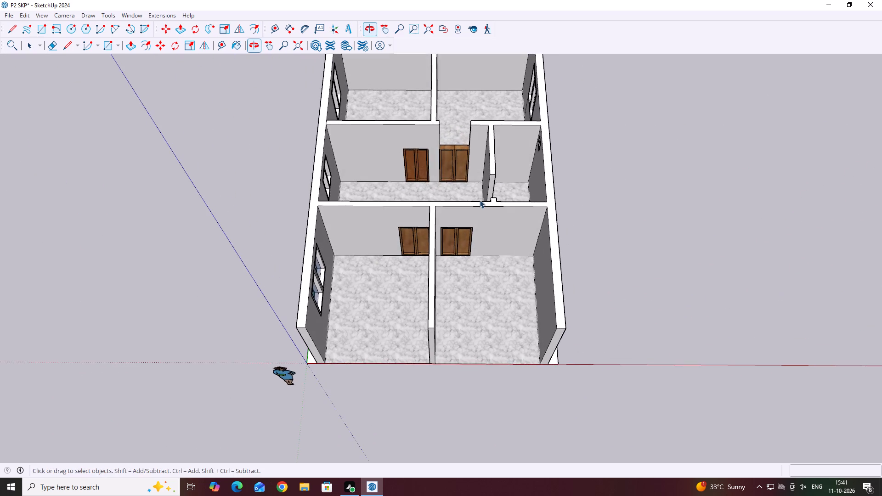
pyautogui.moveTo(501, 173); pyautogui.dragTo(363, 180, button='middle')
pyautogui.moveTo(494, 211); pyautogui.dragTo(320, 197, button='middle')
pyautogui.moveTo(507, 244); pyautogui.dragTo(449, 239, button='middle')
pyautogui.scroll(2, 567, 238)
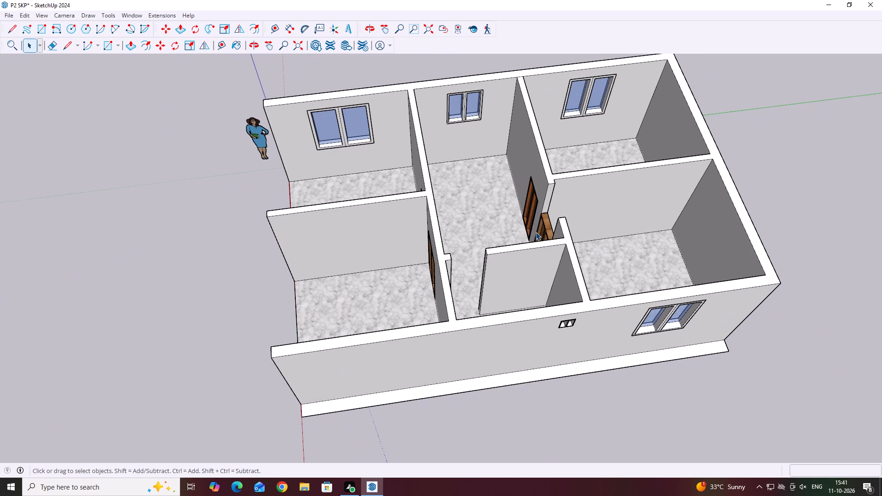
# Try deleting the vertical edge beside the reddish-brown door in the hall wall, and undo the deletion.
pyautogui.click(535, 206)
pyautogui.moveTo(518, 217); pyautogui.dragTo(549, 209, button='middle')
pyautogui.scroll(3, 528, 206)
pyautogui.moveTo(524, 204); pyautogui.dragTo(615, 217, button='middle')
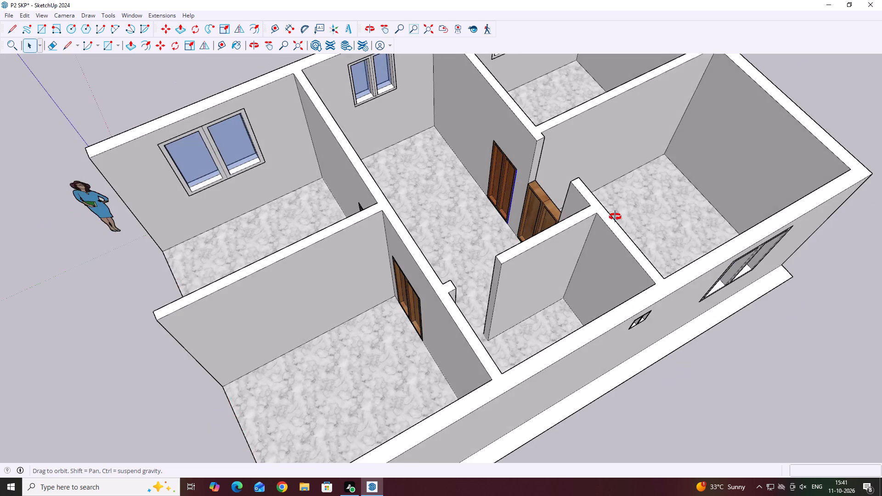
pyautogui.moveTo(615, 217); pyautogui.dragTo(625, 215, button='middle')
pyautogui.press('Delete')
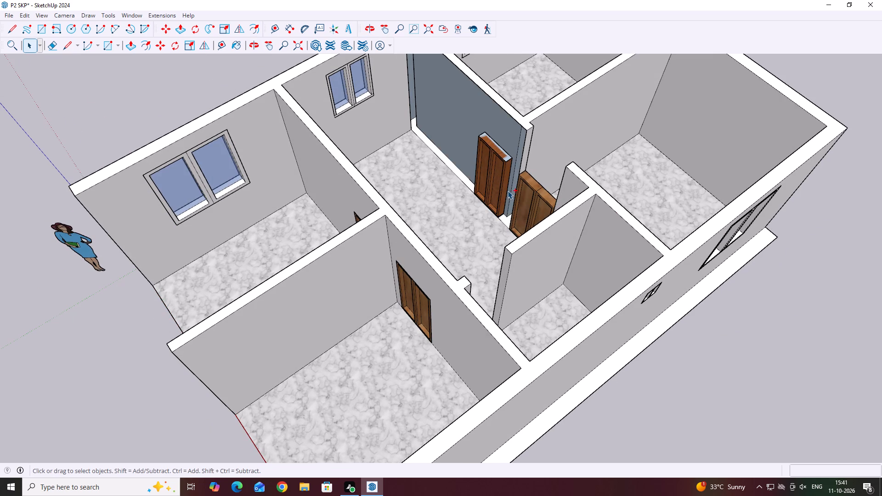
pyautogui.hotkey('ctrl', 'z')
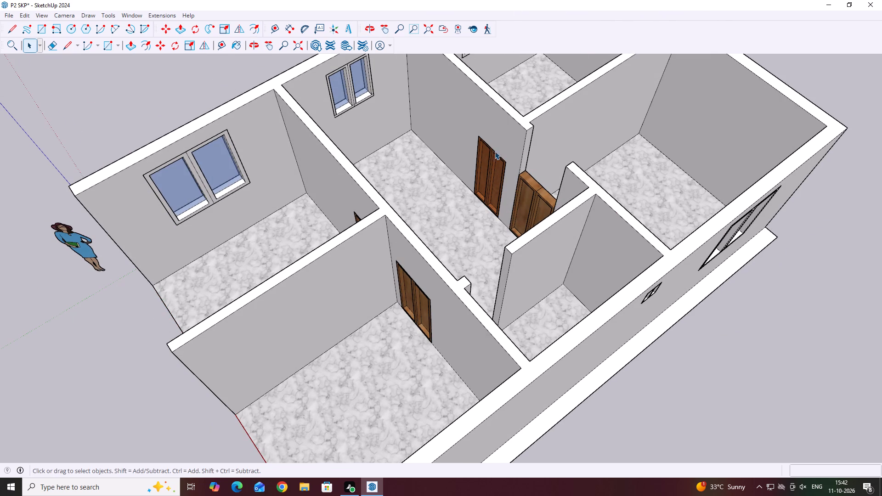
# Move the reddish-brown door about 4' 8" out of its doorway into the hall.
pyautogui.scroll(6, 477, 187)
pyautogui.click(491, 196)
pyautogui.middleClick(499, 201)
pyautogui.press('m')
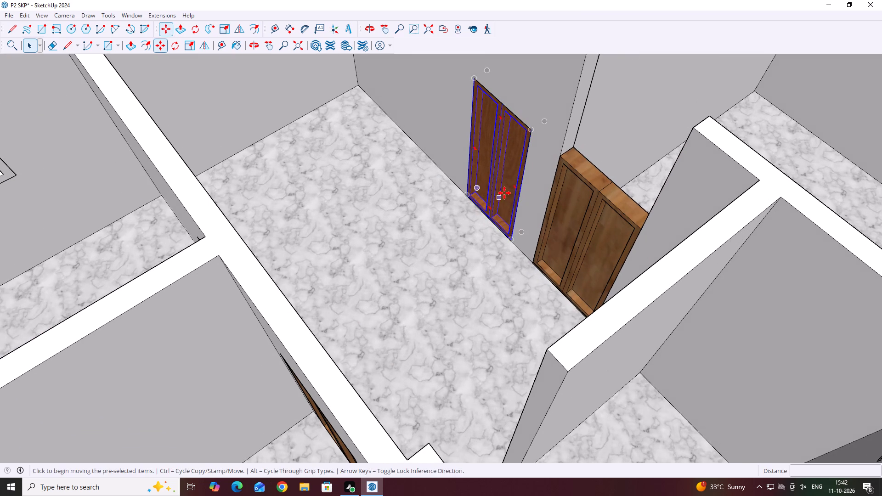
pyautogui.click(504, 193)
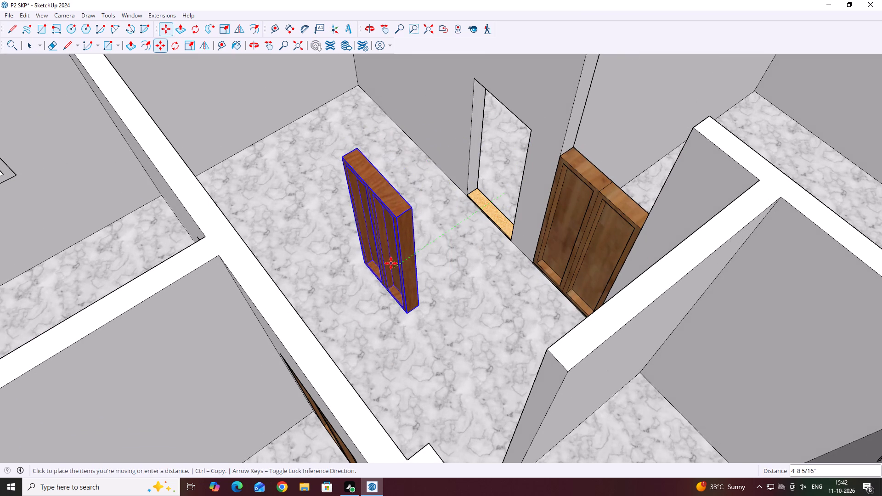
pyautogui.click(389, 267)
pyautogui.press('space')
# Copy the light wood threshold strip from the emptied doorway about 3' 1" into the hall along the green axis.
pyautogui.scroll(3, 504, 236)
pyautogui.click(500, 222)
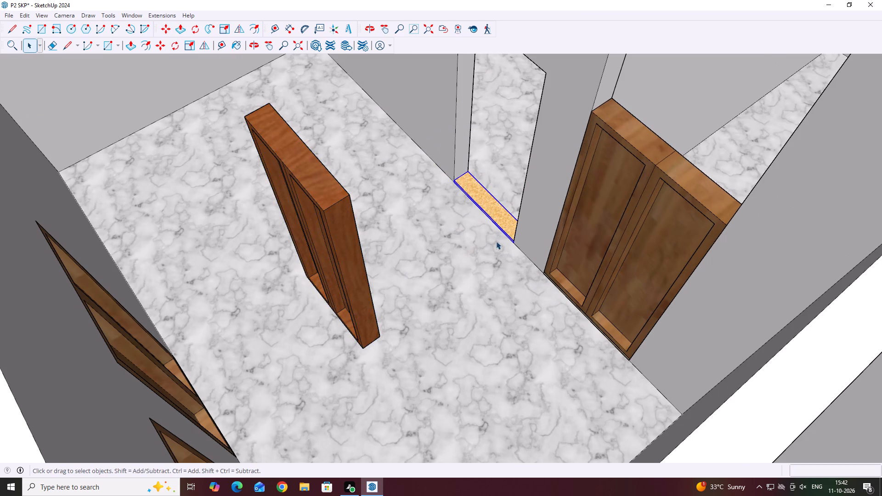
pyautogui.moveTo(489, 241); pyautogui.dragTo(477, 226, button='middle')
pyautogui.press('m')
pyautogui.click(491, 214)
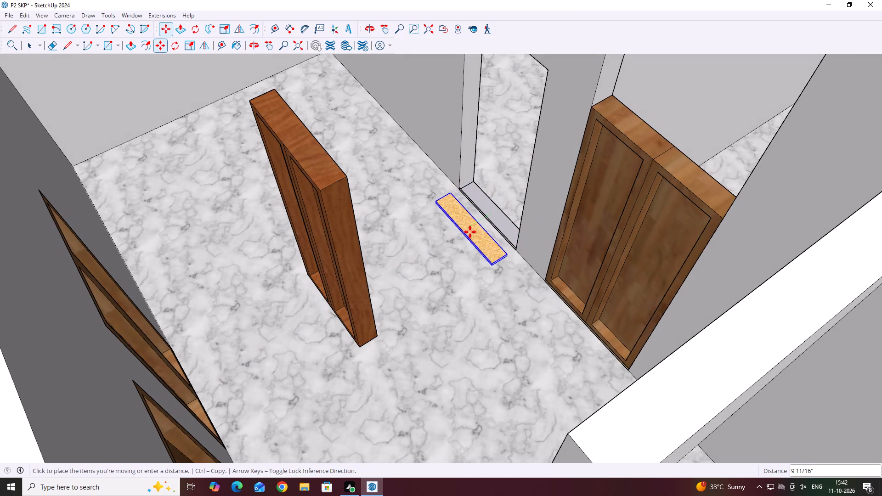
pyautogui.scroll(-5, 474, 234)
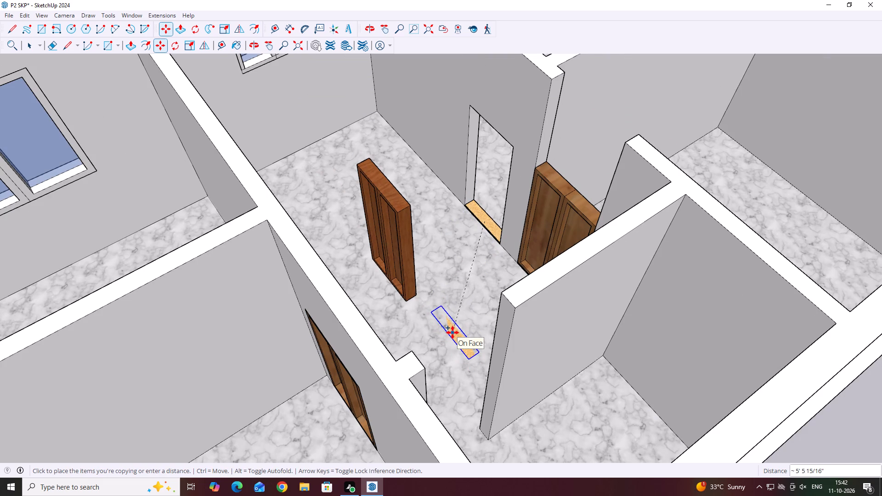
pyautogui.press('Left')
pyautogui.click(491, 333)
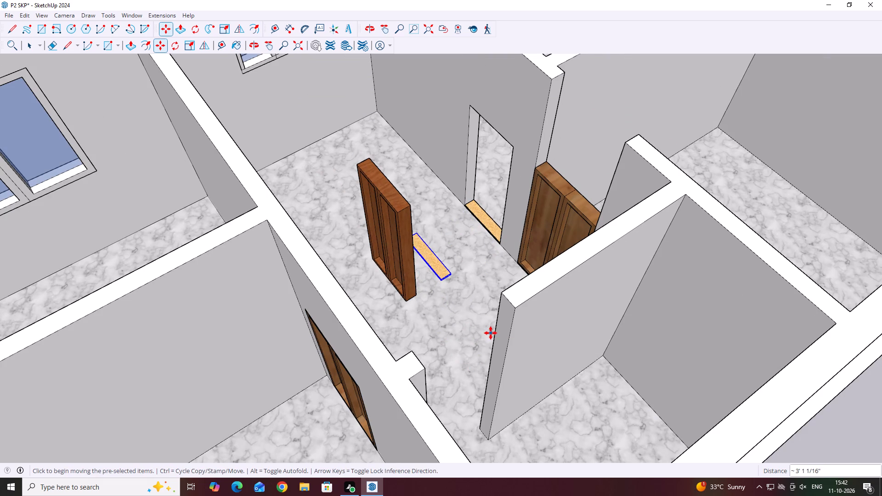
pyautogui.press('space')
# Rotate the copied light wood threshold strip 90° flat on the hall floor about its long edge's midpoint.
pyautogui.scroll(3, 404, 270)
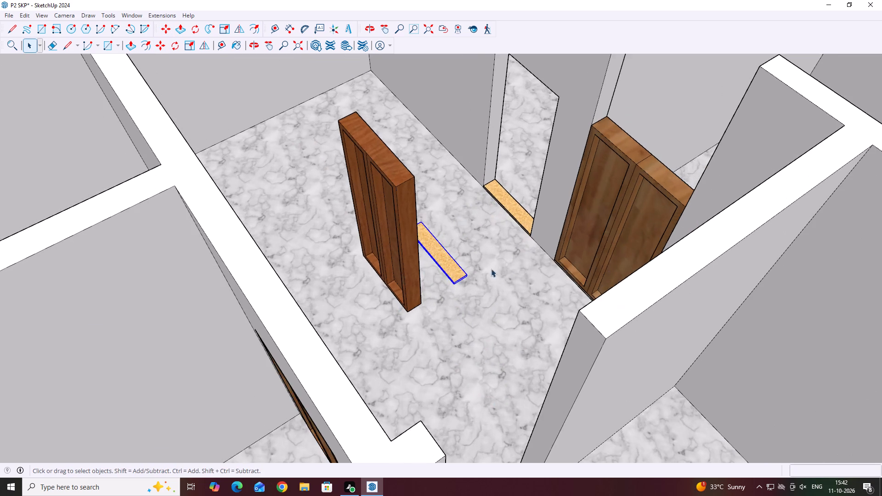
pyautogui.moveTo(493, 269); pyautogui.dragTo(447, 268, button='middle')
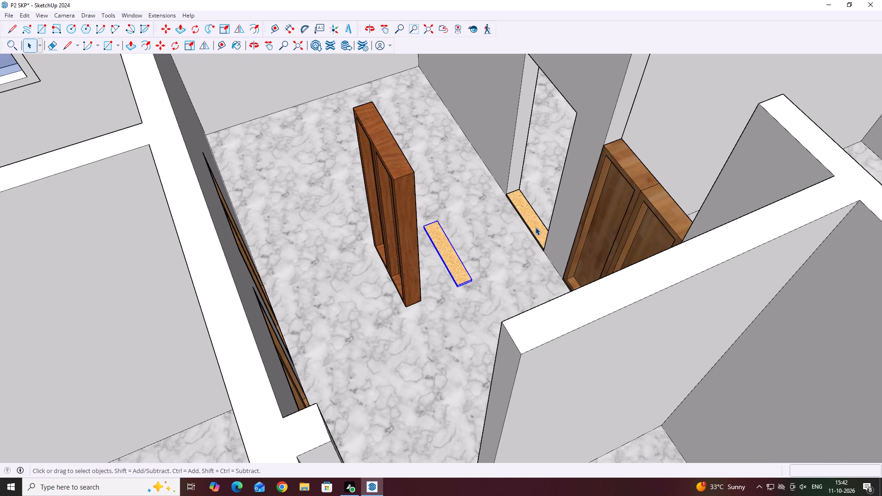
pyautogui.moveTo(536, 236); pyautogui.dragTo(526, 248, button='middle')
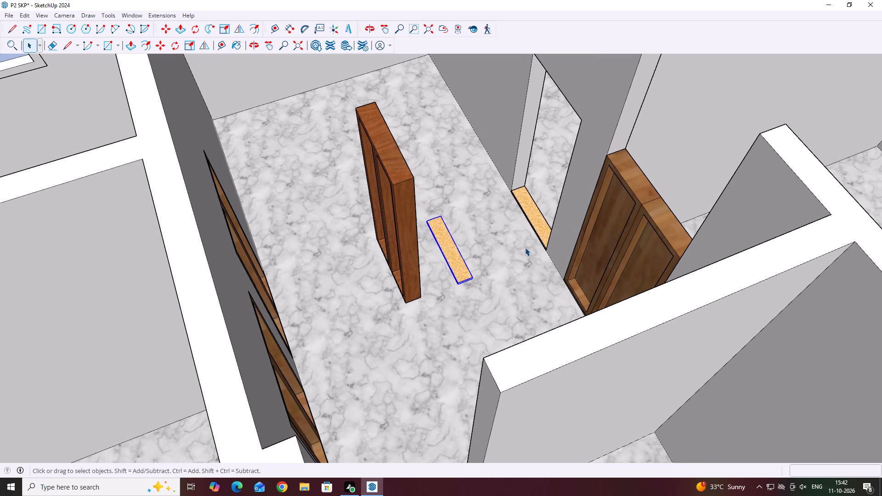
pyautogui.press('q')
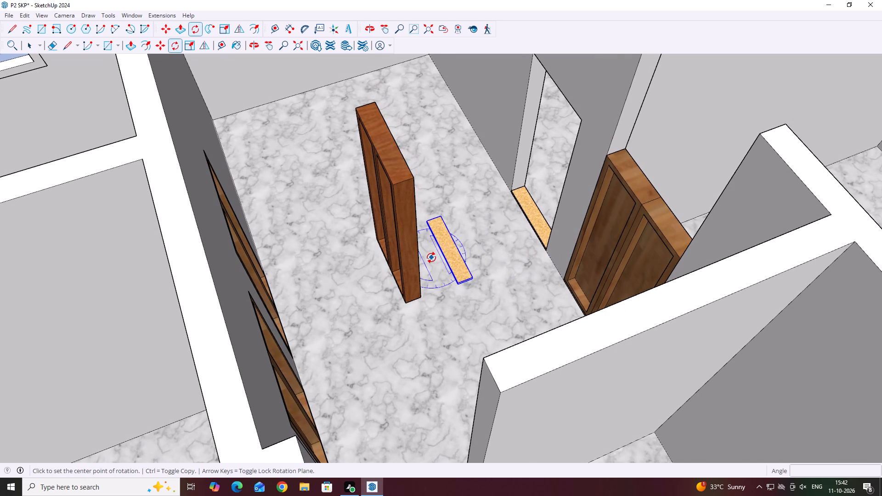
pyautogui.scroll(2, 439, 255)
pyautogui.click(445, 250)
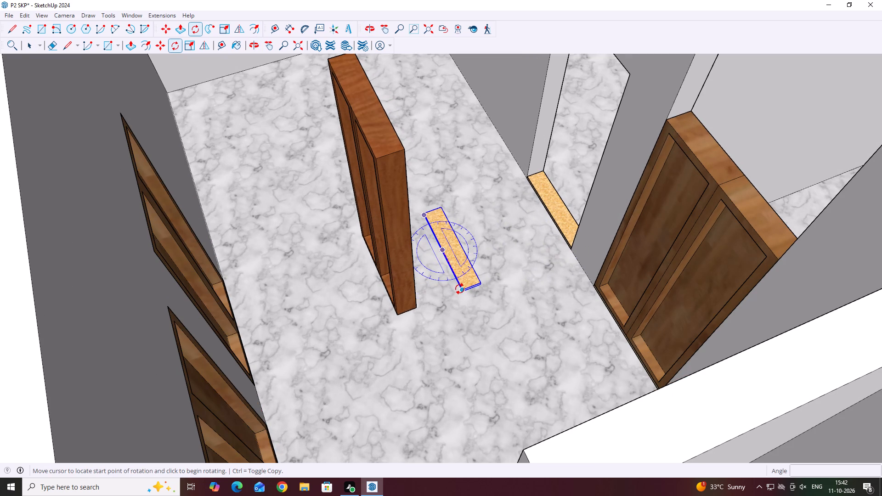
pyautogui.click(462, 289)
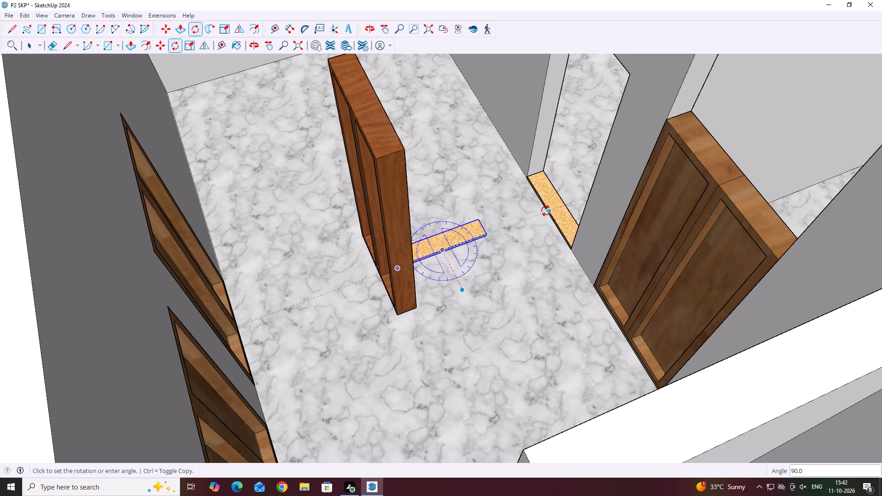
pyautogui.click(546, 211)
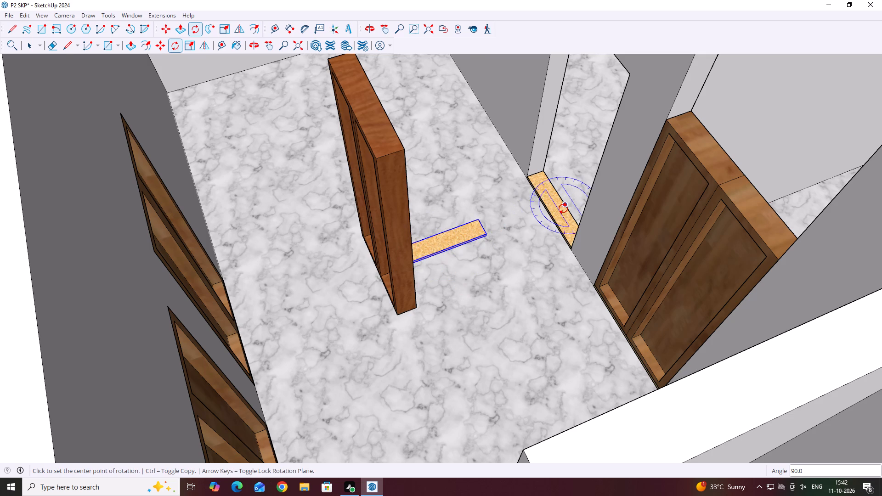
# Move the rotated threshold strip about 8' 5 5/8" to the base of the wall end at the narrow hall opening.
pyautogui.scroll(-6, 563, 209)
pyautogui.moveTo(581, 227); pyautogui.dragTo(562, 201, button='middle')
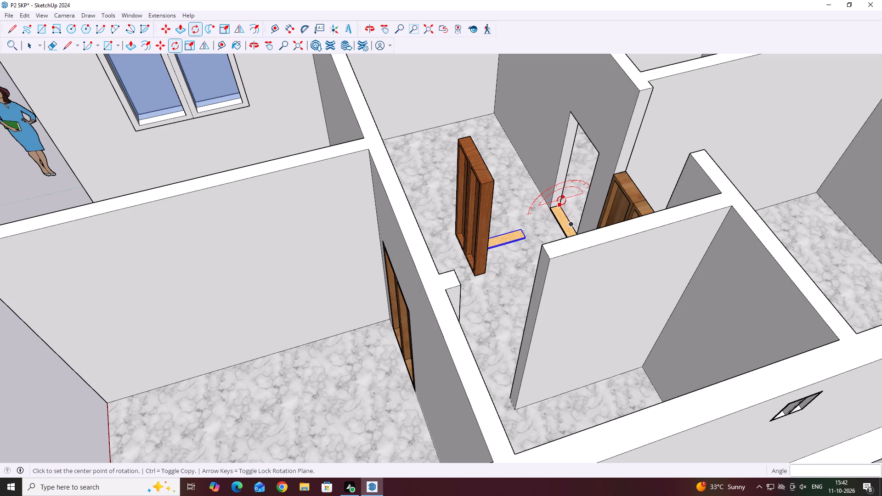
pyautogui.press('m')
pyautogui.scroll(5, 522, 242)
pyautogui.click(526, 236)
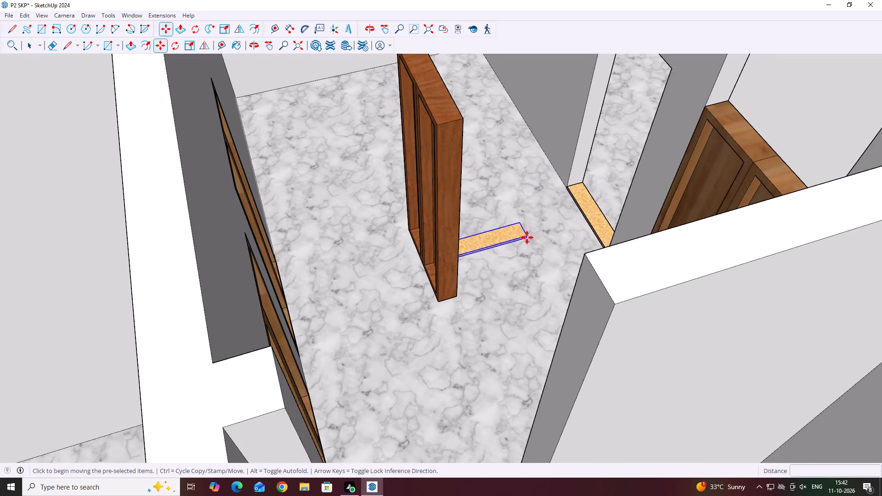
pyautogui.scroll(-7, 526, 290)
pyautogui.moveTo(520, 413); pyautogui.dragTo(518, 406, button='middle')
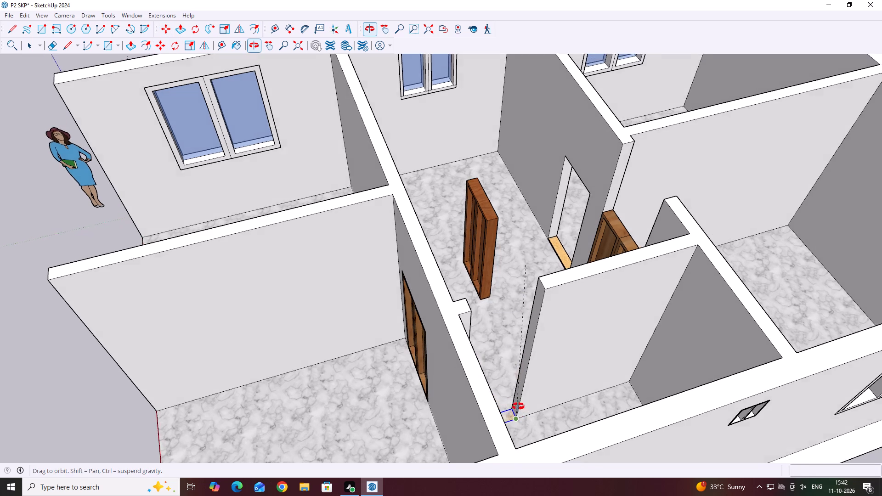
pyautogui.moveTo(518, 406); pyautogui.dragTo(508, 404, button='middle')
pyautogui.scroll(5, 509, 404)
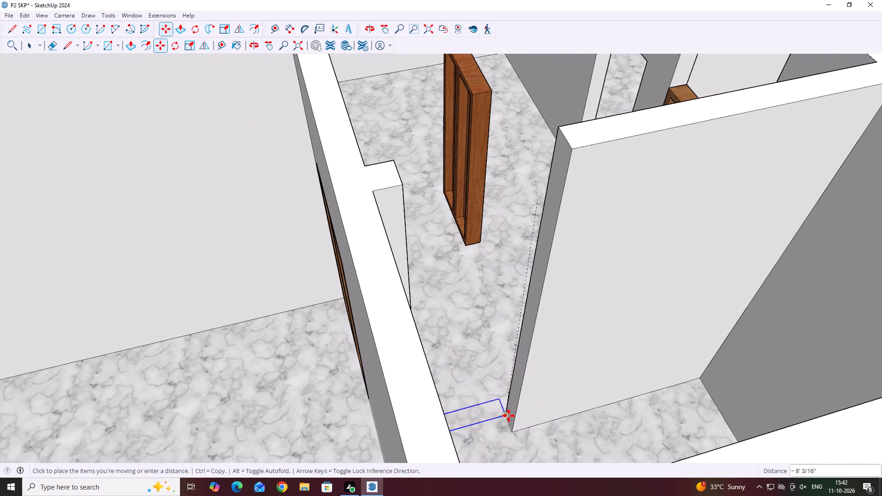
pyautogui.click(514, 425)
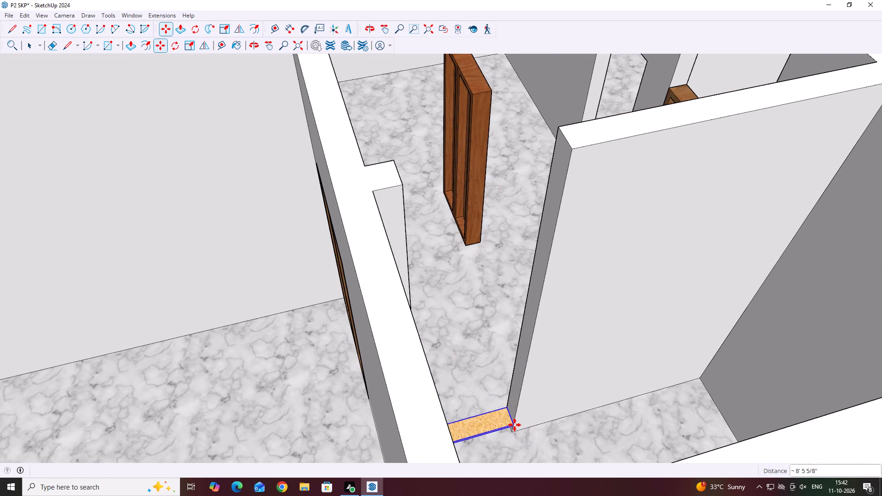
# Shift the threshold strip 3 1/8" toward the wall end's base corner on the hall side of the opening.
pyautogui.moveTo(375, 364); pyautogui.dragTo(647, 386, button='middle')
pyautogui.scroll(-5, 647, 386)
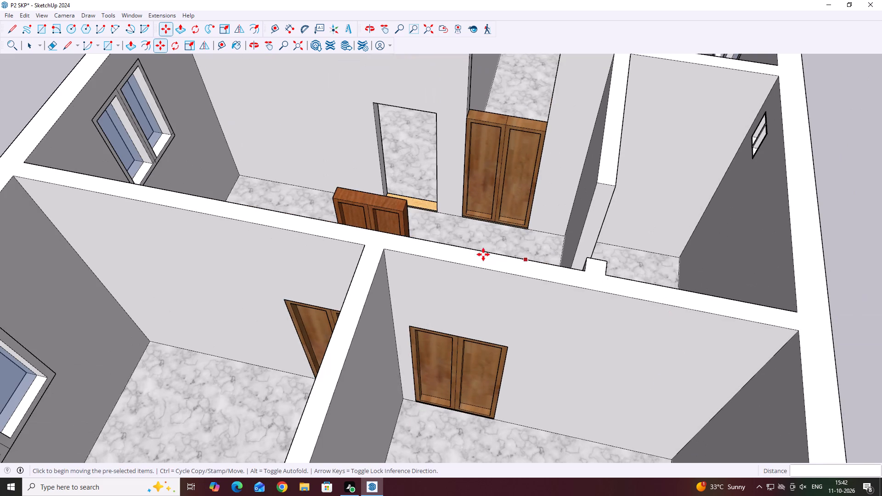
pyautogui.moveTo(483, 254); pyautogui.dragTo(716, 323, button='middle')
pyautogui.moveTo(477, 233); pyautogui.dragTo(634, 304, button='middle')
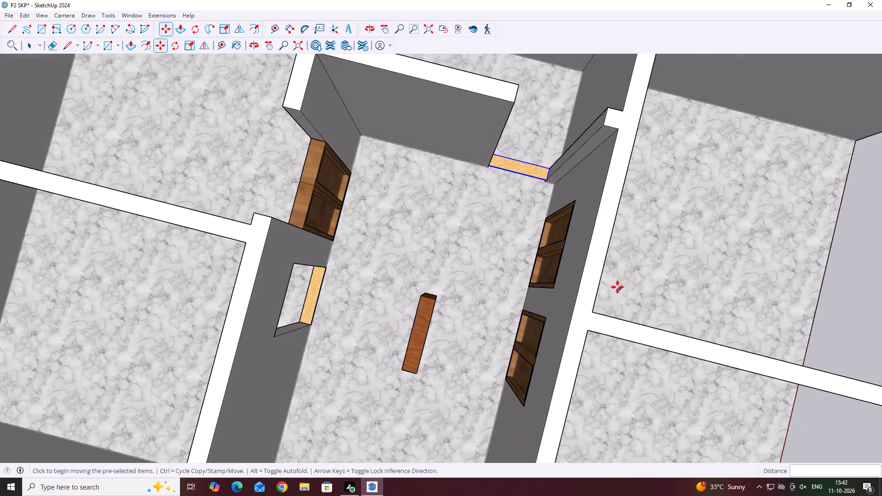
pyautogui.scroll(9, 502, 167)
pyautogui.moveTo(499, 181); pyautogui.dragTo(509, 166, button='middle')
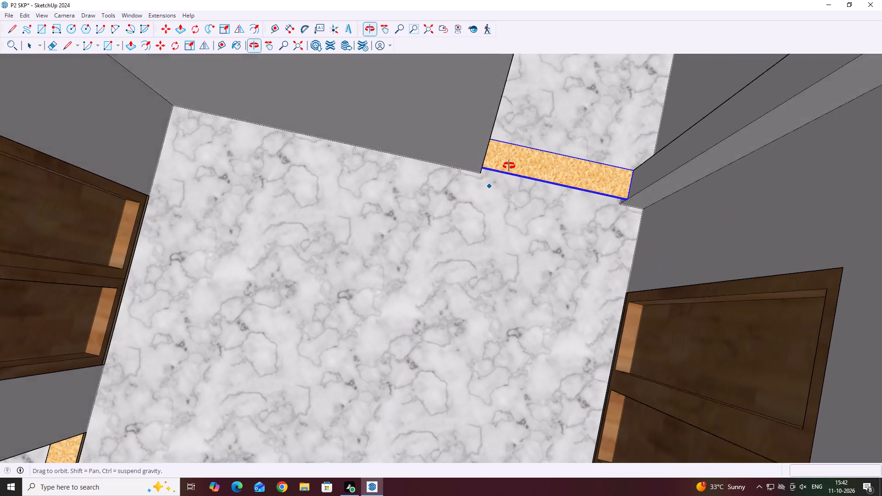
pyautogui.moveTo(509, 166); pyautogui.dragTo(512, 126, button='middle')
pyautogui.moveTo(486, 178); pyautogui.dragTo(495, 124, button='middle')
pyautogui.scroll(1, 486, 178)
pyautogui.moveTo(465, 191); pyautogui.dragTo(490, 154, button='middle')
pyautogui.scroll(6, 466, 189)
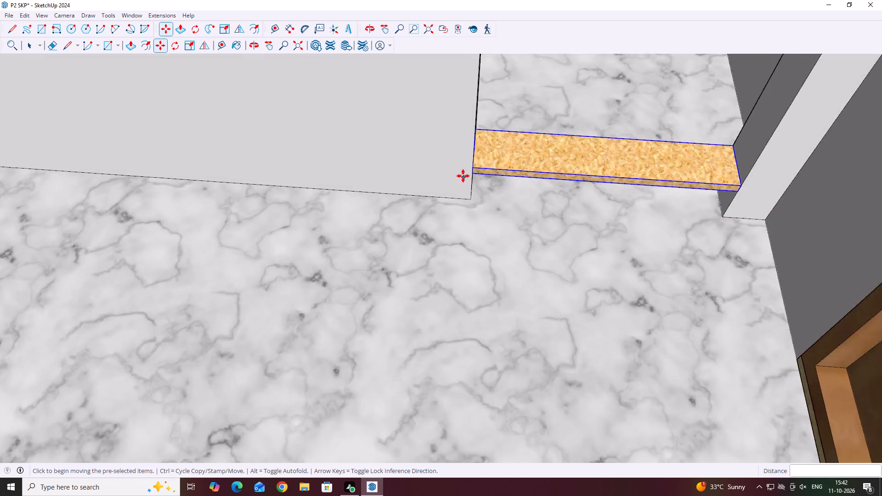
pyautogui.scroll(12, 463, 176)
pyautogui.click(478, 165)
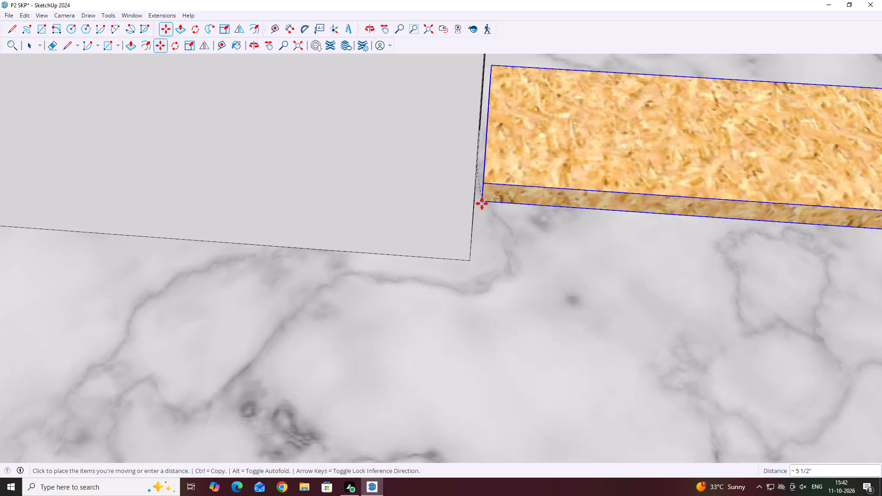
pyautogui.scroll(8, 472, 261)
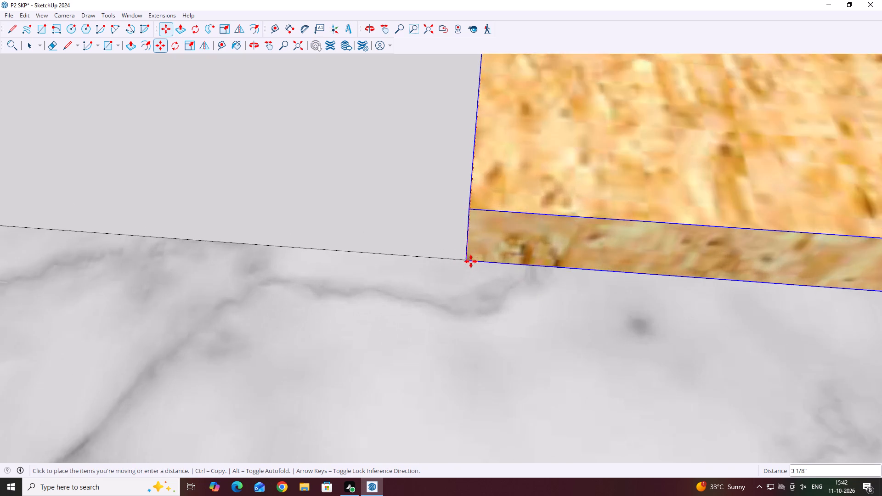
pyautogui.click(469, 262)
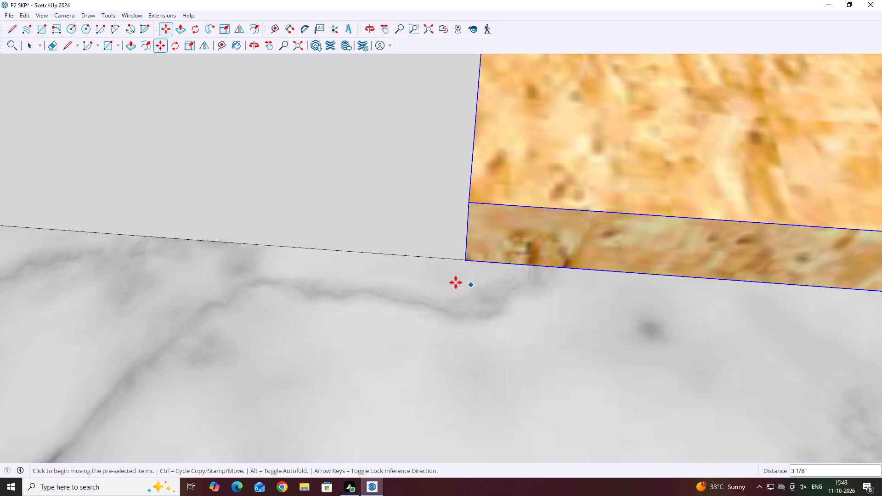
# Move the strip about 5 3/4" to snap its bottom corner onto the wall end's base corner, flush with the hall face.
pyautogui.moveTo(426, 273); pyautogui.dragTo(490, 242, button='middle')
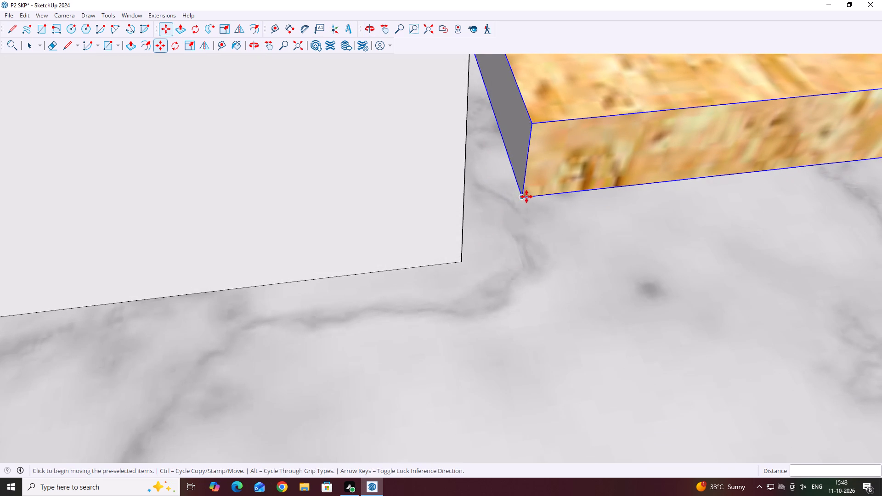
pyautogui.click(521, 197)
pyautogui.scroll(6, 461, 254)
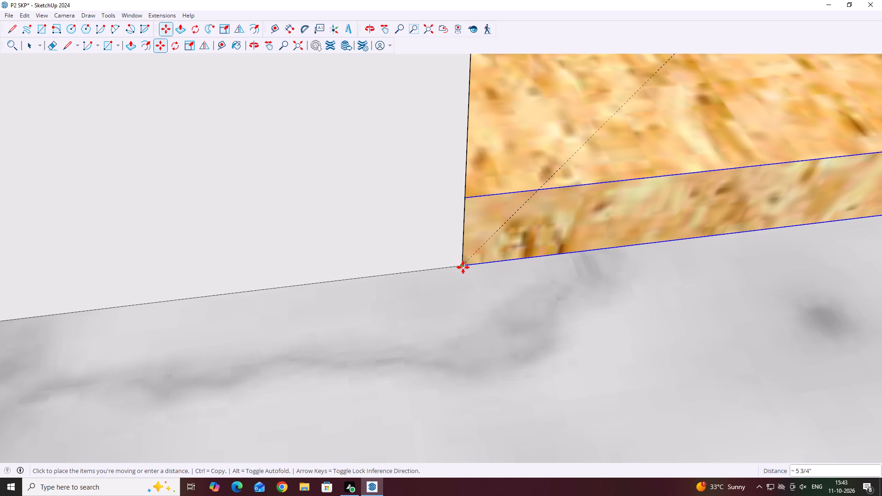
pyautogui.click(463, 267)
pyautogui.scroll(-20, 420, 253)
pyautogui.scroll(-2, 420, 253)
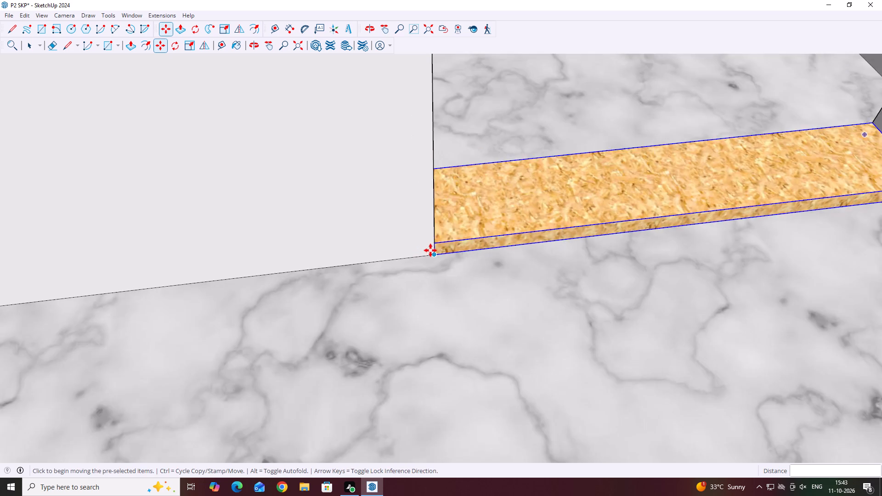
pyautogui.scroll(-3, 430, 250)
pyautogui.moveTo(532, 272); pyautogui.dragTo(471, 235, button='middle')
pyautogui.press('space')
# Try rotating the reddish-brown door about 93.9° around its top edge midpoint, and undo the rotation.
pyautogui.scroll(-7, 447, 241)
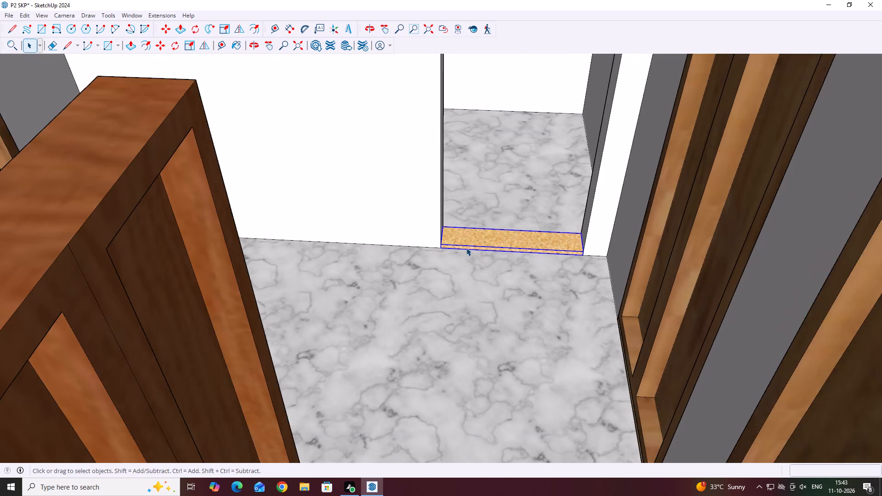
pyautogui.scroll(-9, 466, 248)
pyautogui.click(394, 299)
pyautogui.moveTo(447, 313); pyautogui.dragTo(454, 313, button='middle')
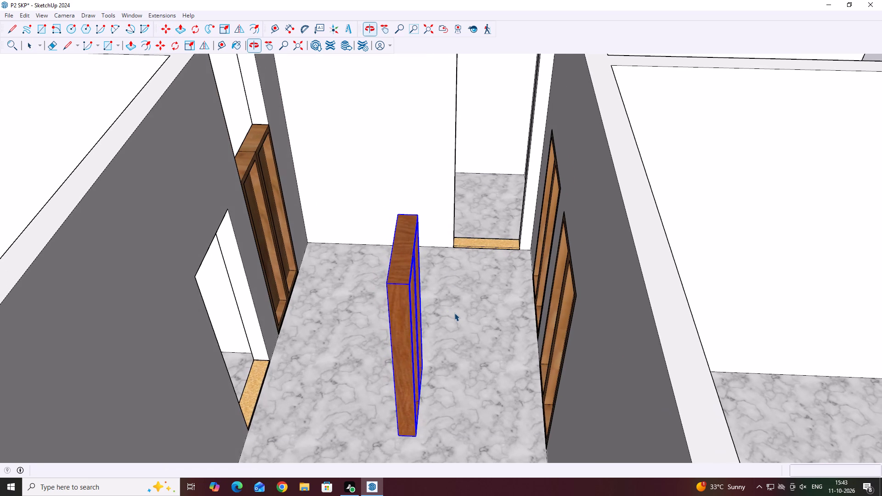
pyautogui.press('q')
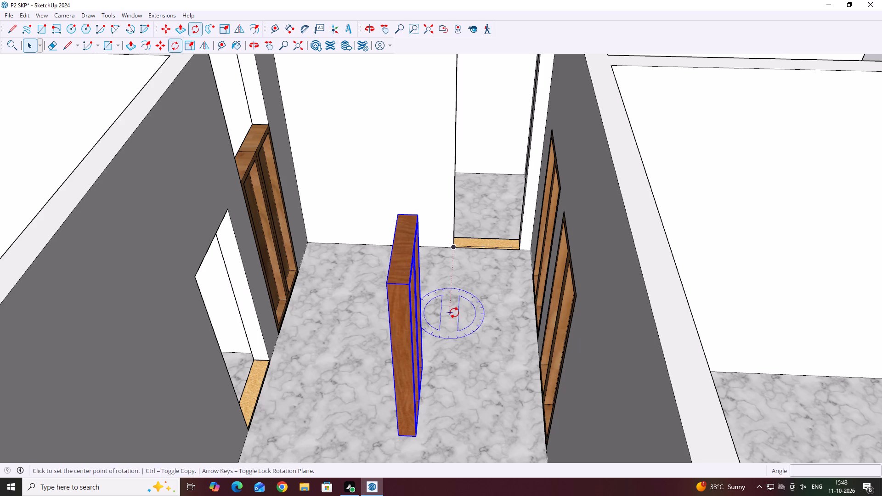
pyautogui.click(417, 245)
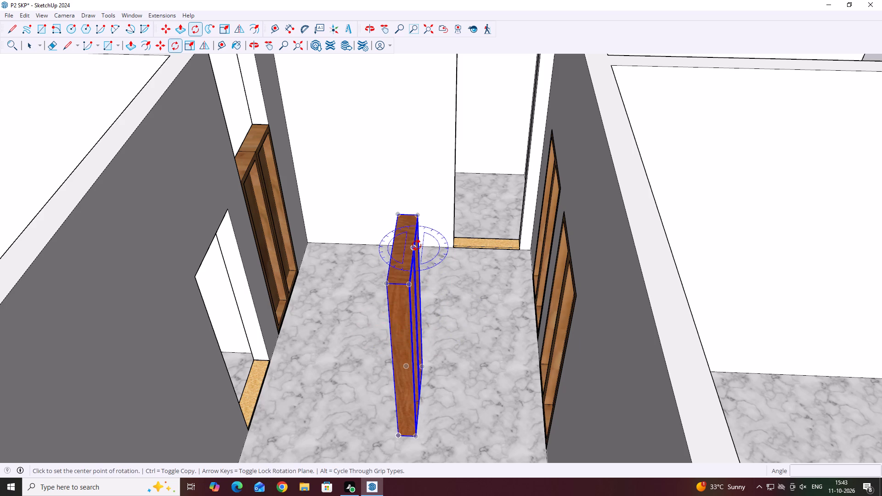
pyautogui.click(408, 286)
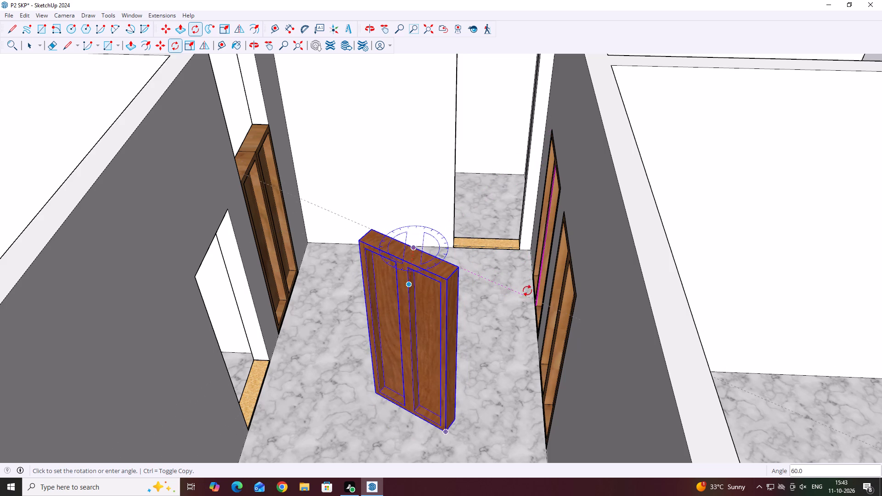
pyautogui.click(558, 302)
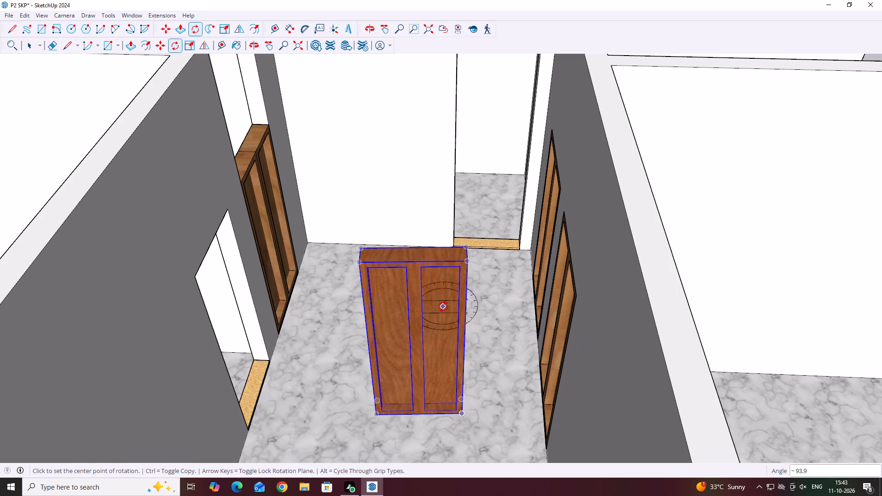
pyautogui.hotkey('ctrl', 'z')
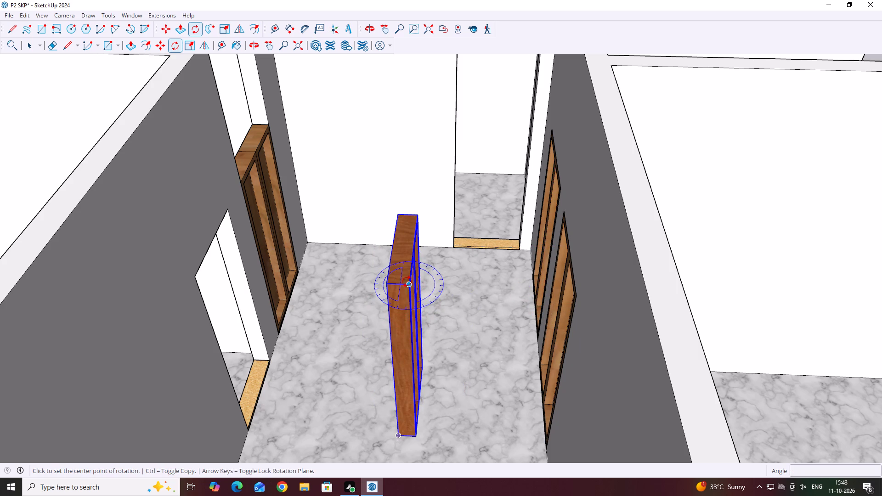
# Rotate the reddish-brown door 90° about its top corner so it faces the narrow hall opening, aligned with the green axis.
pyautogui.click(409, 284)
pyautogui.scroll(3, 413, 251)
pyautogui.click(421, 203)
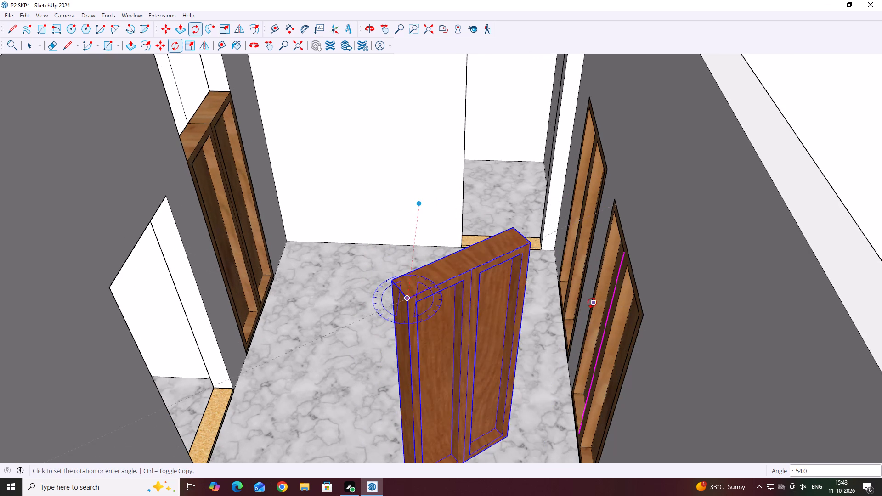
pyautogui.press('Right')
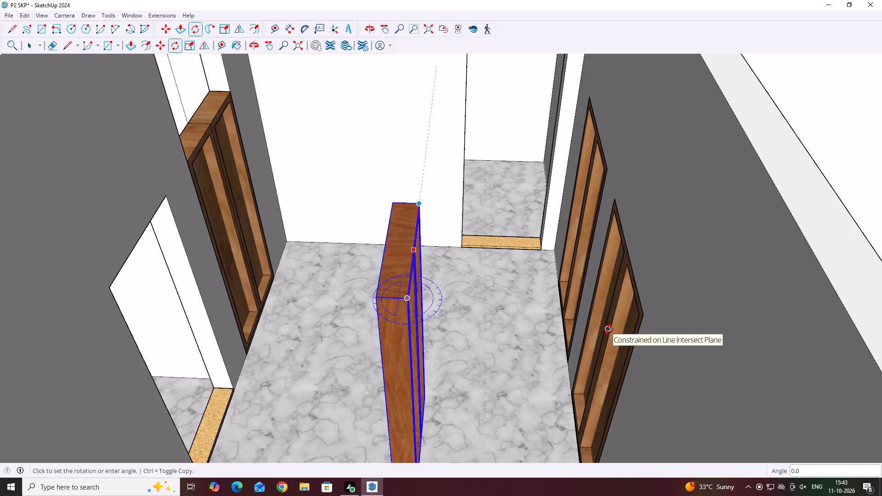
pyautogui.press('Right')
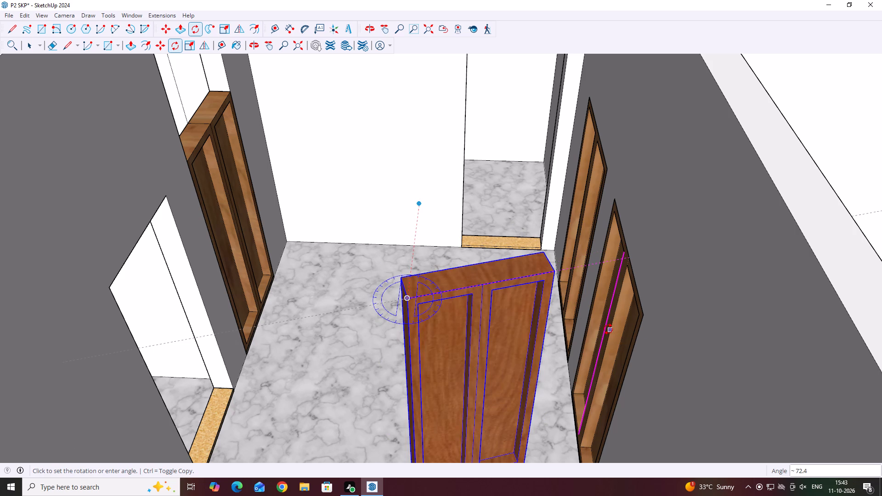
pyautogui.press('Up')
pyautogui.press('Left')
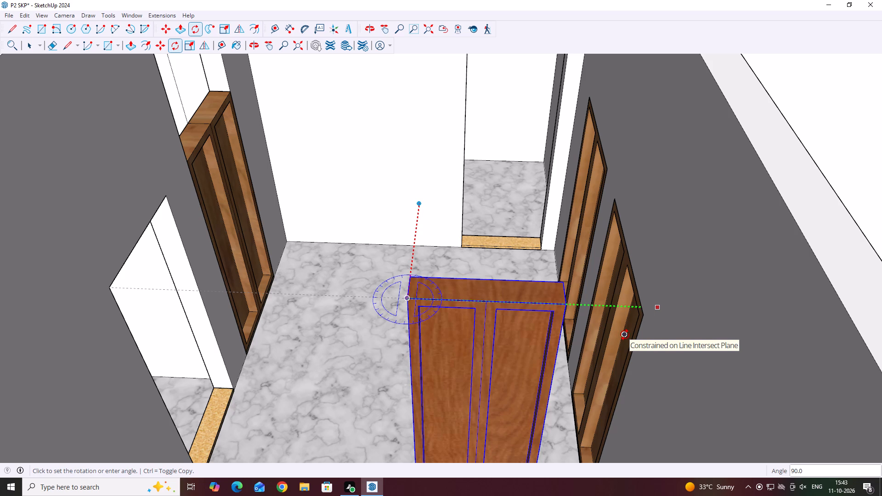
pyautogui.click(663, 330)
pyautogui.press('space')
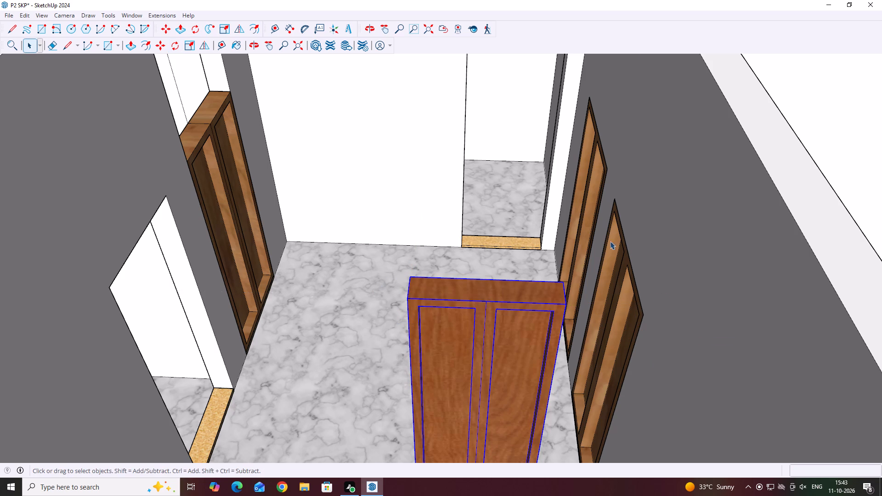
pyautogui.moveTo(452, 192); pyautogui.dragTo(463, 186, button='middle')
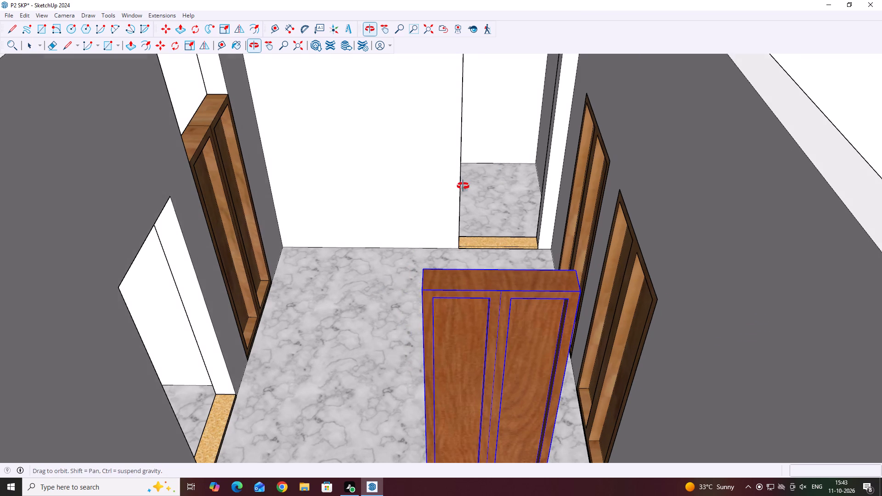
# Move the reddish-brown door by its top front corner into the narrow hall opening, against the wall edge beside it.
pyautogui.moveTo(463, 186); pyautogui.dragTo(464, 186, button='middle')
pyautogui.scroll(-3, 440, 154)
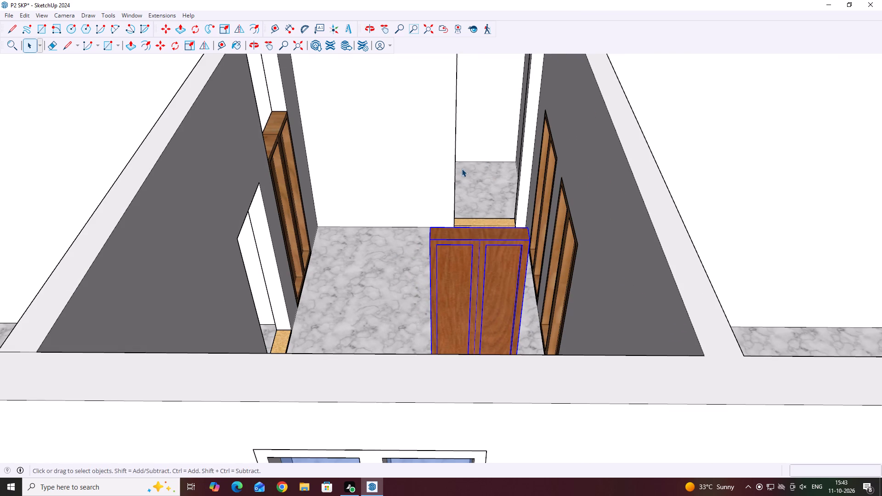
pyautogui.moveTo(433, 196); pyautogui.dragTo(439, 195, button='middle')
pyautogui.press('m')
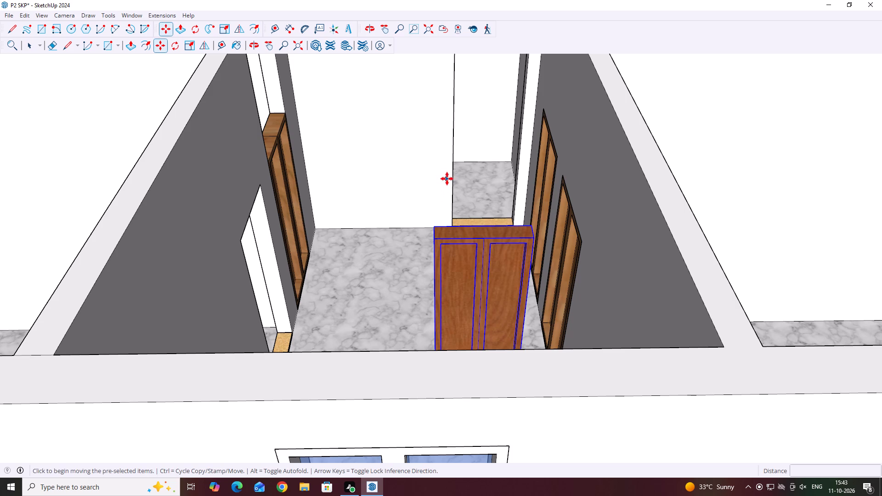
pyautogui.click(434, 239)
pyautogui.scroll(1, 458, 124)
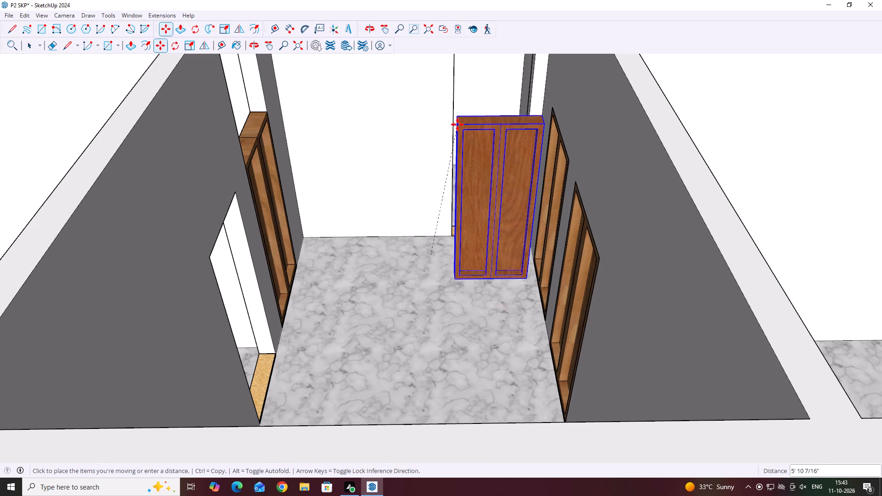
pyautogui.scroll(3, 458, 124)
pyautogui.click(454, 74)
# Move the door down about 1 1/16" by its bottom corner onto the threshold strip's top front corner.
pyautogui.moveTo(498, 158); pyautogui.dragTo(465, 148, button='middle')
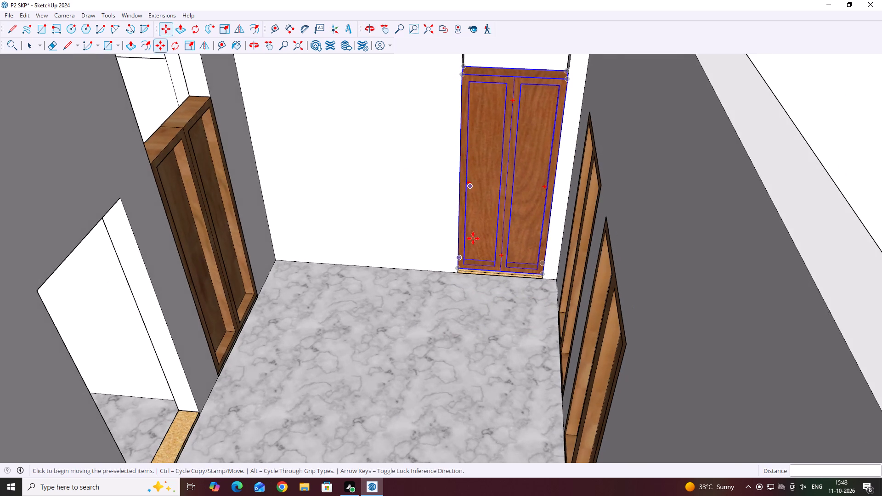
pyautogui.scroll(20, 467, 262)
pyautogui.scroll(4, 467, 262)
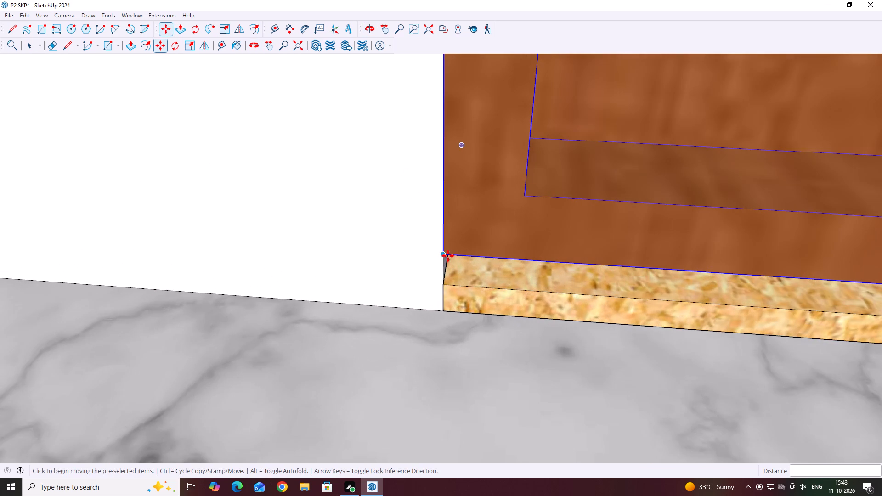
pyautogui.click(446, 254)
pyautogui.click(441, 285)
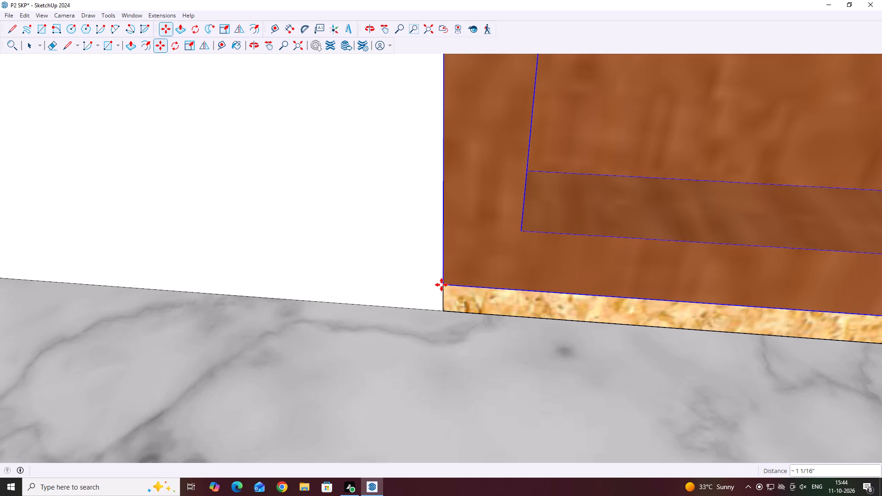
pyautogui.press('space')
# Inspect the fitted door at floor level, and examine the house's rooms and remaining open doorway from above.
pyautogui.scroll(-6, 381, 256)
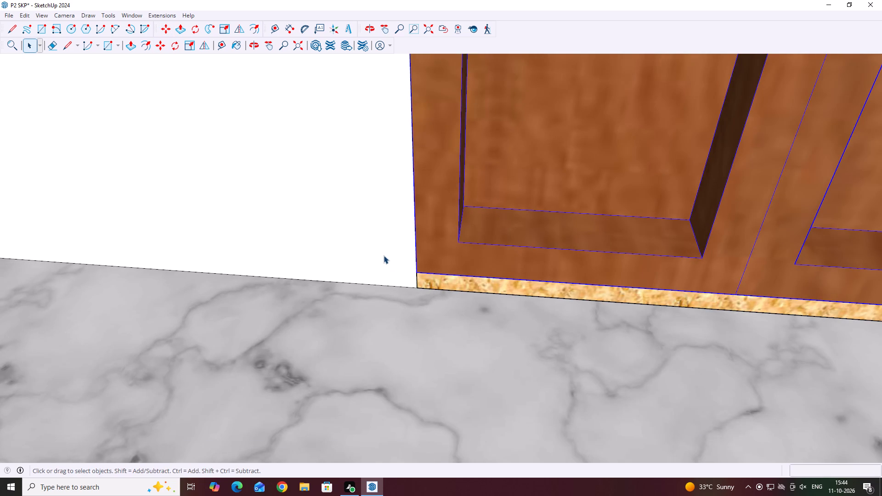
pyautogui.click(309, 279)
pyautogui.scroll(-9, 465, 276)
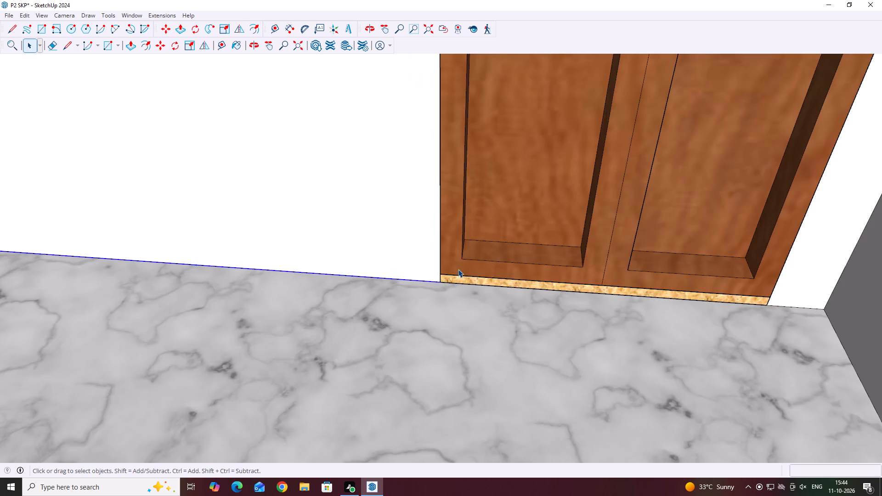
pyautogui.scroll(-6, 458, 269)
pyautogui.moveTo(591, 273); pyautogui.dragTo(724, 251, button='middle')
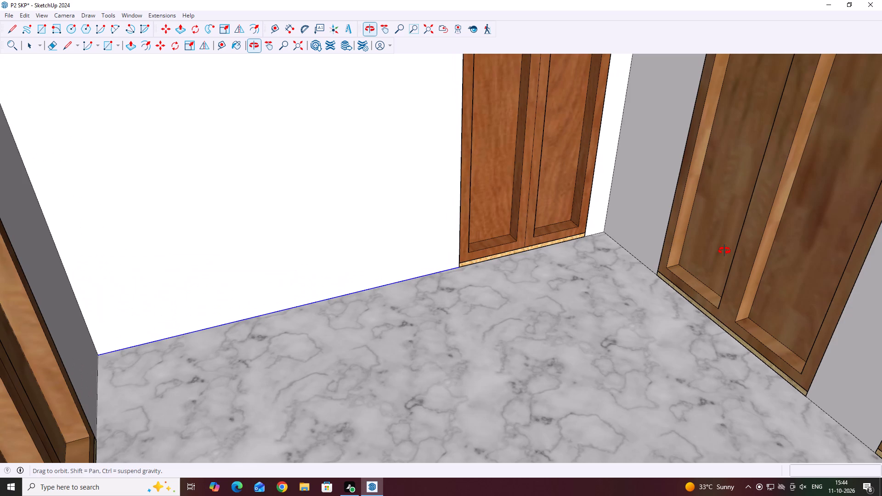
pyautogui.moveTo(724, 251); pyautogui.dragTo(571, 235, button='middle')
pyautogui.click(518, 289)
pyautogui.scroll(-8, 508, 237)
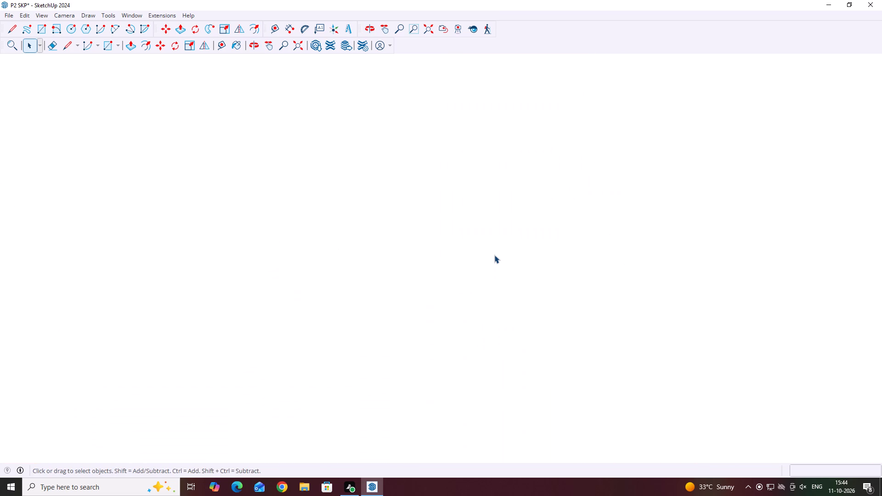
pyautogui.scroll(-20, 494, 255)
pyautogui.scroll(-14, 494, 255)
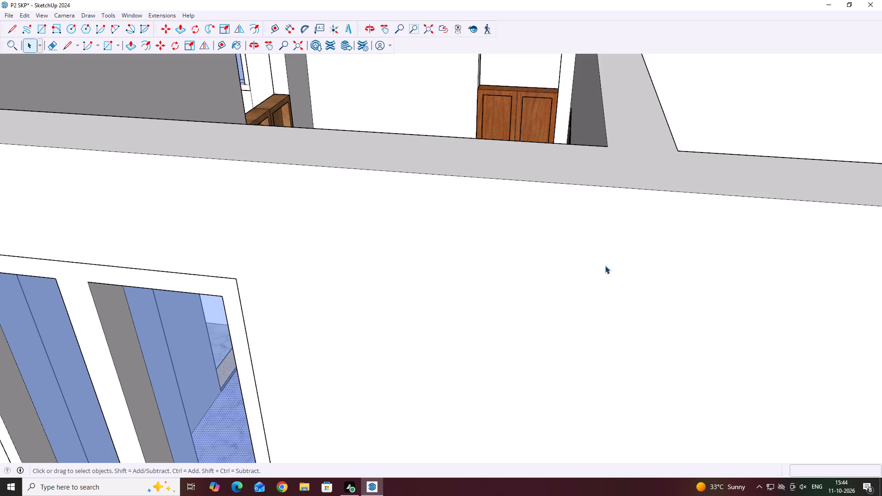
pyautogui.moveTo(369, 237); pyautogui.dragTo(181, 303, button='middle')
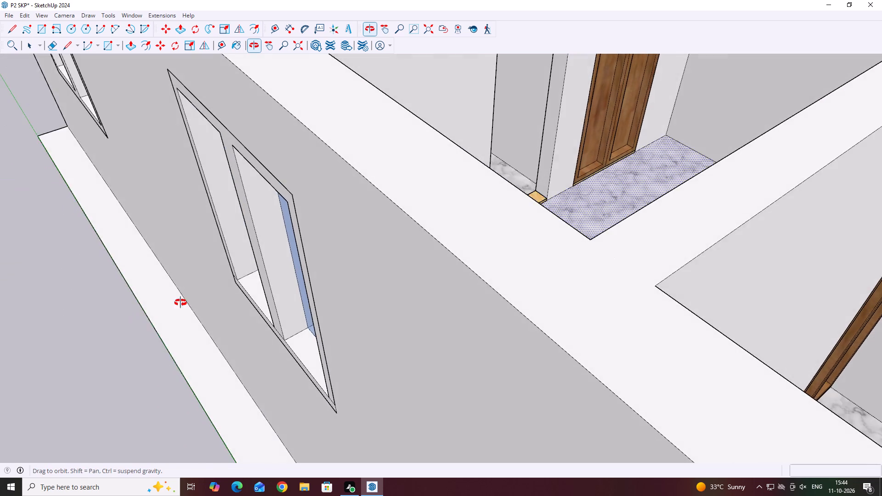
pyautogui.moveTo(181, 303); pyautogui.dragTo(182, 305, button='middle')
pyautogui.scroll(-20, 186, 307)
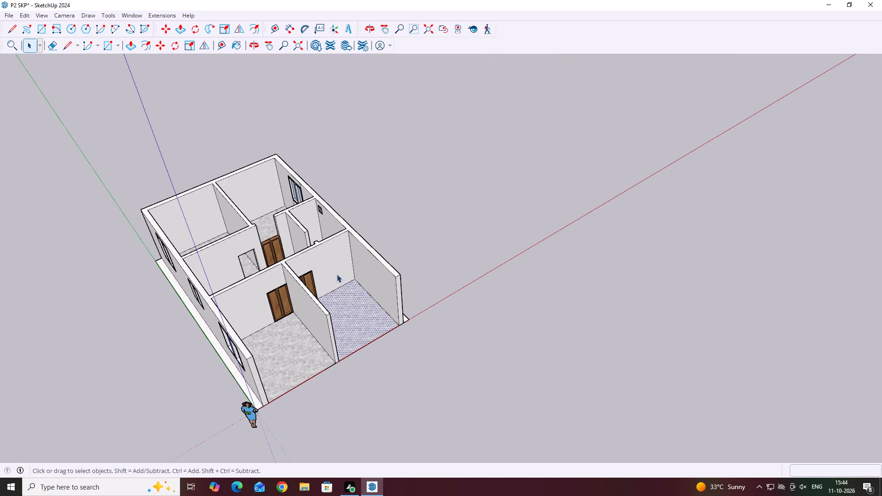
pyautogui.moveTo(333, 276); pyautogui.dragTo(277, 287, button='middle')
pyautogui.scroll(4, 270, 224)
pyautogui.moveTo(247, 243); pyautogui.dragTo(183, 267, button='middle')
pyautogui.moveTo(290, 203); pyautogui.dragTo(197, 250, button='middle')
pyautogui.moveTo(333, 187); pyautogui.dragTo(435, 219, button='middle')
pyautogui.moveTo(270, 218); pyautogui.dragTo(368, 186, button='middle')
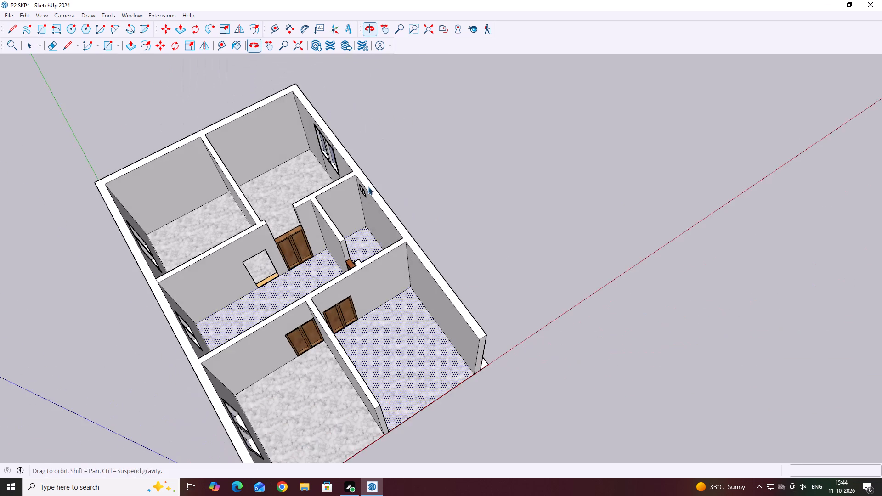
pyautogui.moveTo(294, 250); pyautogui.dragTo(382, 237, button='middle')
pyautogui.moveTo(320, 296); pyautogui.dragTo(421, 293, button='middle')
# Copy the reddish-brown door from the narrow opening along the red axis into the hall.
pyautogui.scroll(4, 376, 336)
pyautogui.moveTo(387, 332); pyautogui.dragTo(423, 316, button='middle')
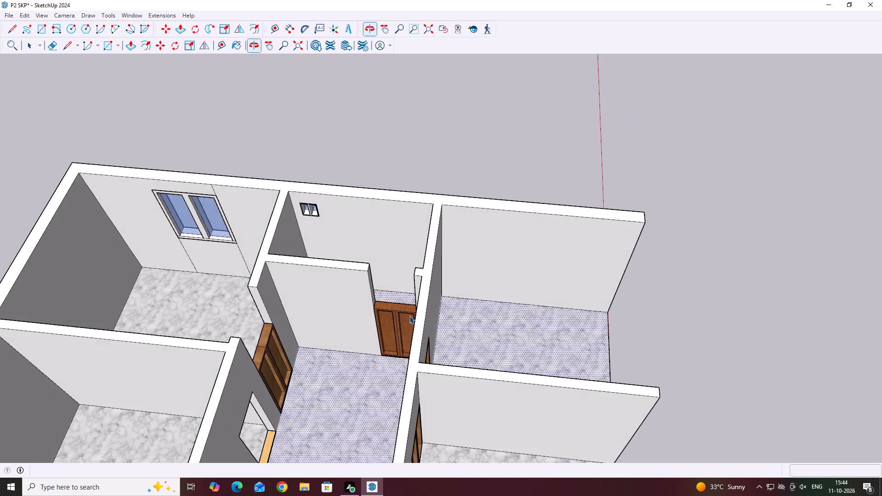
pyautogui.click(409, 316)
pyautogui.moveTo(406, 316); pyautogui.dragTo(393, 274, button='middle')
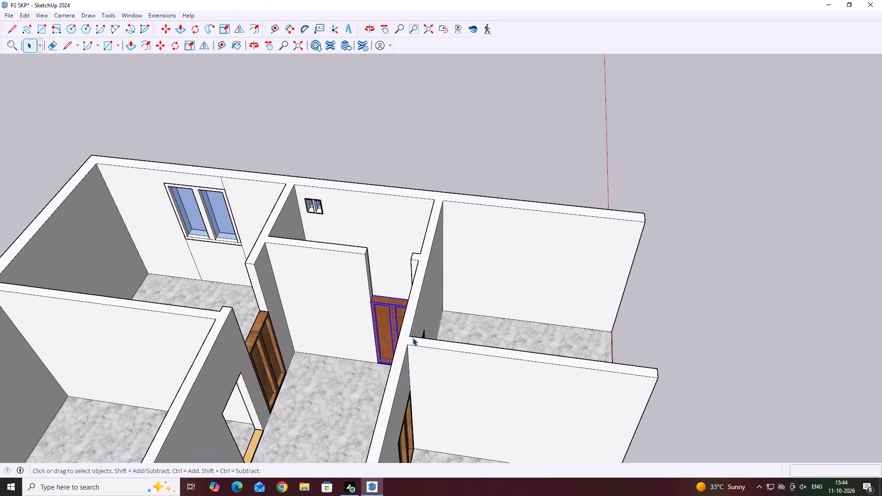
pyautogui.press('m')
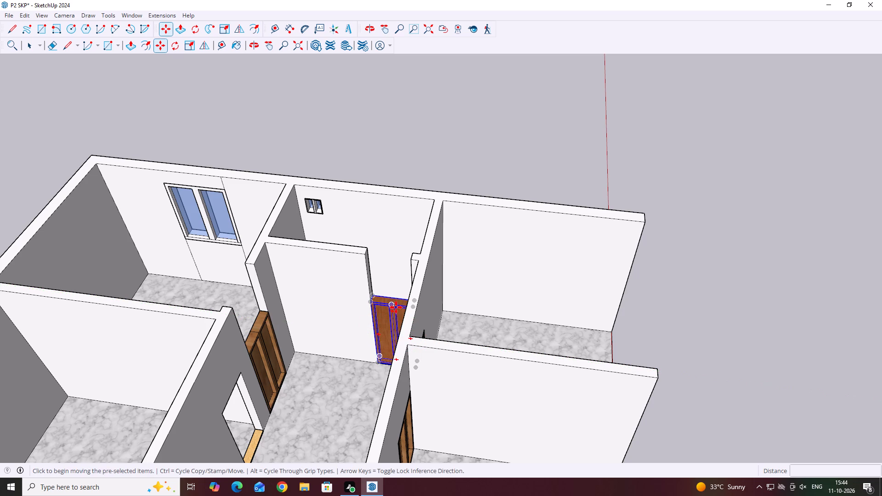
pyautogui.click(396, 307)
pyautogui.moveTo(281, 348); pyautogui.dragTo(293, 271, button='middle')
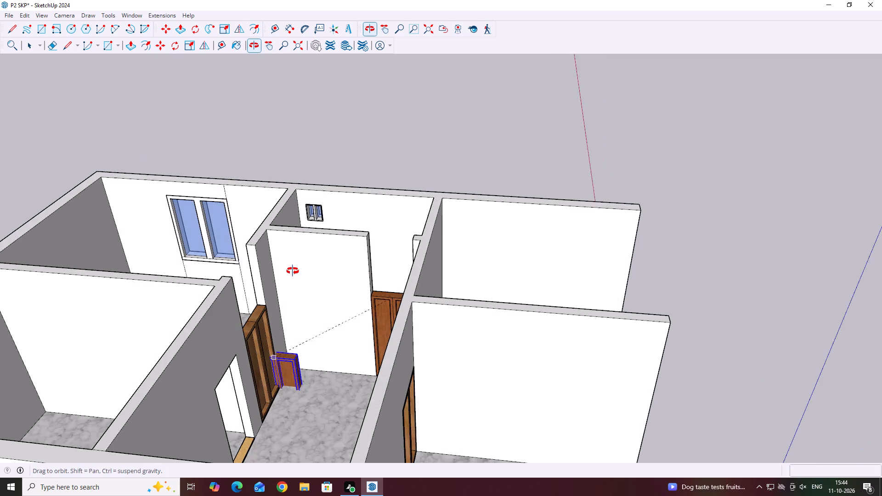
pyautogui.moveTo(293, 271); pyautogui.dragTo(295, 266, button='middle')
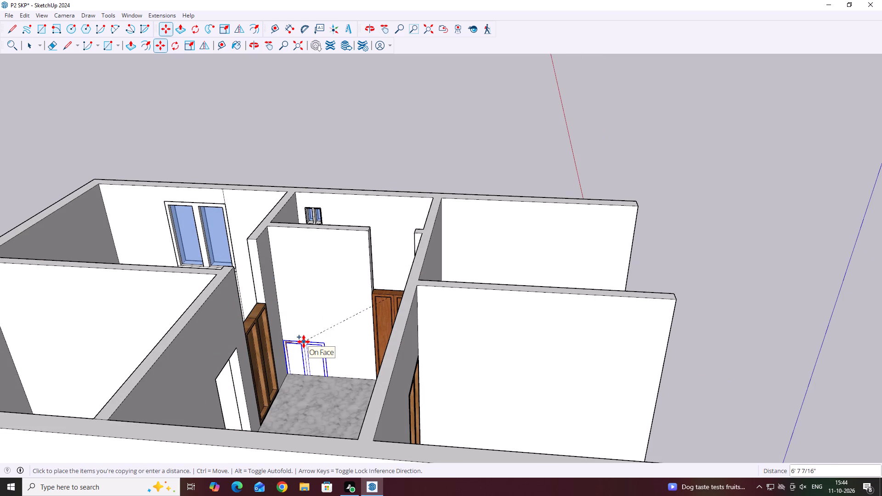
pyautogui.press('Left')
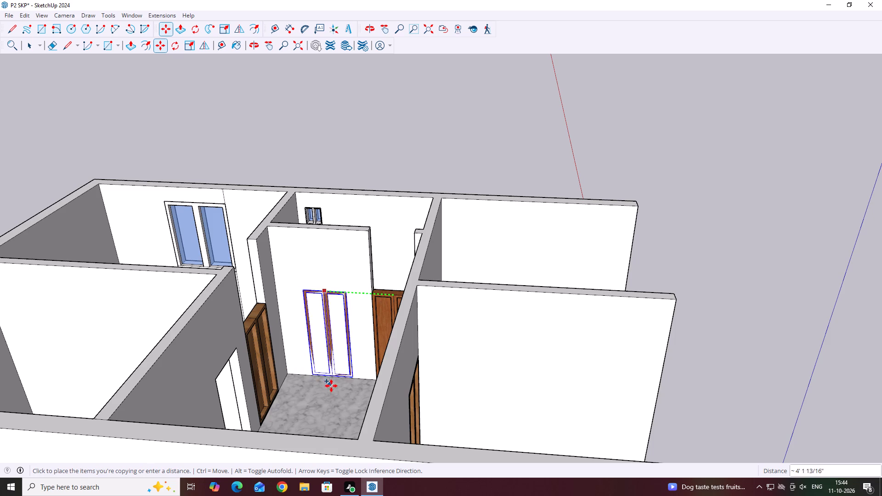
pyautogui.press('Right')
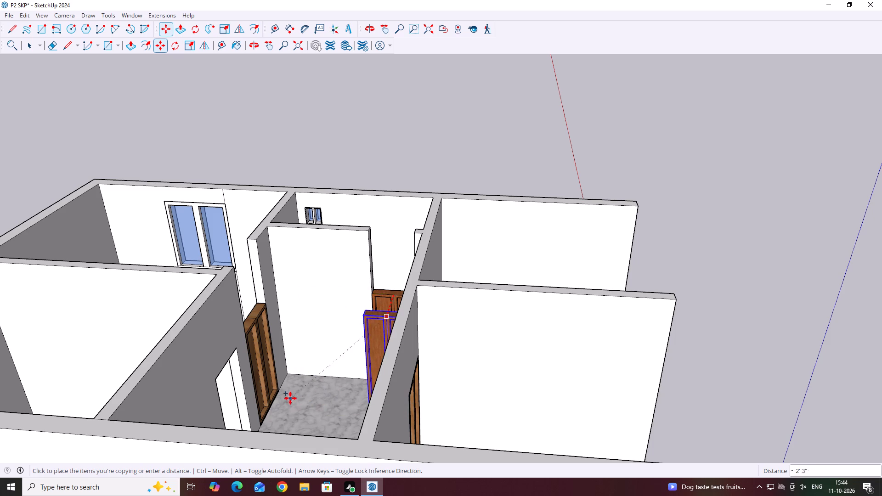
pyautogui.click(277, 416)
# Move the door copy across the hall floor to stand near the open doorway with the bare threshold strip.
pyautogui.moveTo(430, 298); pyautogui.dragTo(317, 299, button='middle')
pyautogui.moveTo(402, 256); pyautogui.dragTo(390, 426, button='middle')
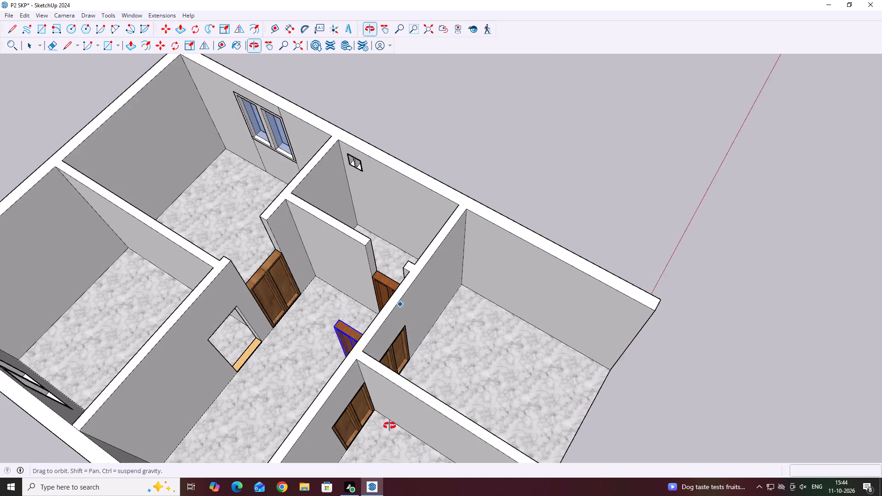
pyautogui.moveTo(390, 426); pyautogui.dragTo(389, 426, button='middle')
pyautogui.scroll(3, 344, 353)
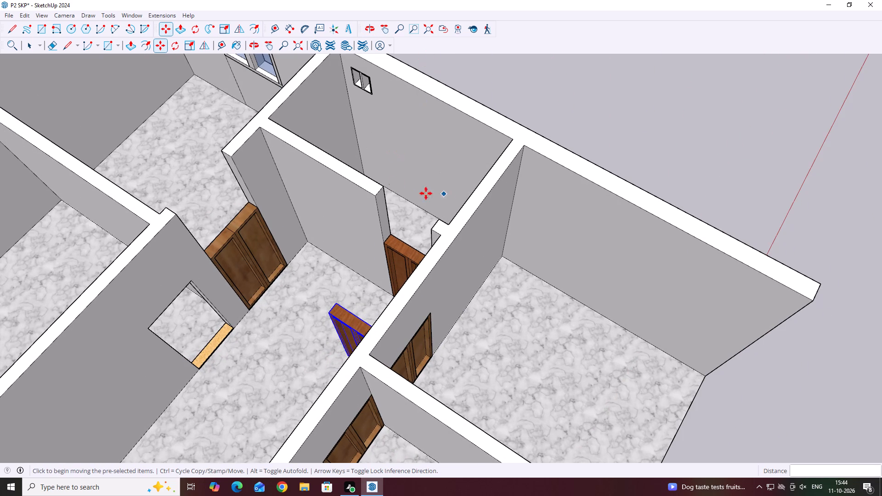
pyautogui.scroll(3, 332, 322)
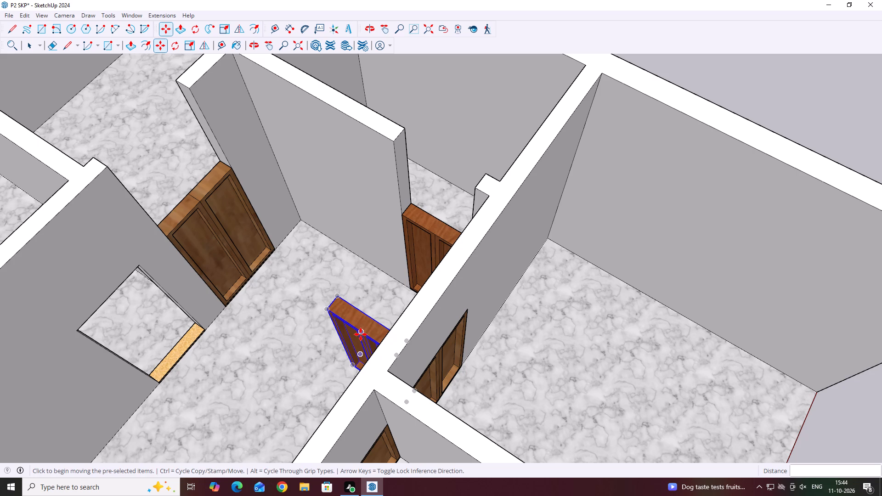
pyautogui.click(362, 332)
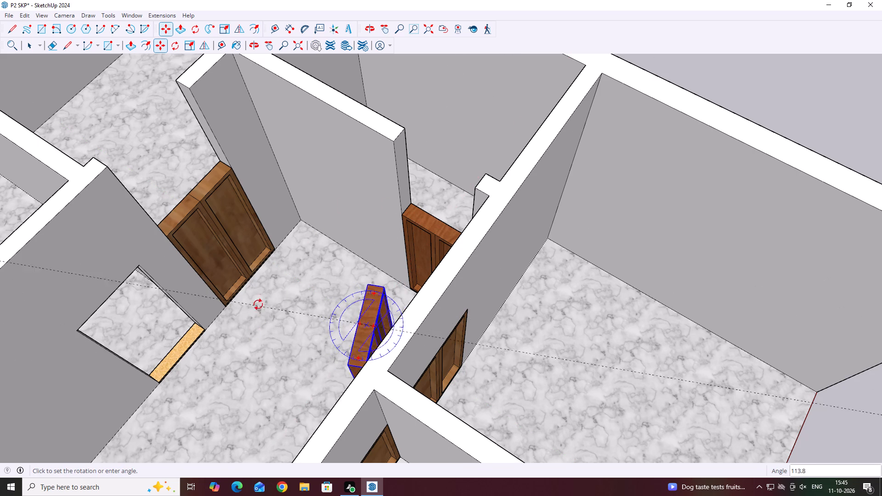
pyautogui.press('Escape')
pyautogui.scroll(1, 353, 327)
pyautogui.click(362, 333)
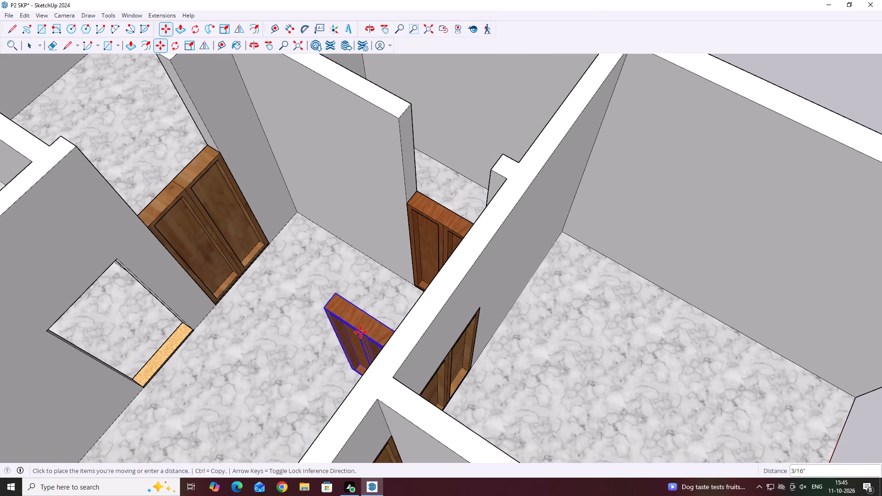
pyautogui.click(226, 334)
# Rotate the door copy 90° about its long top edge's midpoint so it stands parallel to the open doorway's wall.
pyautogui.moveTo(298, 316); pyautogui.dragTo(302, 309, button='middle')
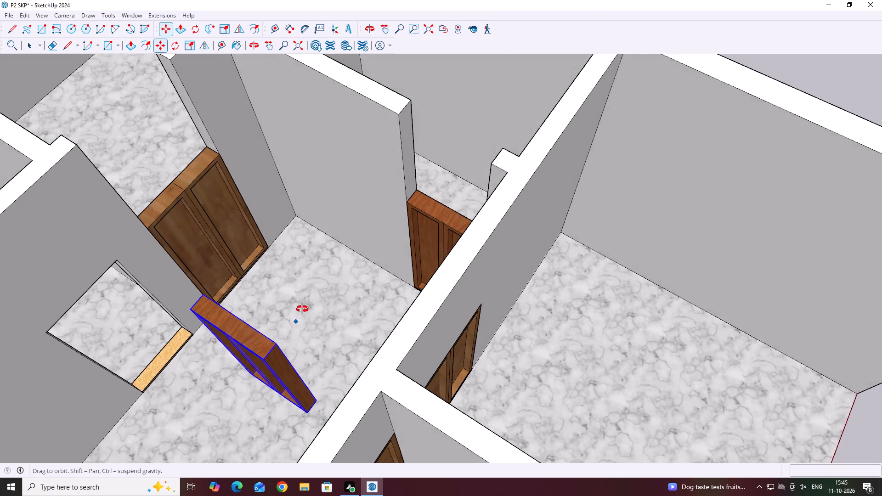
pyautogui.moveTo(302, 309); pyautogui.dragTo(302, 309, button='middle')
pyautogui.scroll(-8, 399, 250)
pyautogui.moveTo(663, 209); pyautogui.dragTo(414, 266, button='middle')
pyautogui.scroll(11, 341, 172)
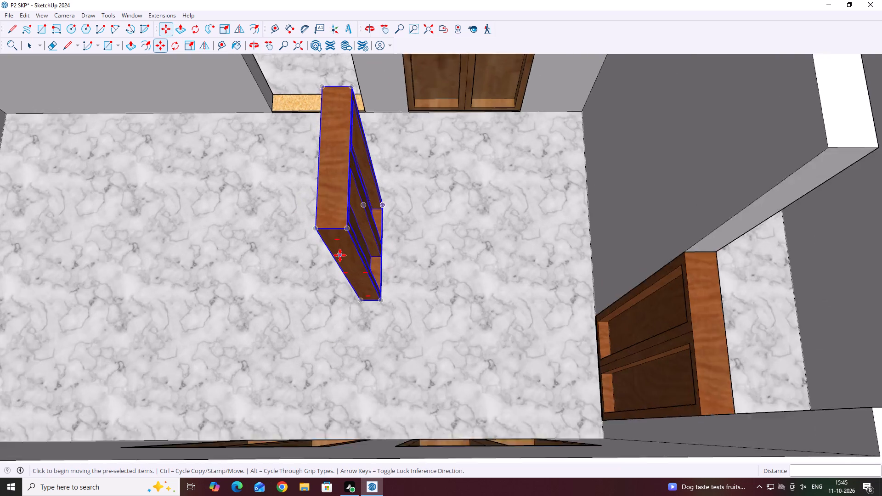
pyautogui.scroll(1, 340, 255)
pyautogui.press('q')
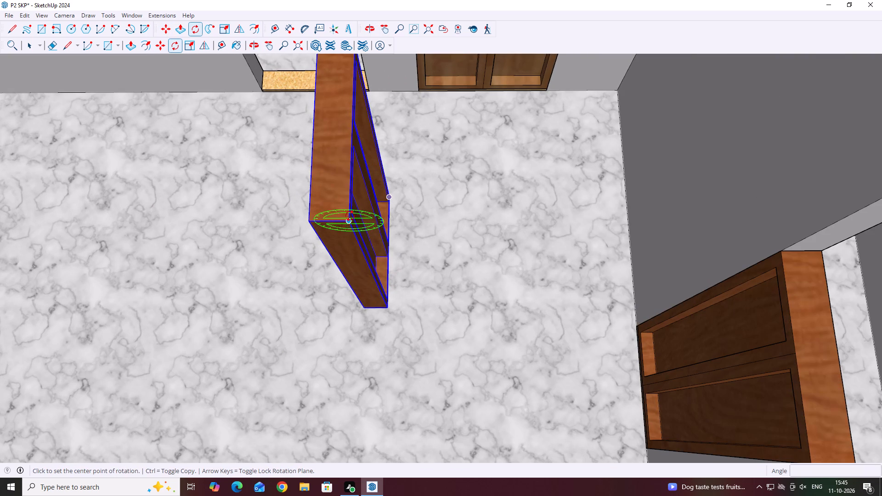
pyautogui.click(353, 121)
pyautogui.scroll(-4, 351, 146)
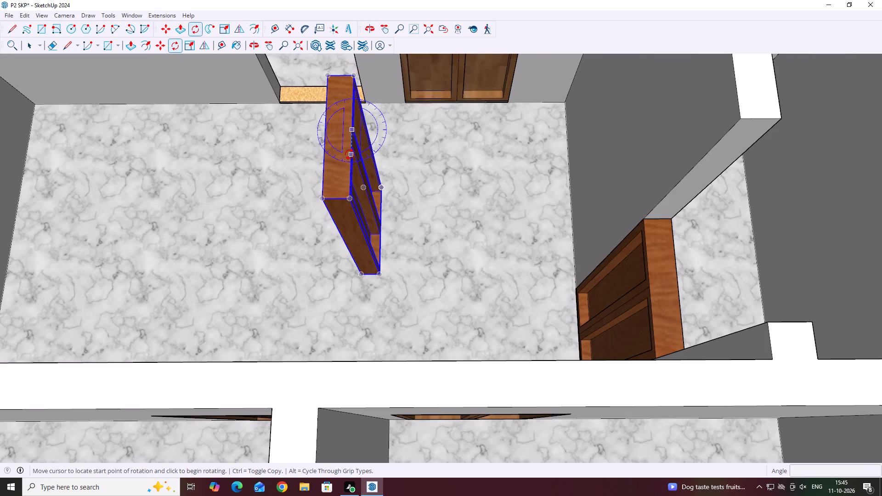
pyautogui.click(349, 197)
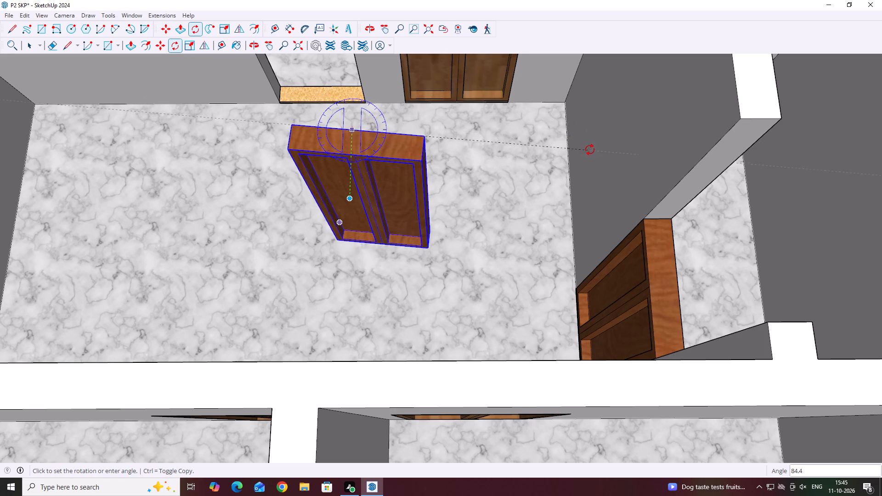
pyautogui.click(602, 128)
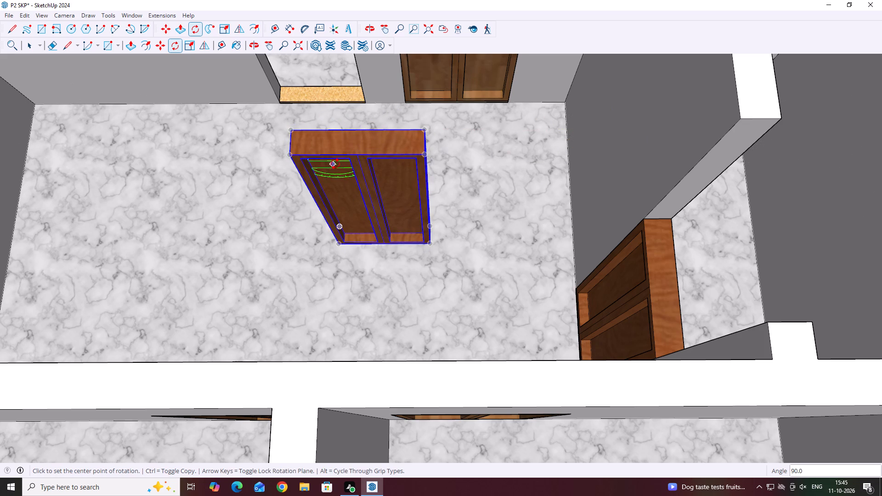
pyautogui.press('space')
# Move the rotated door copy by its bottom corner onto the threshold strip's corner so it fills the open doorway.
pyautogui.press('m')
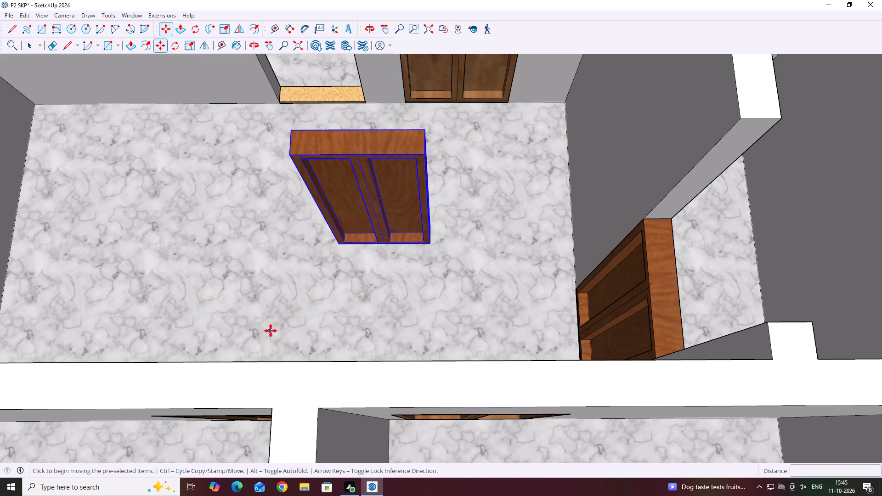
pyautogui.moveTo(317, 335); pyautogui.dragTo(380, 309, button='middle')
pyautogui.scroll(2, 315, 265)
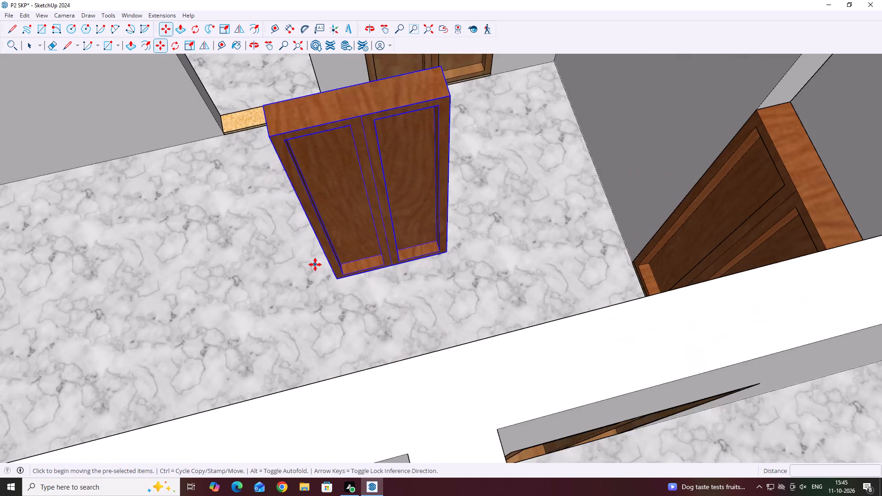
pyautogui.scroll(12, 315, 265)
pyautogui.click(357, 284)
pyautogui.scroll(-2, 373, 265)
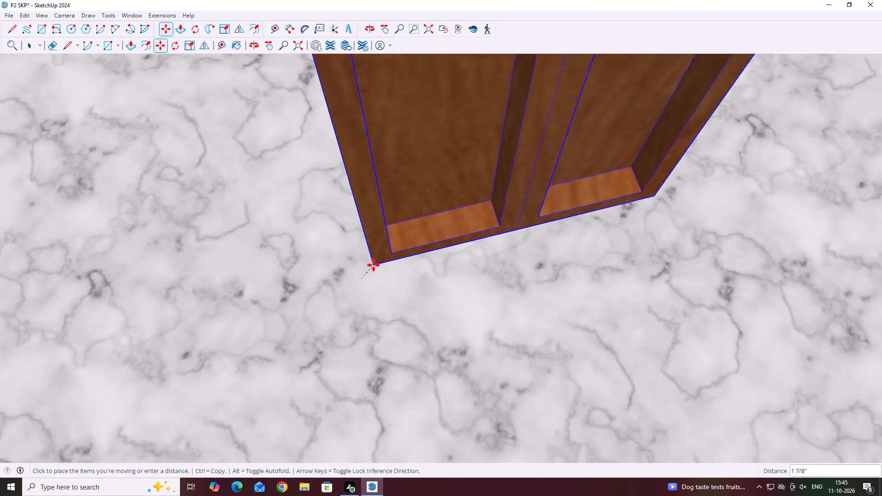
pyautogui.scroll(-16, 373, 265)
pyautogui.scroll(9, 291, 150)
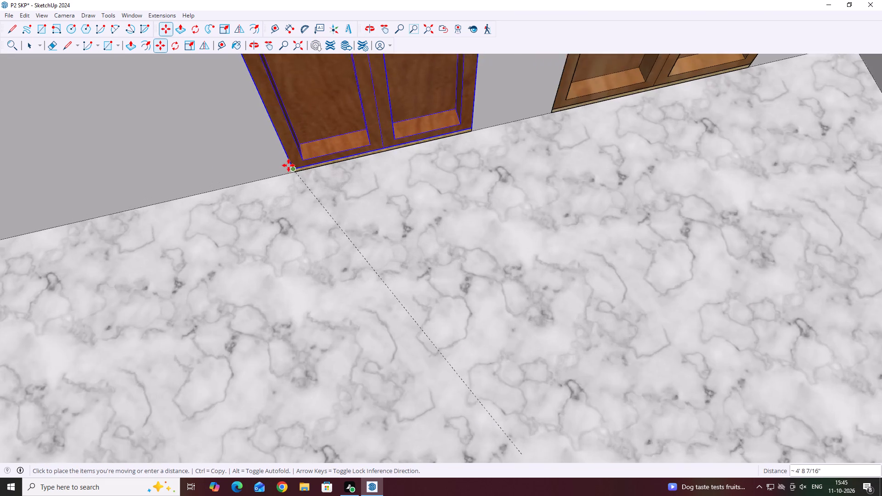
pyautogui.scroll(2, 288, 165)
pyautogui.click(293, 166)
pyautogui.press('space')
pyautogui.click(456, 163)
# Examine the newly fitted door, then the house's rooms and doorways from above.
pyautogui.moveTo(424, 130); pyautogui.dragTo(399, 89, button='middle')
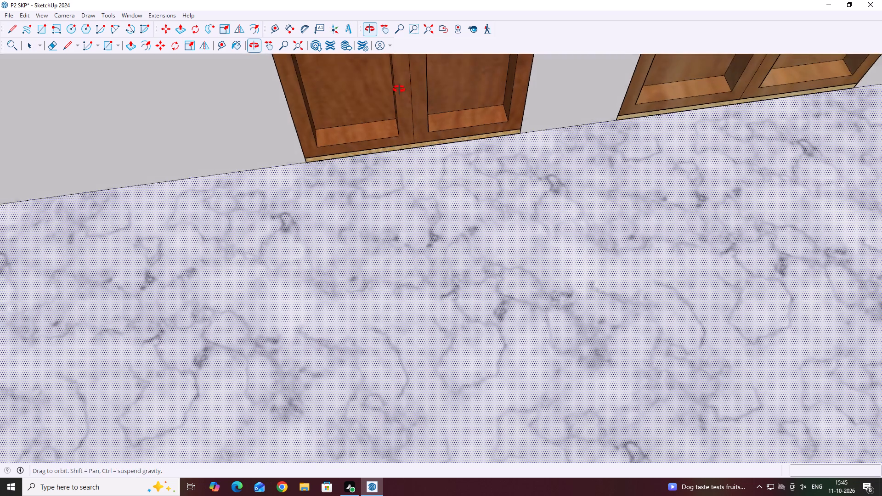
pyautogui.moveTo(399, 89); pyautogui.dragTo(432, 42, button='middle')
pyautogui.click(590, 90)
pyautogui.scroll(-9, 396, 182)
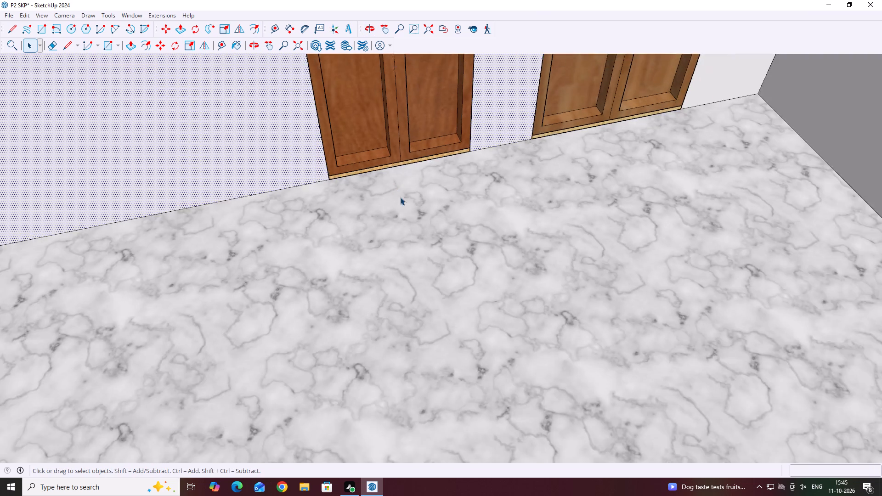
pyautogui.scroll(-20, 400, 197)
pyautogui.scroll(-4, 400, 197)
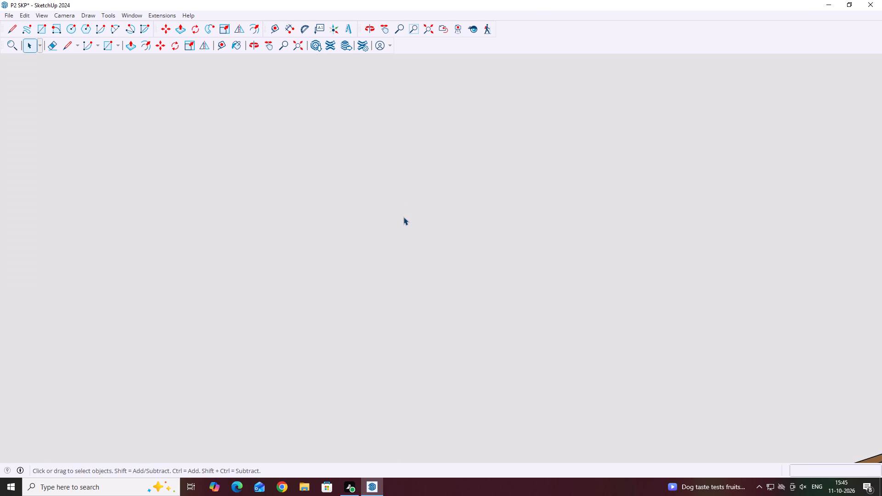
pyautogui.scroll(-7, 407, 220)
pyautogui.moveTo(355, 258); pyautogui.dragTo(312, 243, button='middle')
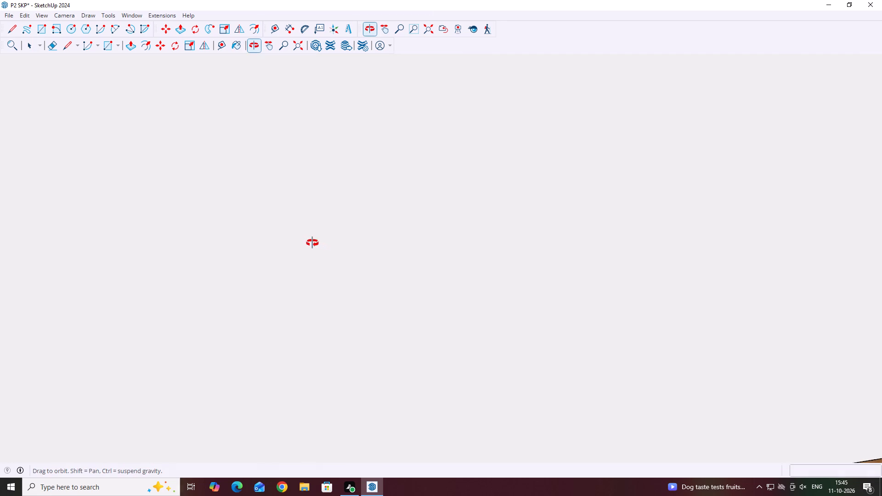
pyautogui.moveTo(312, 243); pyautogui.dragTo(404, 337, button='middle')
pyautogui.scroll(-19, 397, 333)
pyautogui.scroll(-8, 324, 206)
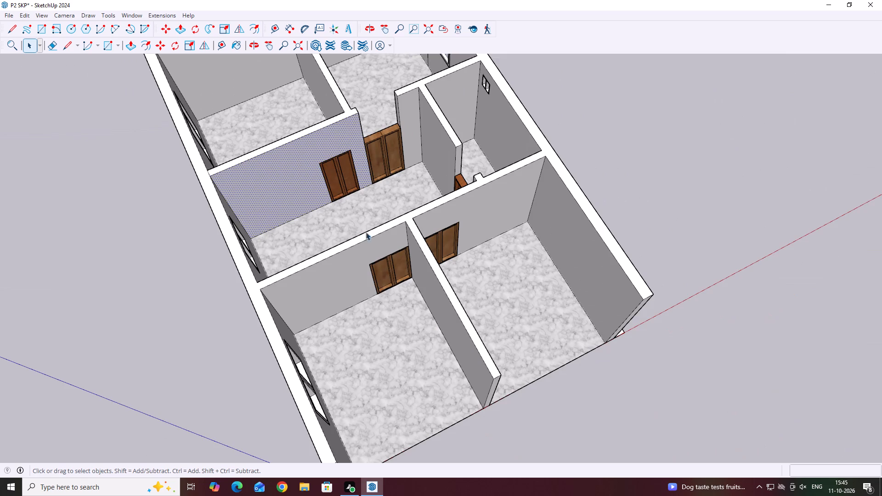
pyautogui.moveTo(705, 194); pyautogui.dragTo(672, 207, button='middle')
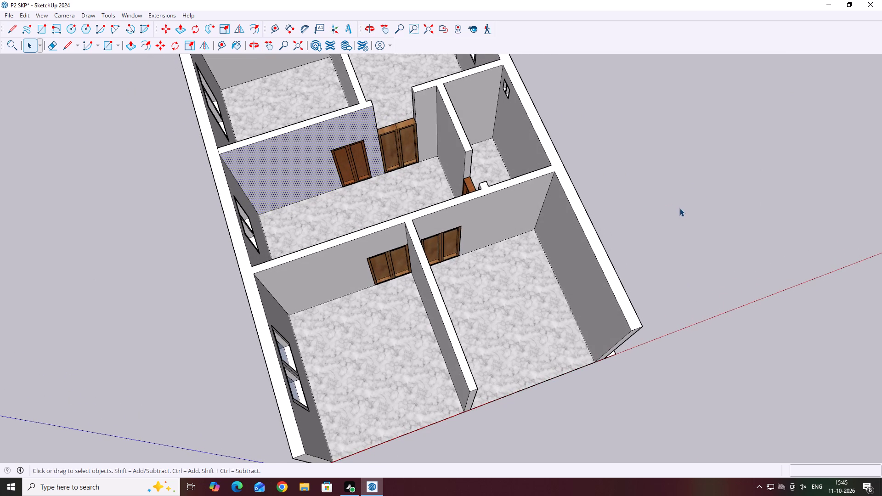
pyautogui.click(678, 207)
pyautogui.moveTo(727, 211); pyautogui.dragTo(700, 218, button='middle')
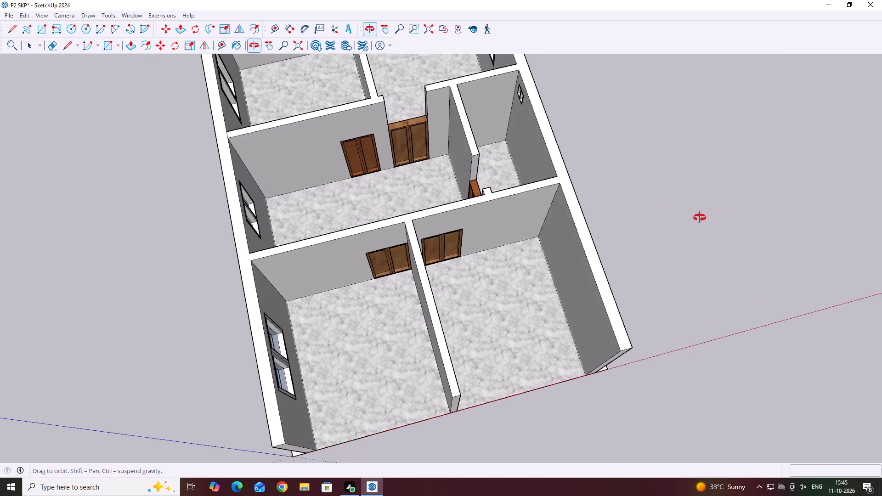
pyautogui.moveTo(700, 218); pyautogui.dragTo(658, 230, button='middle')
pyautogui.moveTo(383, 172); pyautogui.dragTo(405, 173, button='middle')
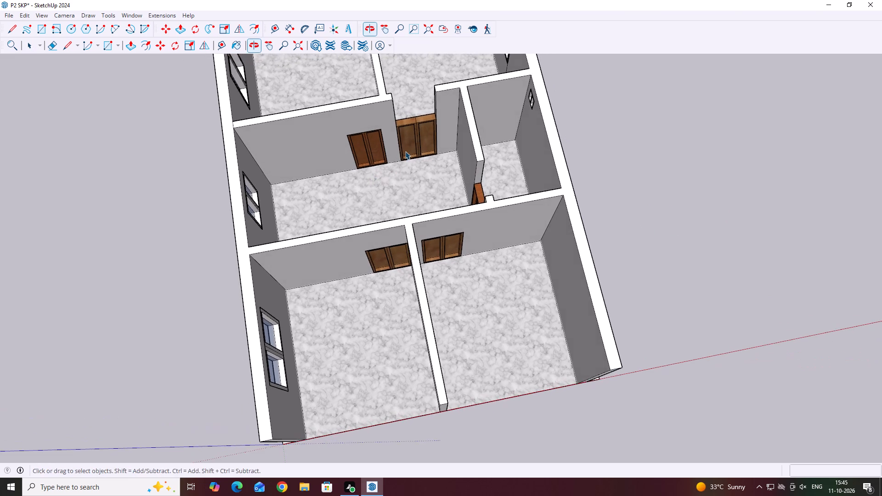
pyautogui.moveTo(521, 110); pyautogui.dragTo(277, 100, button='middle')
pyautogui.moveTo(629, 168); pyautogui.dragTo(447, 148, button='middle')
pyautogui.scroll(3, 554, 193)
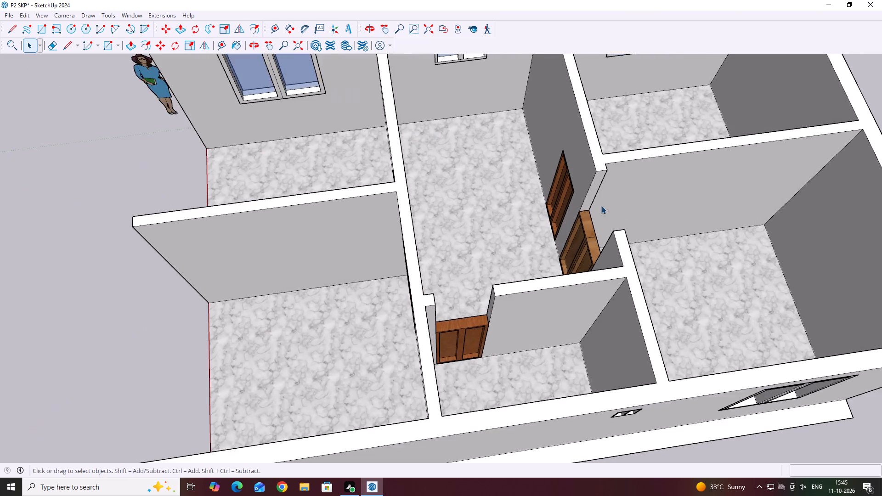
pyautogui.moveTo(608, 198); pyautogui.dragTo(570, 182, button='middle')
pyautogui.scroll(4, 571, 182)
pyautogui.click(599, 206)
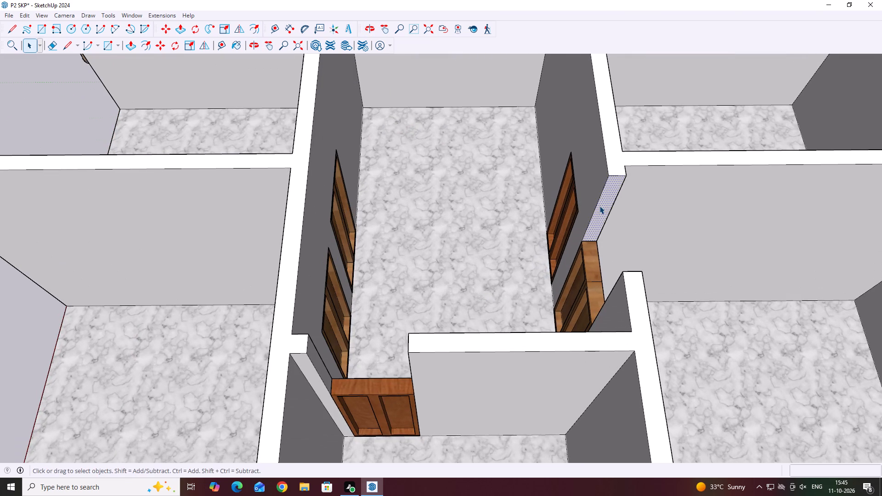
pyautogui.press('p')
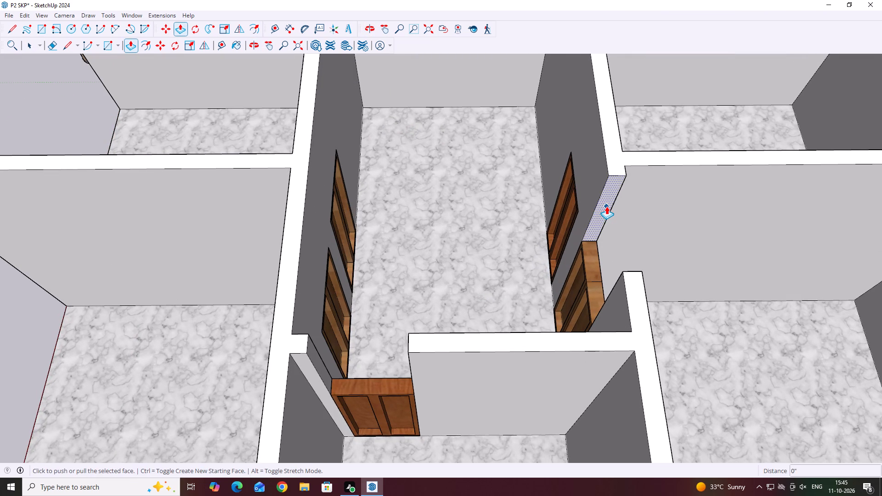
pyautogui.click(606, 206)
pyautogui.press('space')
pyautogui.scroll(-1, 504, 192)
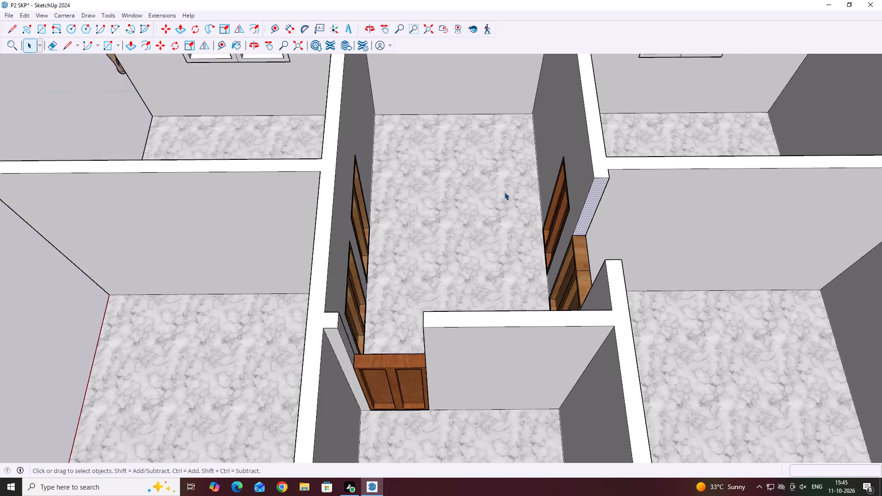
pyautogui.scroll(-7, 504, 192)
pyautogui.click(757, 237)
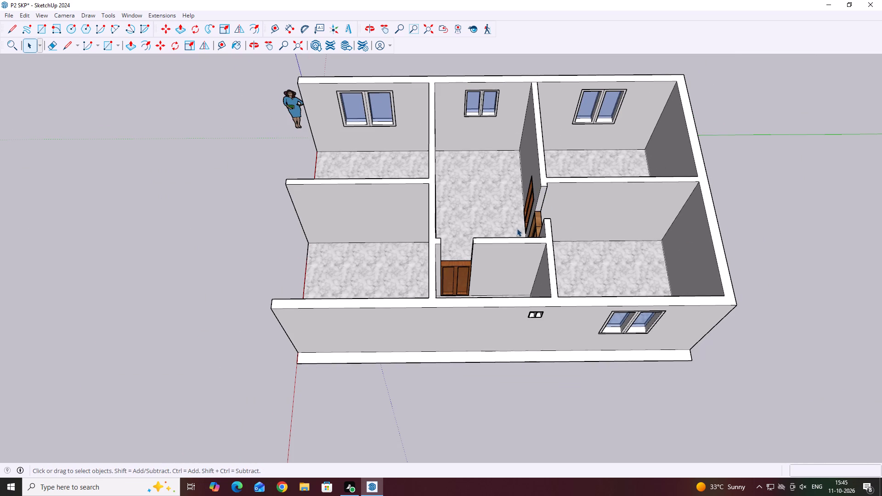
# Draw a 6" line across the foot of the wall's end face, along the top edge of the hall's wide door.
pyautogui.press('l')
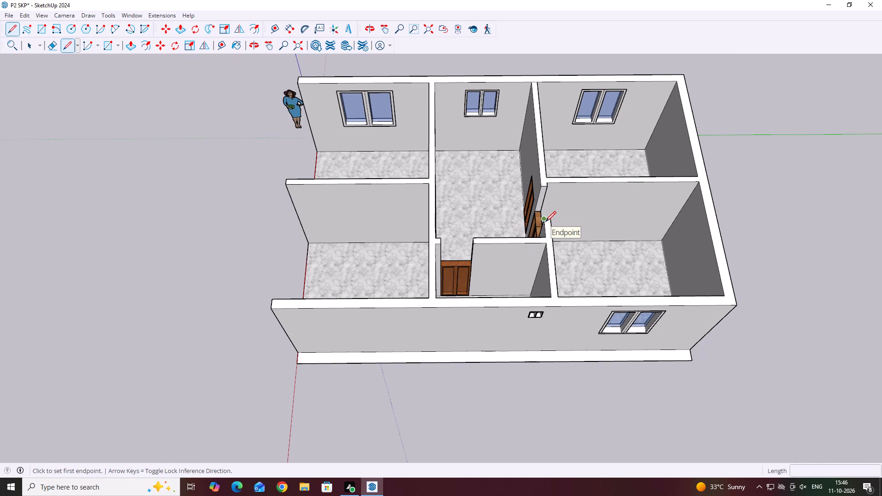
pyautogui.scroll(12, 549, 225)
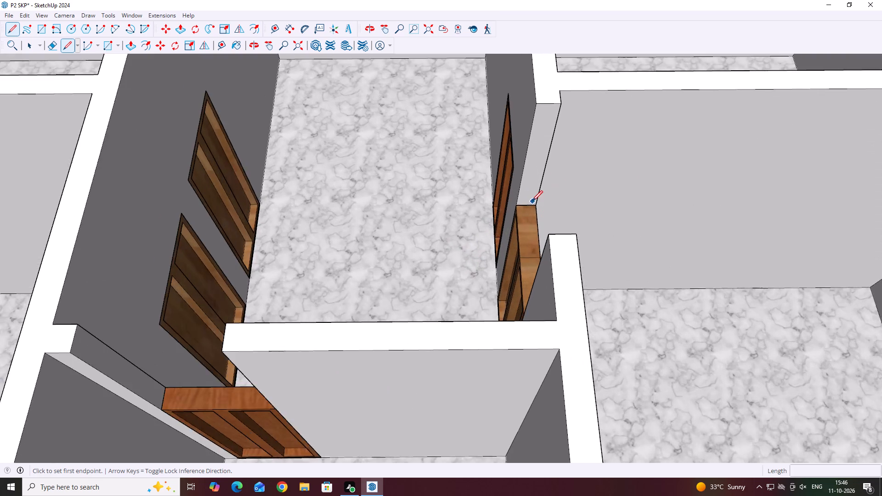
pyautogui.scroll(20, 532, 201)
pyautogui.scroll(1, 532, 201)
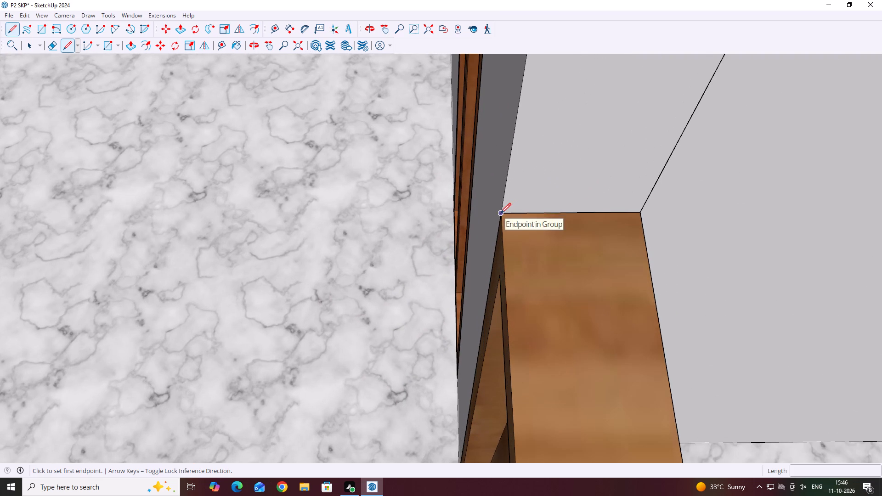
pyautogui.click(500, 214)
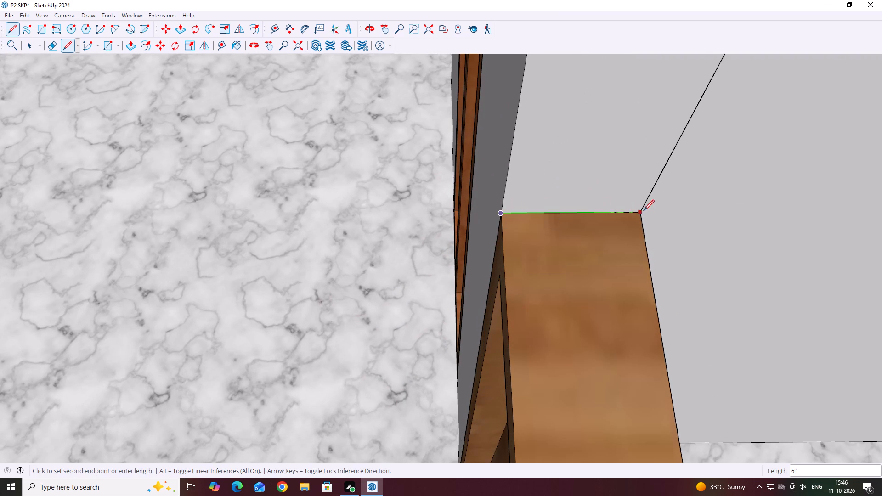
pyautogui.click(643, 210)
pyautogui.press('space')
# Push/Pull the wall's end face 2' 8 15/16" across the gap above the hall's wide door.
pyautogui.scroll(-20, 550, 199)
pyautogui.scroll(-1, 550, 199)
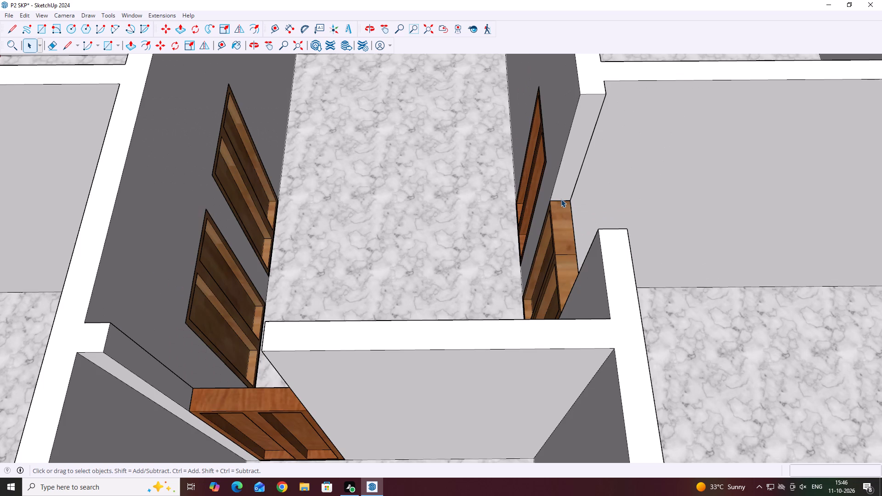
pyautogui.scroll(-6, 562, 197)
pyautogui.click(567, 185)
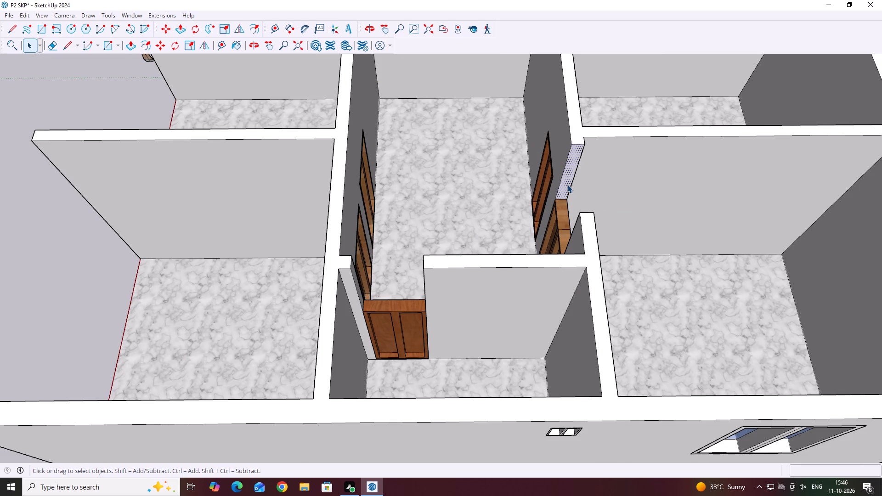
pyautogui.press('p')
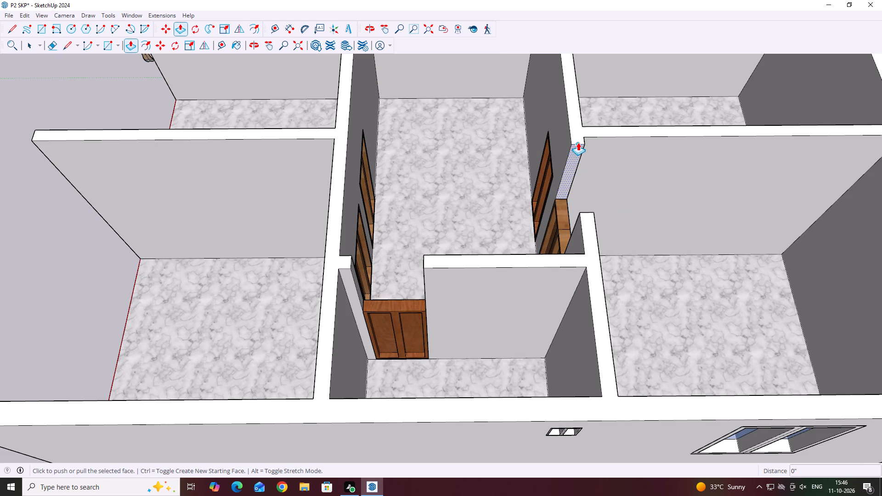
pyautogui.click(578, 142)
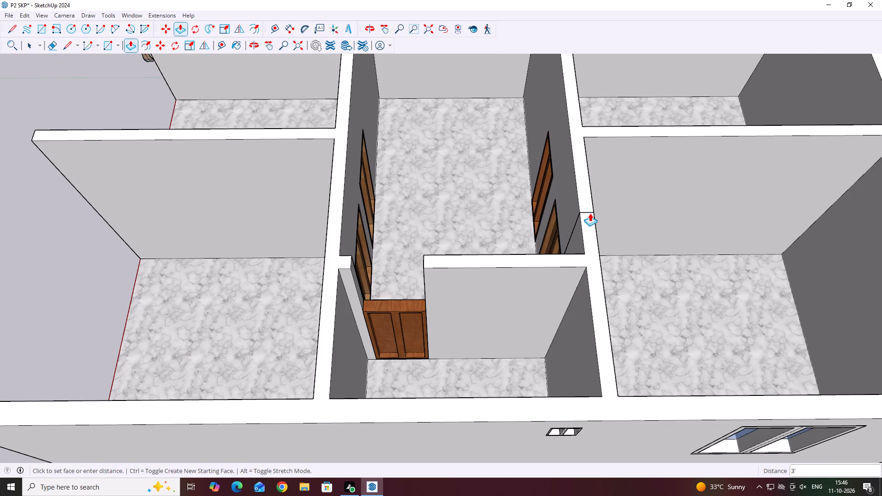
pyautogui.scroll(4, 590, 215)
pyautogui.click(574, 203)
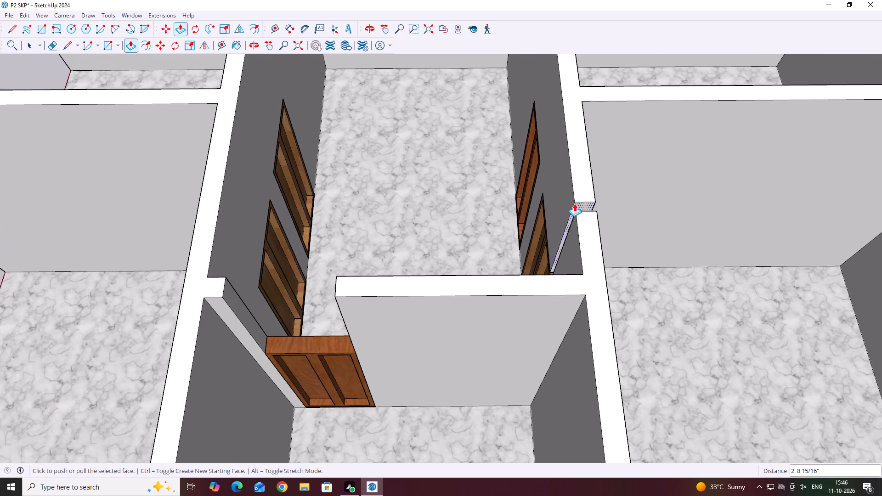
# Push/Pull the extended wall's end face another 3 1/16" to meet the opposite wall section above the door.
pyautogui.scroll(1, 574, 201)
pyautogui.moveTo(576, 203); pyautogui.dragTo(586, 213, button='middle')
pyautogui.scroll(7, 576, 204)
pyautogui.click(572, 193)
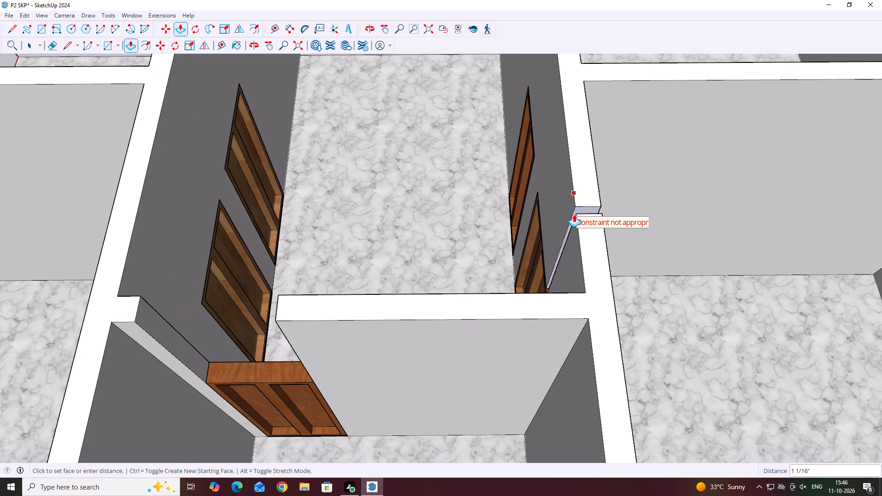
pyautogui.click(579, 225)
pyautogui.moveTo(574, 242); pyautogui.dragTo(623, 282, button='middle')
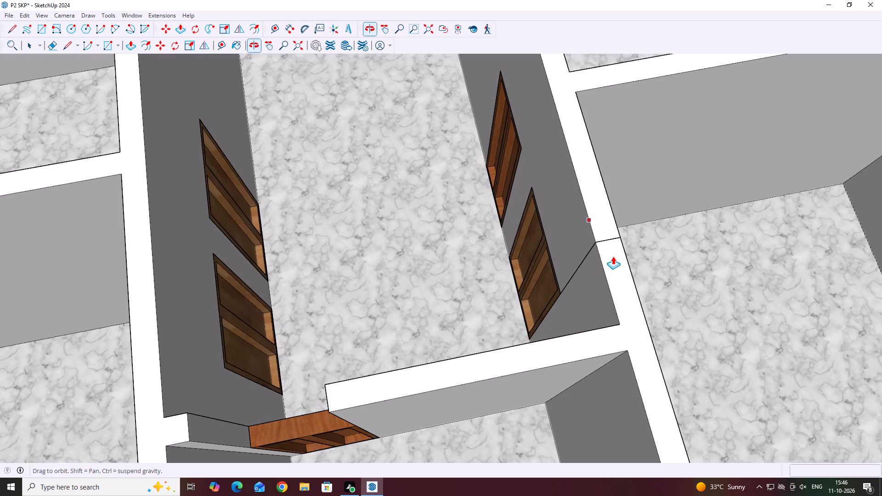
pyautogui.scroll(4, 602, 242)
pyautogui.moveTo(483, 223); pyautogui.dragTo(538, 213, button='middle')
pyautogui.scroll(-10, 500, 192)
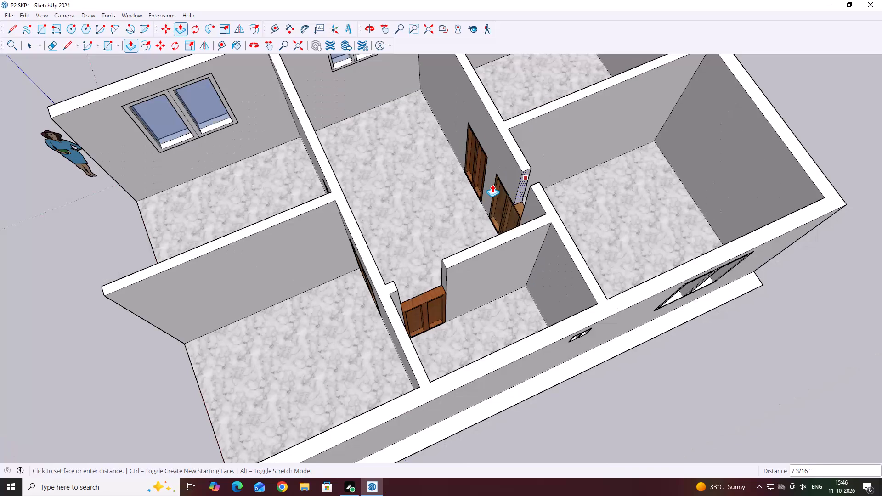
pyautogui.click(529, 200)
pyautogui.click(534, 212)
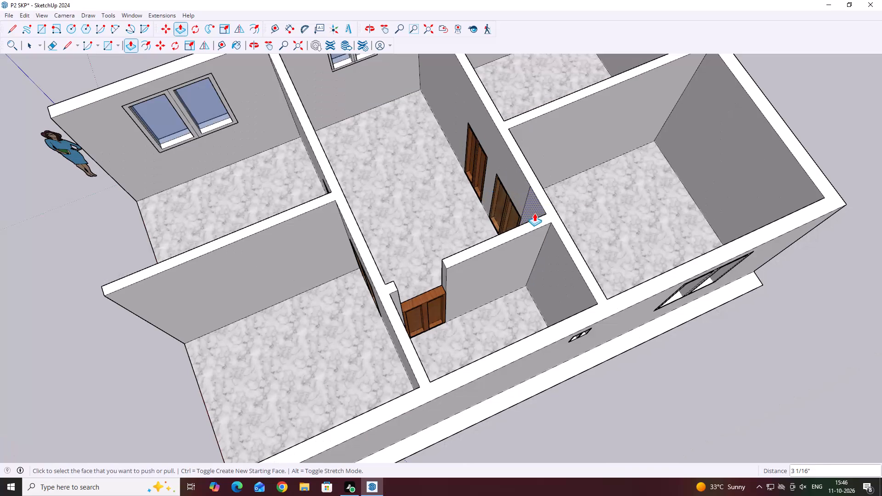
pyautogui.press('space')
pyautogui.click(685, 373)
# Delete the leftover vertical seam line on the hall wall beside the wide door.
pyautogui.moveTo(509, 247); pyautogui.dragTo(575, 276, button='middle')
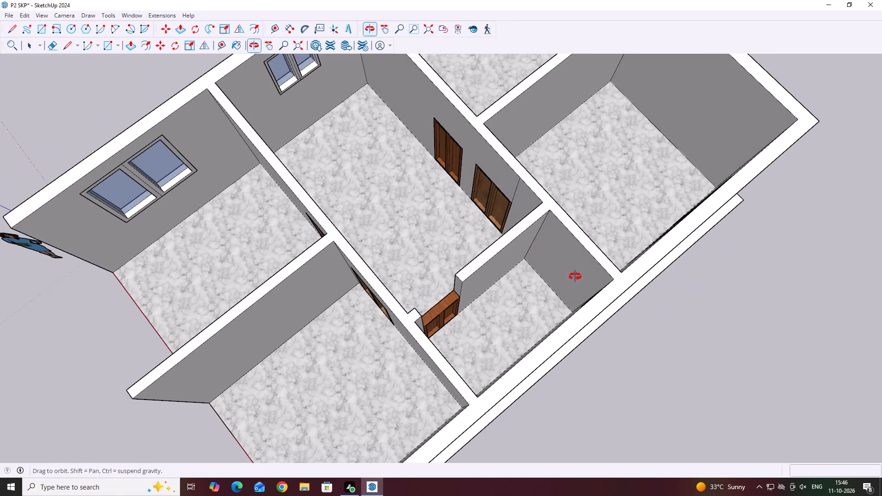
pyautogui.moveTo(575, 276); pyautogui.dragTo(578, 272, button='middle')
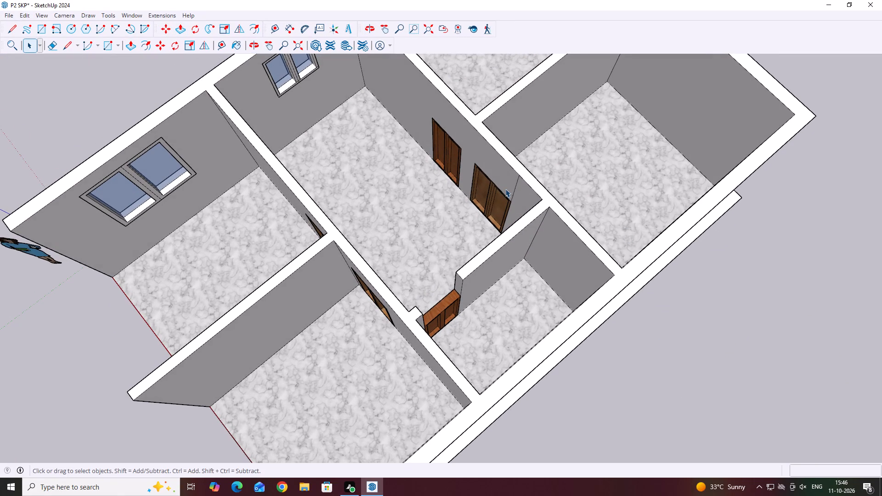
pyautogui.moveTo(547, 186); pyautogui.dragTo(581, 176, button='middle')
pyautogui.scroll(7, 505, 176)
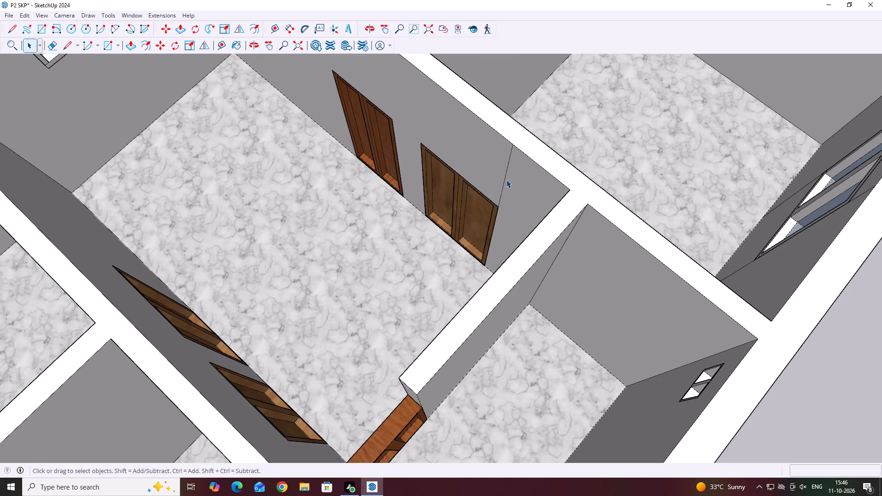
pyautogui.click(506, 180)
pyautogui.press('Delete')
pyautogui.moveTo(629, 199); pyautogui.dragTo(465, 195, button='middle')
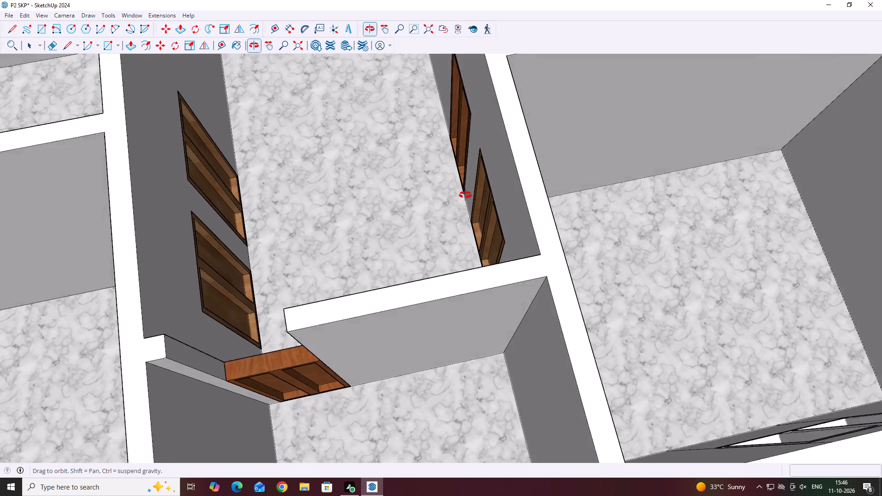
# Delete the vertical seam line on the room wall above the wooden double-panel door.
pyautogui.moveTo(465, 195); pyautogui.dragTo(395, 154, button='middle')
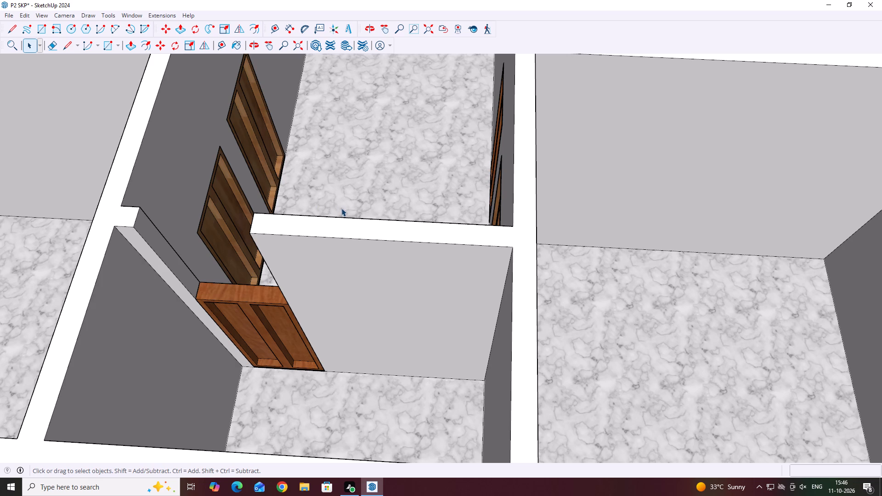
pyautogui.moveTo(501, 217); pyautogui.dragTo(339, 115, button='middle')
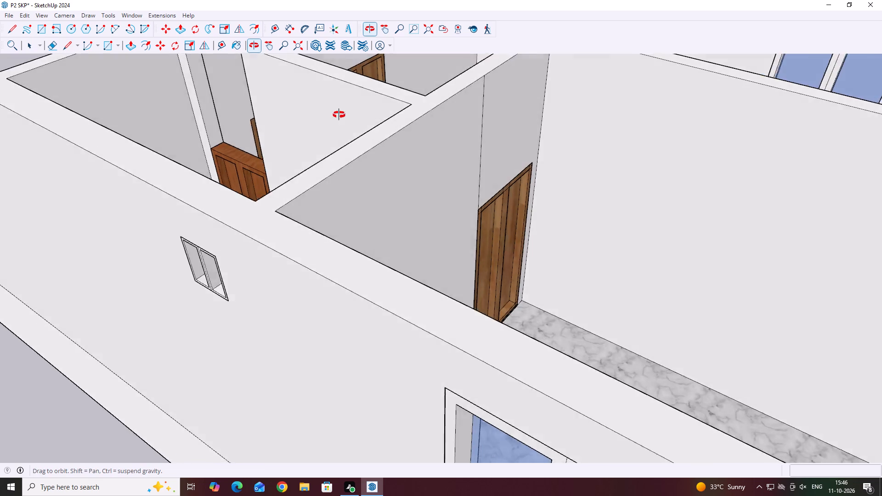
pyautogui.moveTo(339, 115); pyautogui.dragTo(242, 122, button='middle')
pyautogui.moveTo(445, 163); pyautogui.dragTo(366, 164, button='middle')
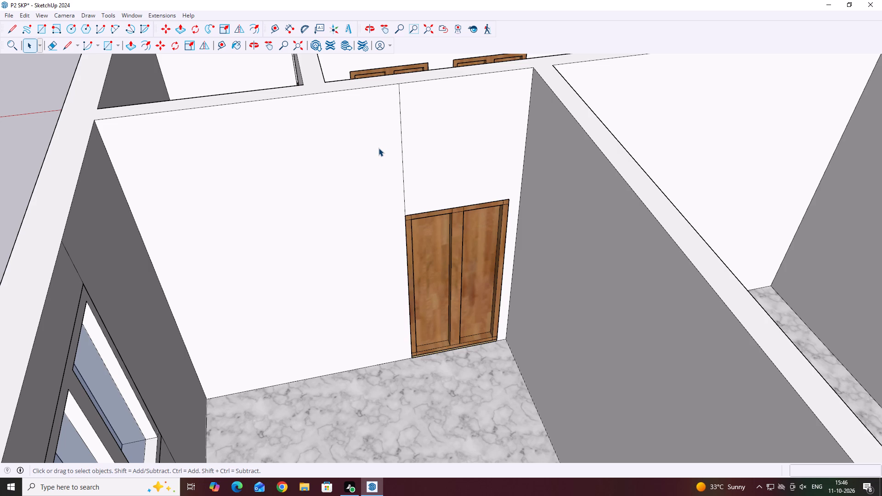
pyautogui.click(400, 140)
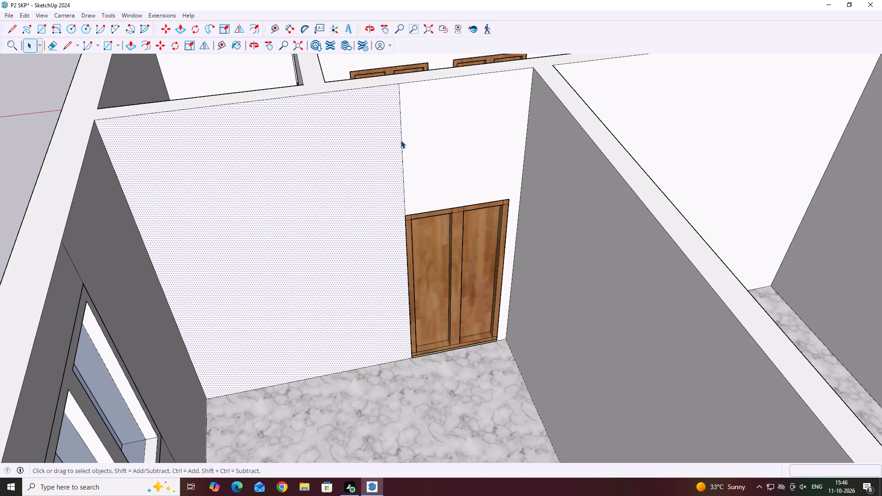
pyautogui.click(401, 140)
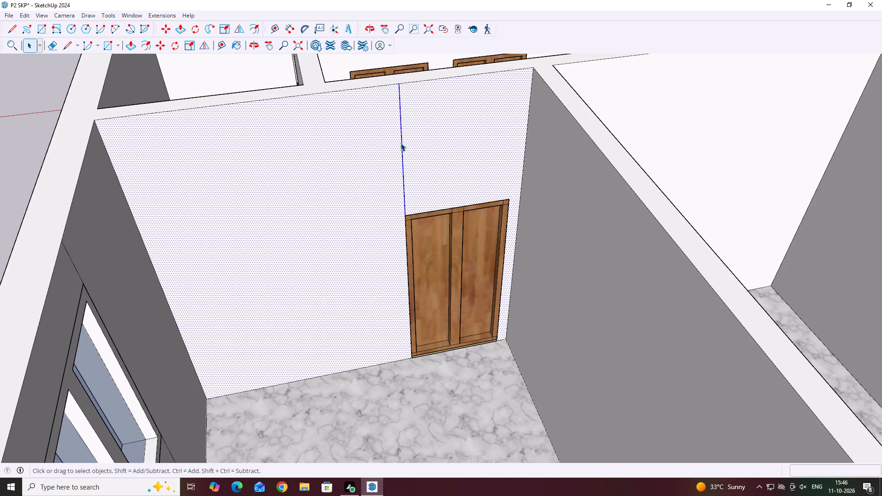
pyautogui.press('Escape')
pyautogui.press('Escape')
pyautogui.click(403, 162)
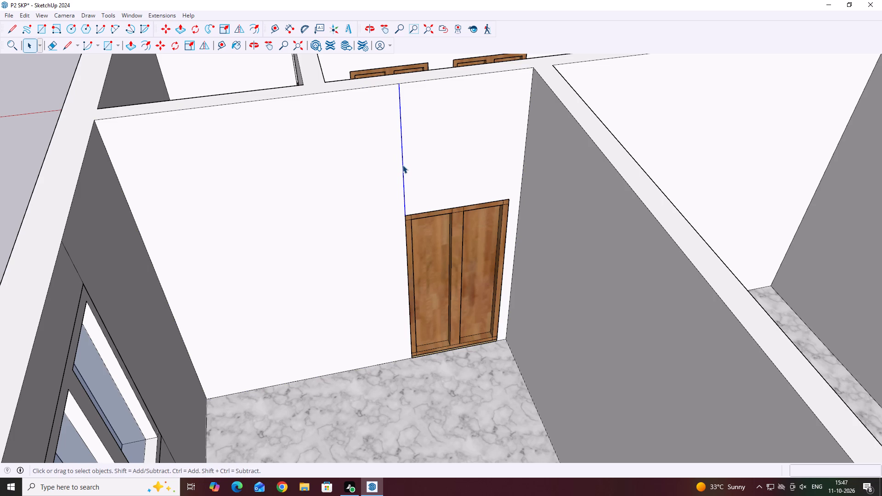
pyautogui.press('Delete')
# Open the door group for editing and delete both joint lines at its upper corner nearest the adjoining side wall.
pyautogui.scroll(-3, 549, 245)
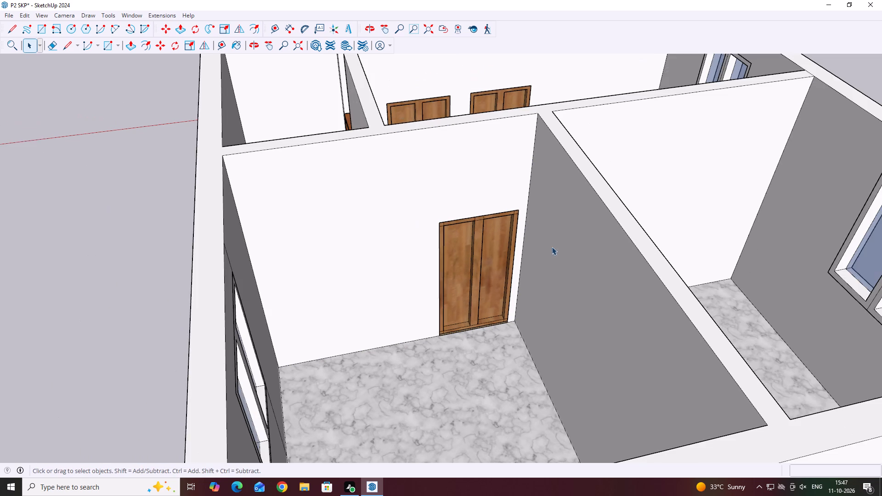
pyautogui.scroll(7, 511, 230)
pyautogui.doubleClick(513, 226)
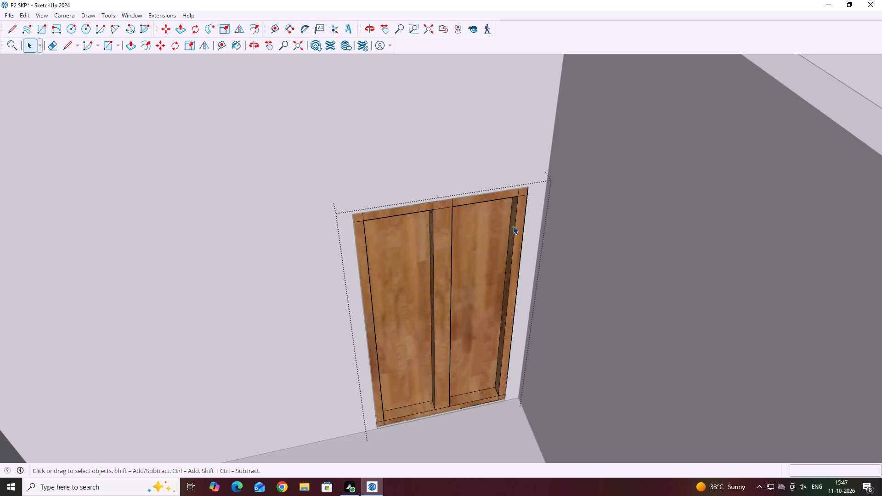
pyautogui.scroll(8, 514, 211)
pyautogui.click(529, 182)
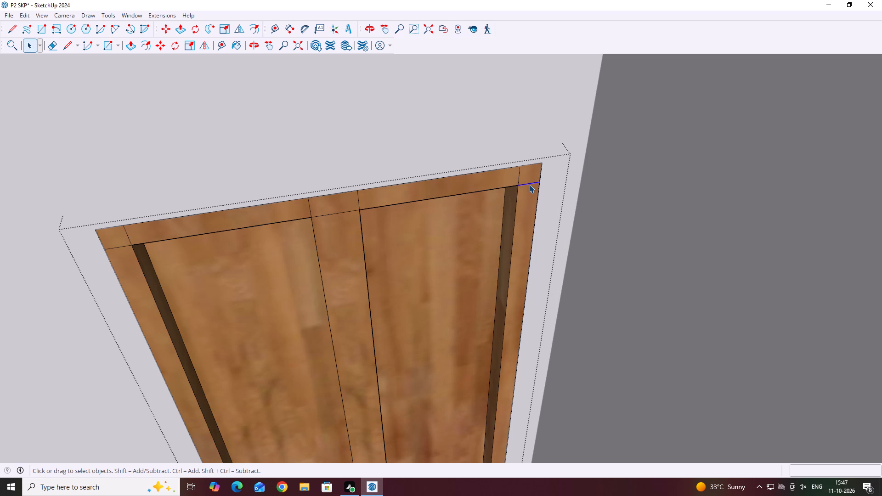
pyautogui.press('Delete')
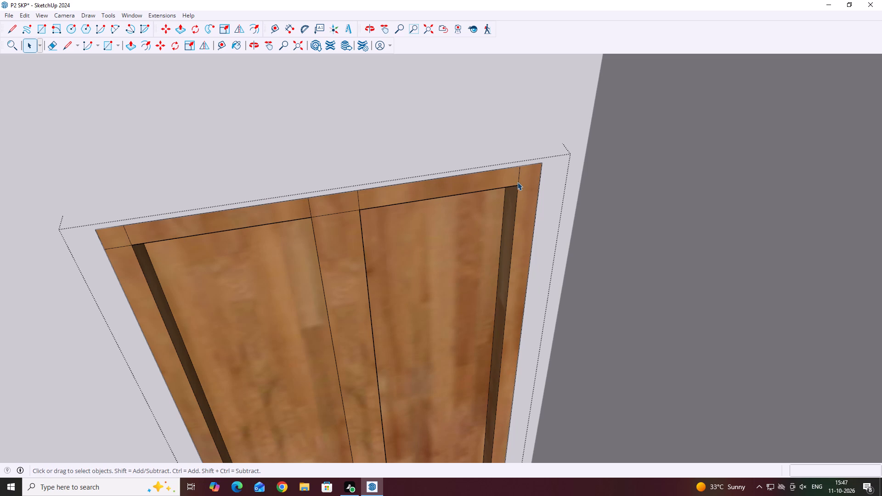
pyautogui.click(520, 178)
pyautogui.press('Delete')
# Delete the three joint lines where the door's centre stile meets the top rail.
pyautogui.scroll(2, 338, 214)
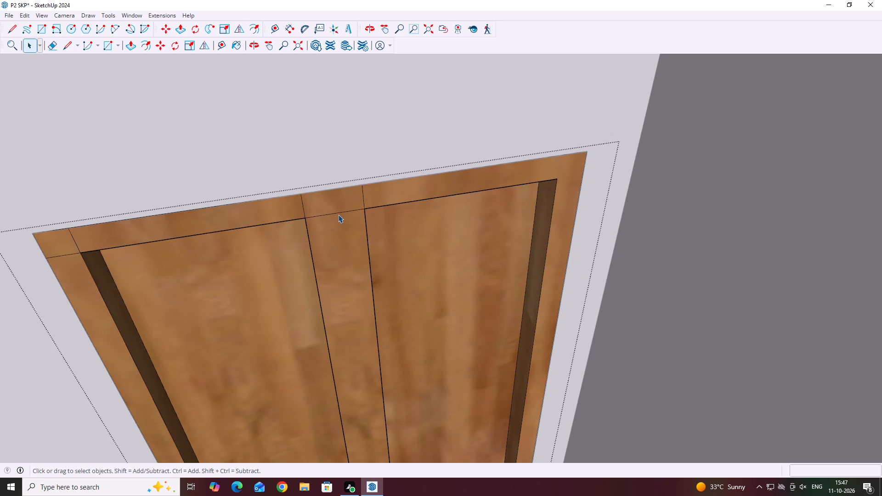
pyautogui.click(338, 214)
pyautogui.press('Delete')
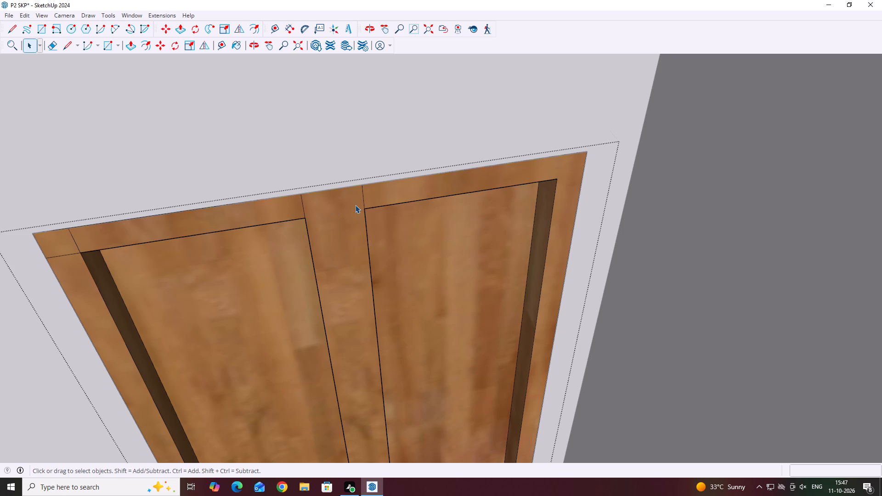
pyautogui.click(363, 199)
pyautogui.press('Delete')
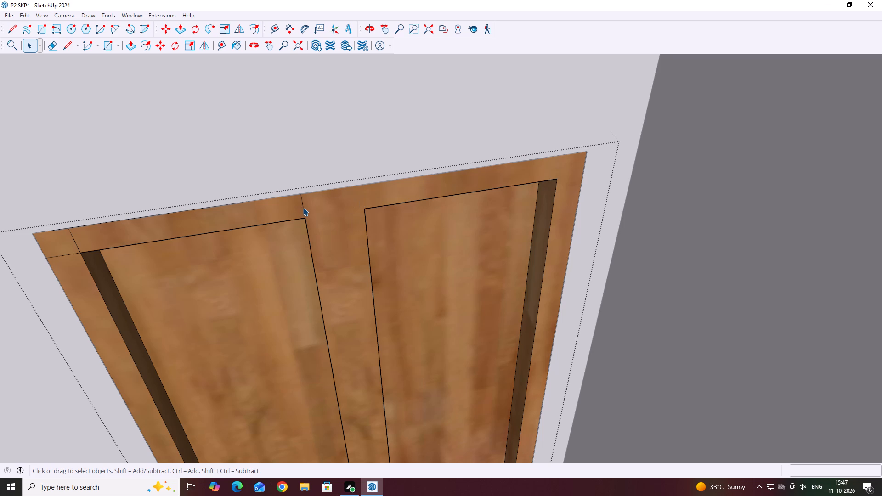
pyautogui.click(303, 208)
pyautogui.press('Delete')
# Delete both joint lines at the door's other upper corner, farthest from the side wall.
pyautogui.scroll(-3, 594, 212)
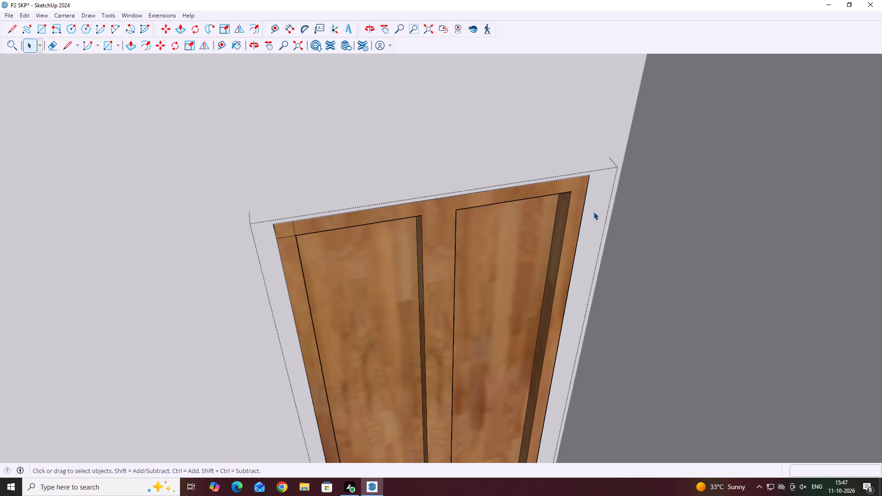
pyautogui.scroll(-6, 594, 212)
pyautogui.scroll(7, 379, 235)
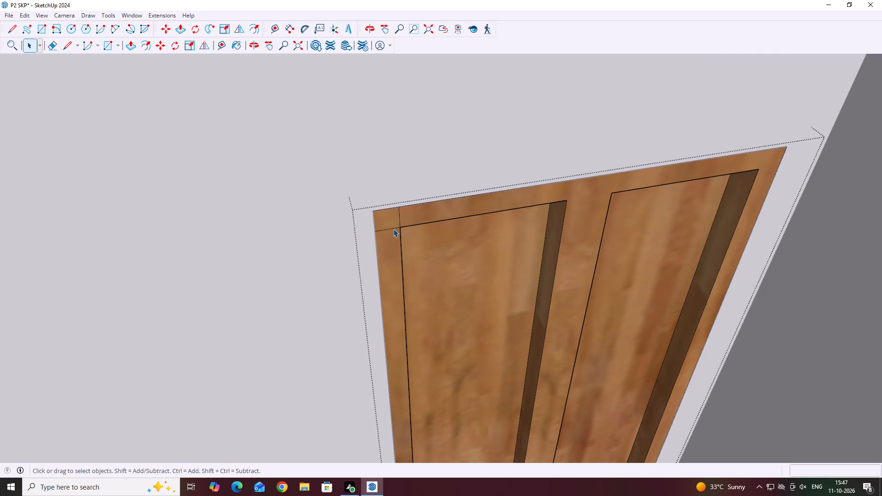
pyautogui.click(393, 229)
pyautogui.press('Delete')
pyautogui.click(400, 219)
pyautogui.scroll(-3, 441, 206)
pyautogui.press('Delete')
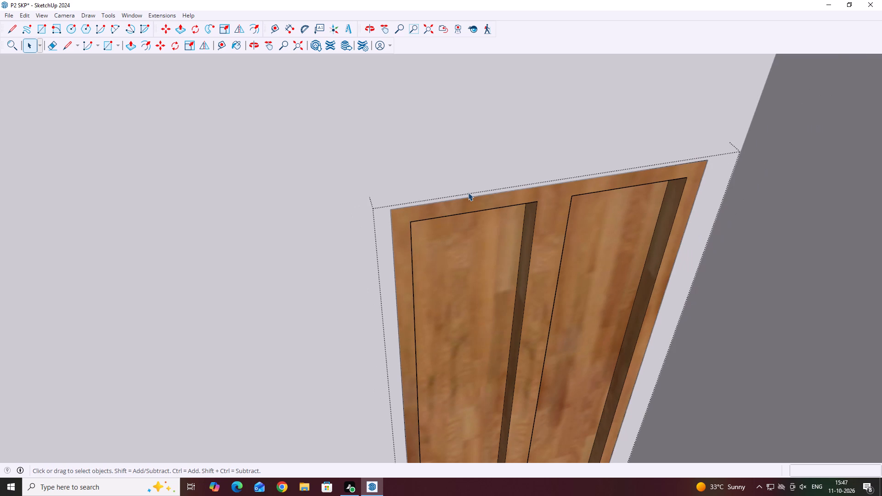
# Delete both joint lines at the door's lower corner nearest the side wall.
pyautogui.scroll(-6, 603, 232)
pyautogui.moveTo(594, 229); pyautogui.dragTo(571, 195, button='middle')
pyautogui.scroll(3, 606, 409)
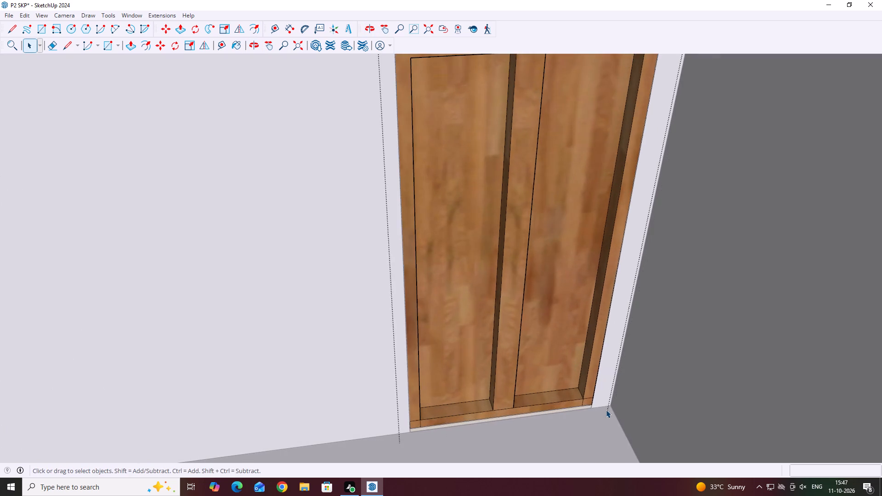
pyautogui.scroll(9, 606, 410)
pyautogui.click(577, 397)
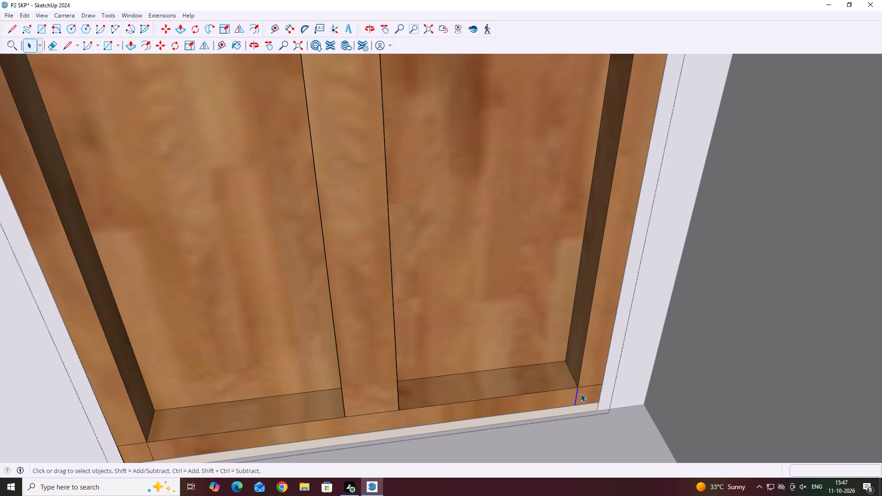
pyautogui.press('Delete')
pyautogui.click(589, 384)
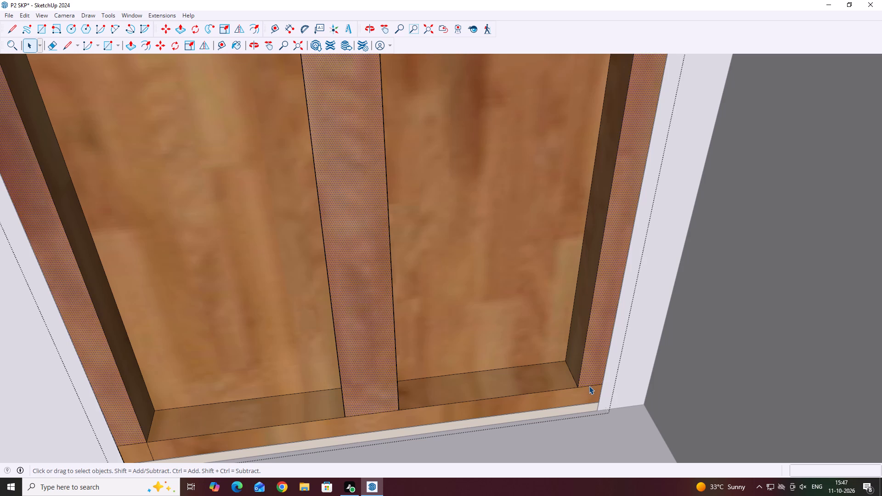
pyautogui.click(589, 386)
pyautogui.press('Delete')
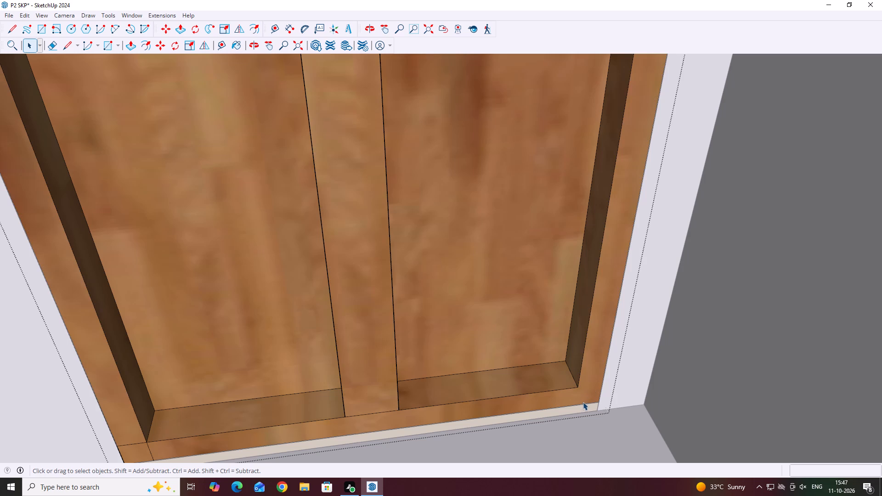
# Delete the joint line between the door's centre stile and bottom rail.
pyautogui.scroll(-4, 579, 395)
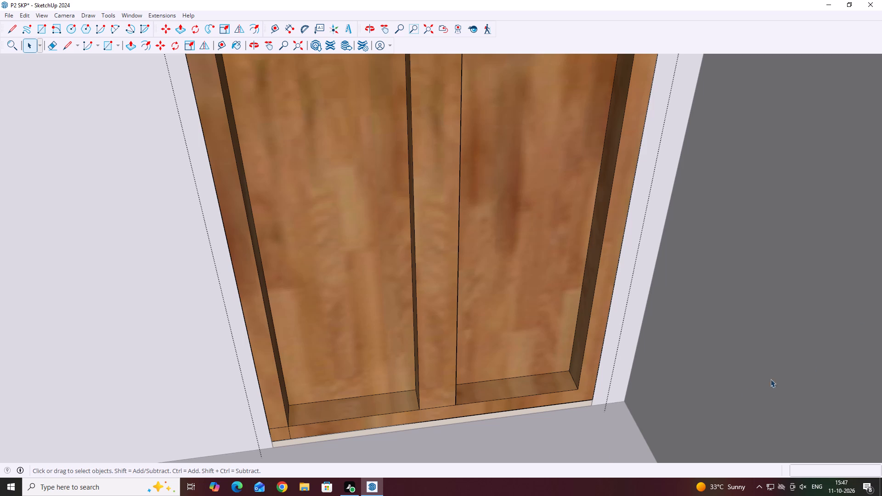
pyautogui.scroll(-12, 481, 327)
pyautogui.moveTo(593, 333); pyautogui.dragTo(532, 336, button='middle')
pyautogui.scroll(3, 476, 369)
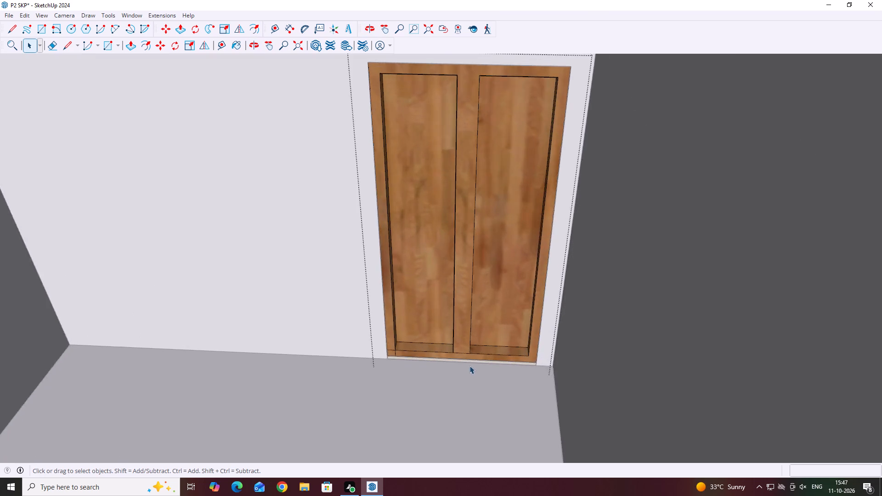
pyautogui.scroll(10, 469, 366)
pyautogui.click(457, 349)
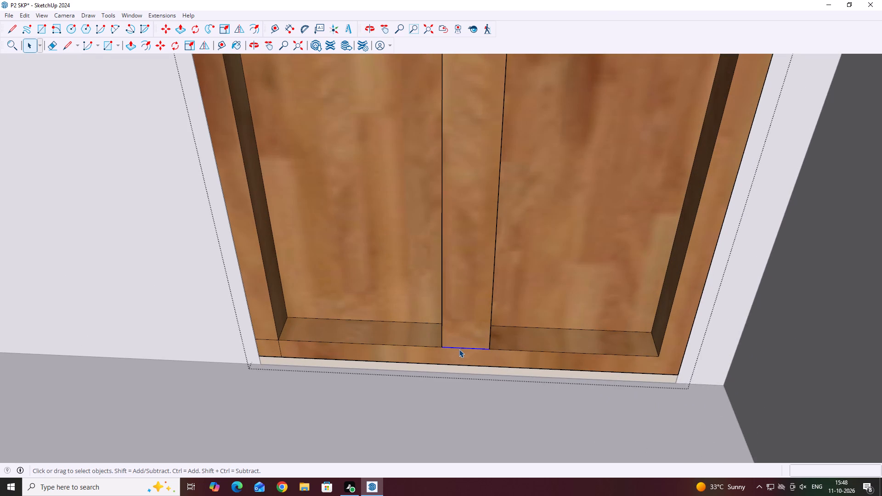
pyautogui.press('Delete')
# Delete both joint lines at the door's remaining lower corner and exit the door group.
pyautogui.scroll(3, 283, 349)
pyautogui.click(278, 347)
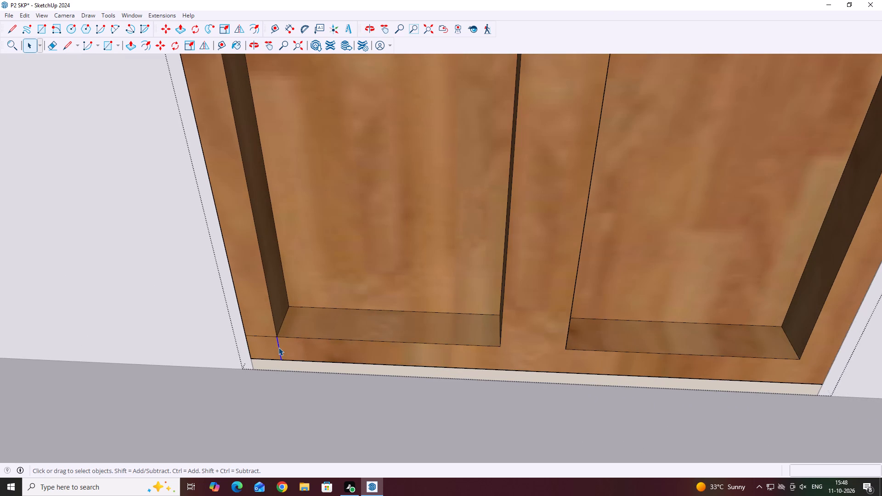
pyautogui.press('Delete')
pyautogui.click(258, 338)
pyautogui.press('Delete')
pyautogui.scroll(-4, 413, 370)
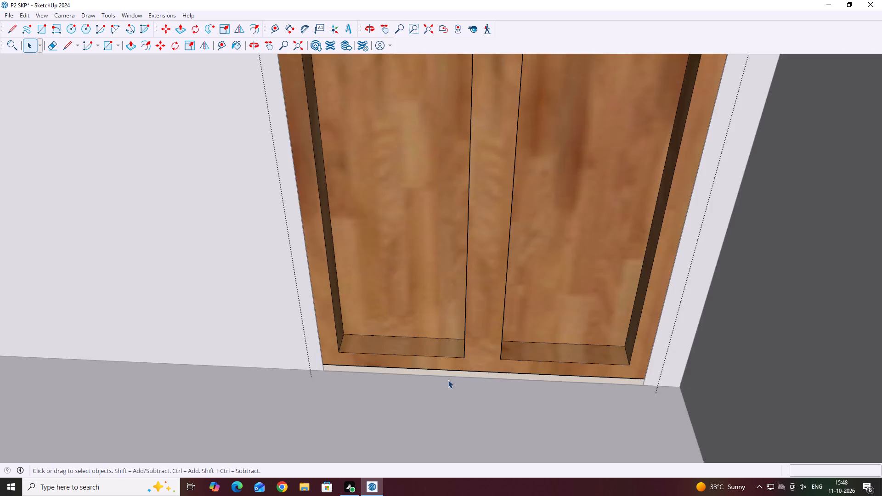
pyautogui.scroll(-14, 448, 380)
pyautogui.scroll(-4, 519, 320)
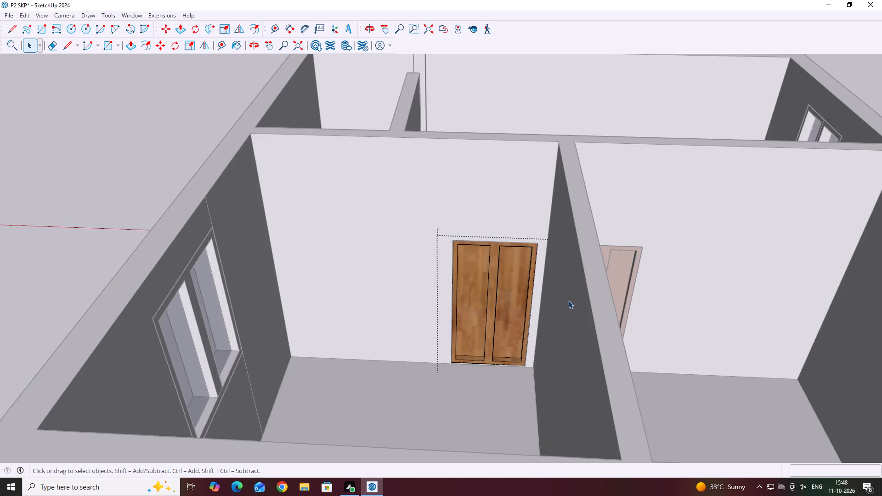
pyautogui.moveTo(561, 300); pyautogui.dragTo(436, 299, button='middle')
pyautogui.scroll(-12, 560, 320)
pyautogui.click(697, 345)
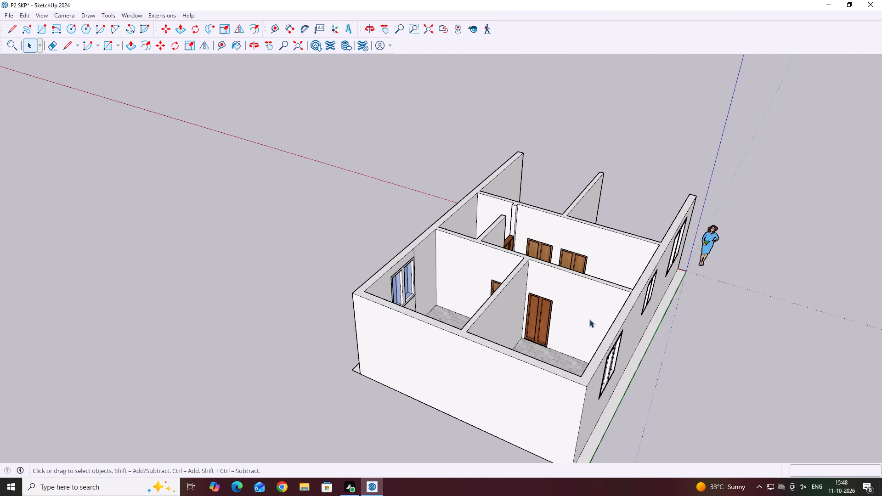
# Inspect the doors, interior walls and rooms from all sides for wall gaps still open above the doors.
pyautogui.scroll(5, 535, 318)
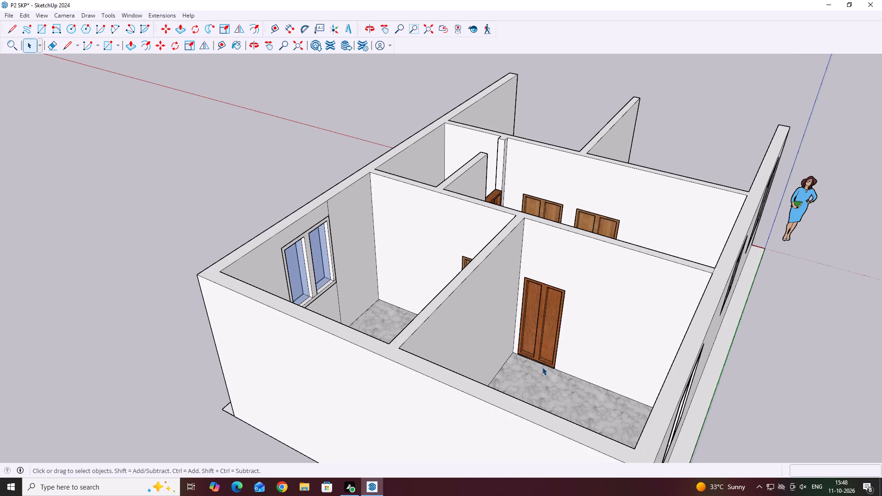
pyautogui.moveTo(599, 287); pyautogui.dragTo(420, 372, button='middle')
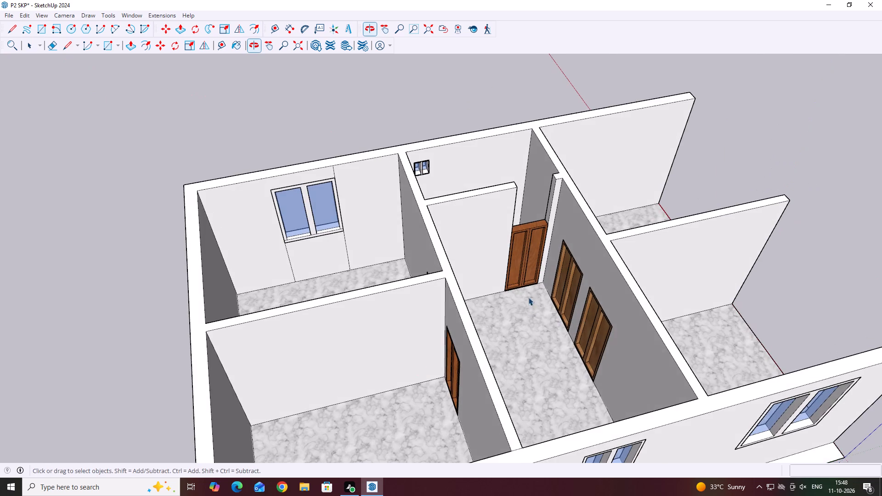
pyautogui.scroll(4, 550, 252)
pyautogui.moveTo(539, 234); pyautogui.dragTo(515, 227, button='middle')
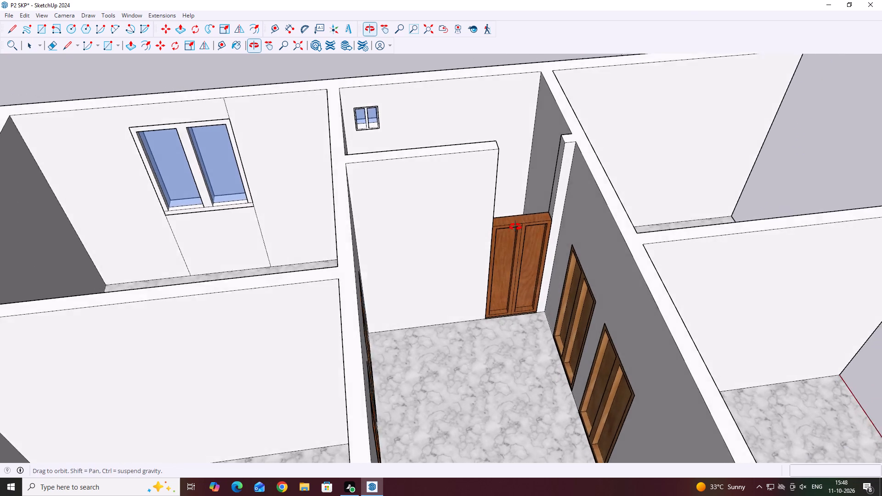
pyautogui.moveTo(515, 227); pyautogui.dragTo(562, 258, button='middle')
pyautogui.moveTo(543, 299); pyautogui.dragTo(599, 311, button='middle')
pyautogui.moveTo(661, 319); pyautogui.dragTo(661, 311, button='middle')
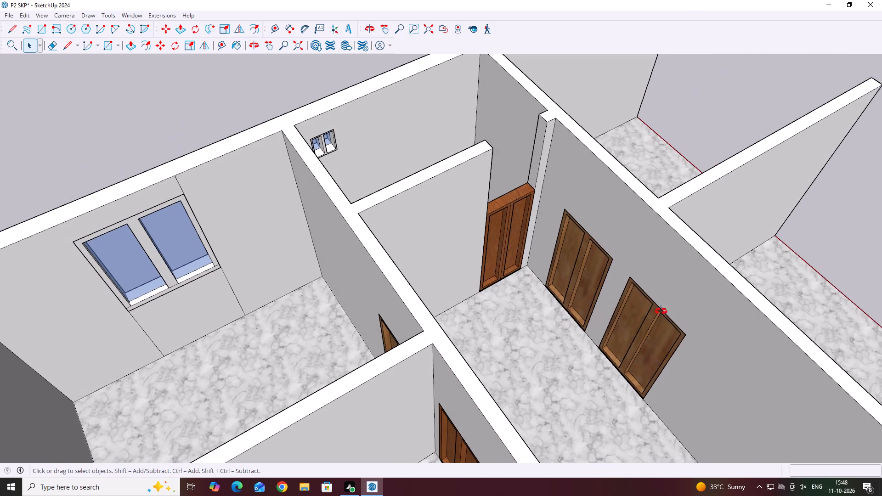
pyautogui.moveTo(661, 311); pyautogui.dragTo(535, 278, button='middle')
pyautogui.moveTo(668, 366); pyautogui.dragTo(394, 263, button='middle')
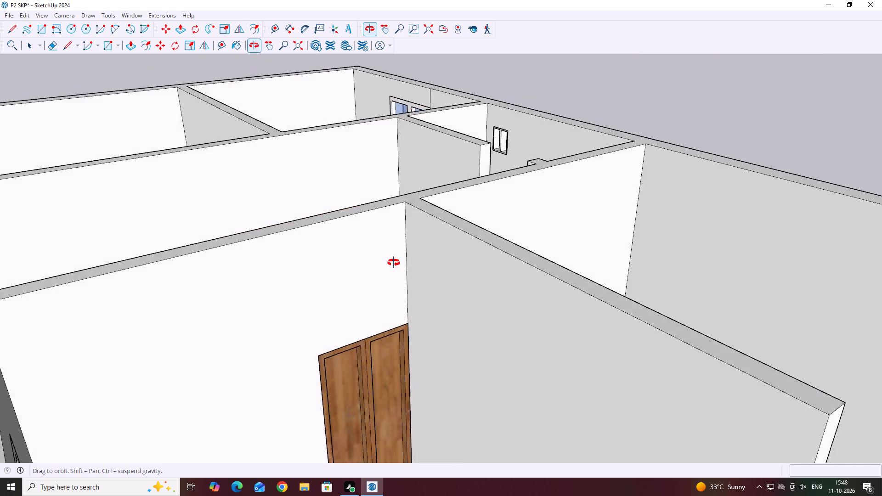
pyautogui.moveTo(394, 263); pyautogui.dragTo(241, 324, button='middle')
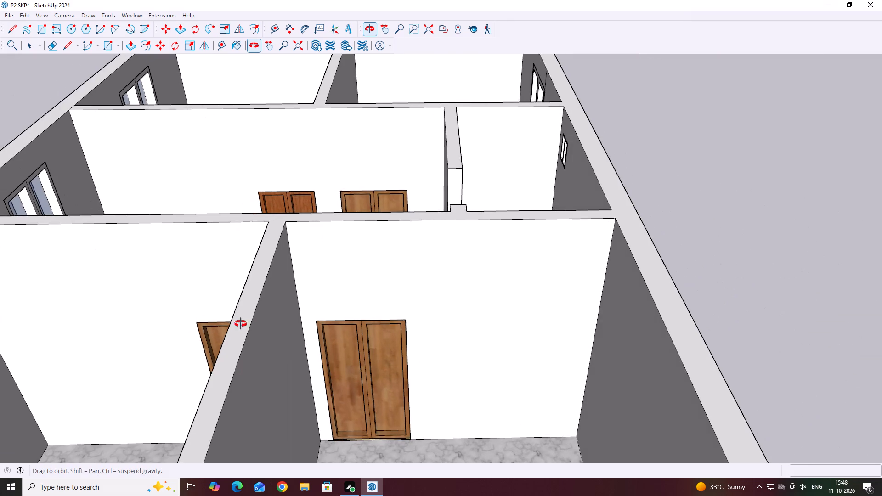
pyautogui.moveTo(241, 324); pyautogui.dragTo(565, 353, button='middle')
pyautogui.scroll(-5, 400, 319)
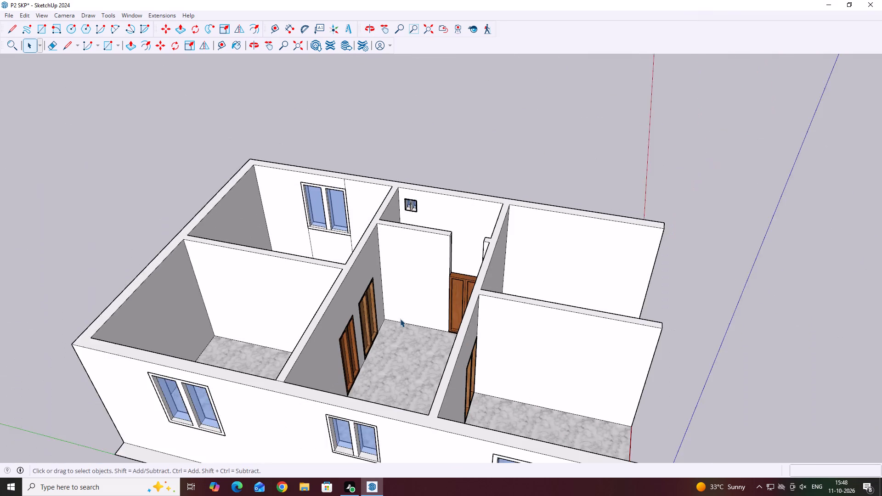
pyautogui.scroll(-2, 400, 319)
pyautogui.moveTo(614, 312); pyautogui.dragTo(493, 352, button='middle')
pyautogui.moveTo(530, 289); pyautogui.dragTo(483, 298, button='middle')
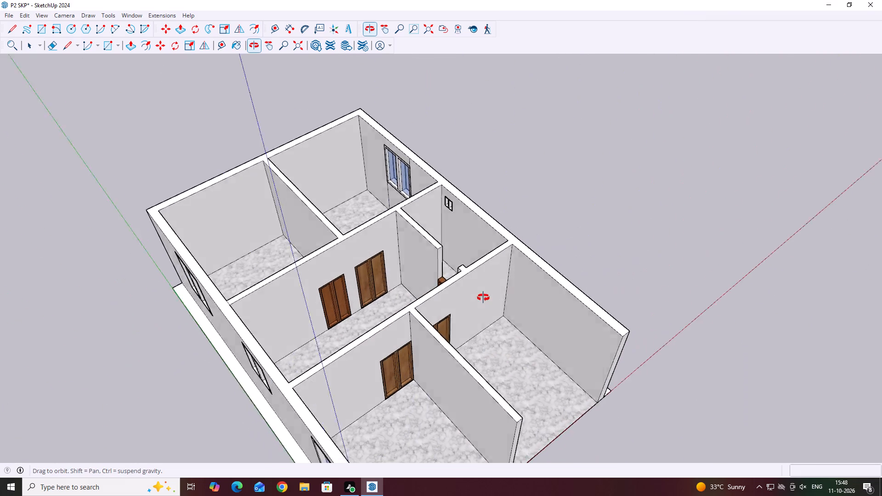
pyautogui.moveTo(483, 298); pyautogui.dragTo(422, 313, button='middle')
pyautogui.moveTo(536, 289); pyautogui.dragTo(475, 294, button='middle')
pyautogui.moveTo(448, 319); pyautogui.dragTo(408, 299, button='middle')
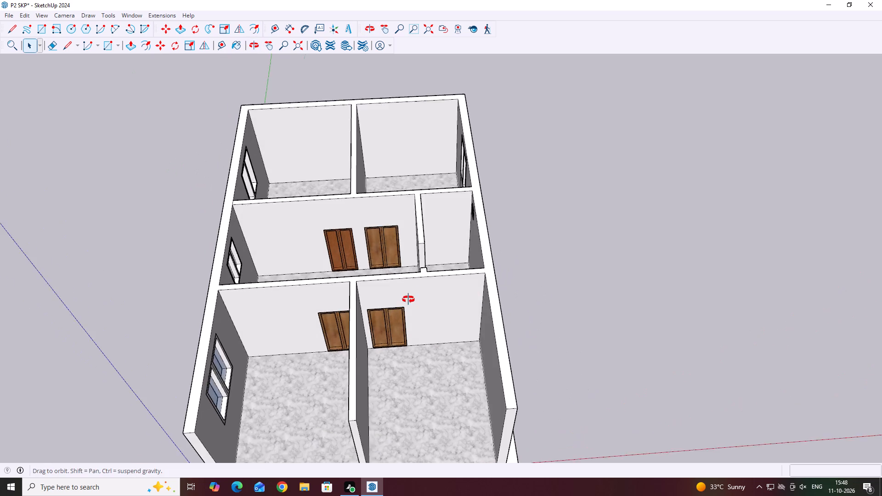
pyautogui.moveTo(408, 299); pyautogui.dragTo(277, 262, button='middle')
pyautogui.moveTo(542, 282); pyautogui.dragTo(606, 298, button='middle')
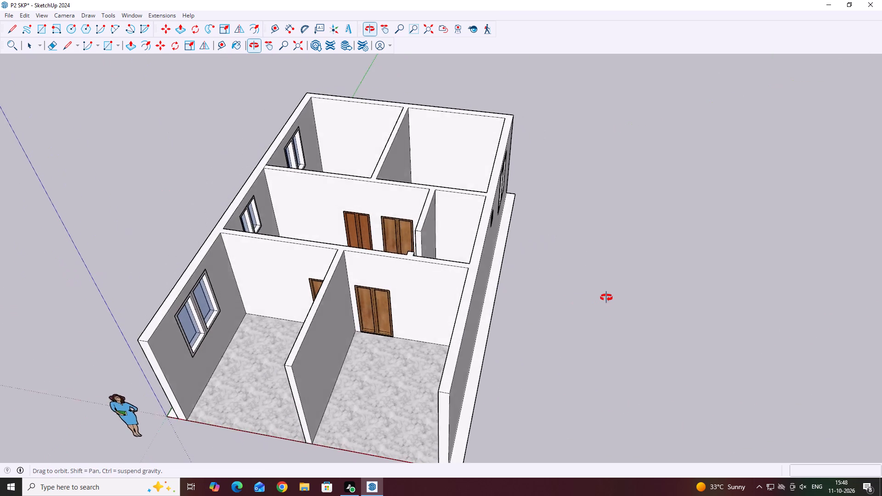
pyautogui.moveTo(606, 298); pyautogui.dragTo(617, 293, button='middle')
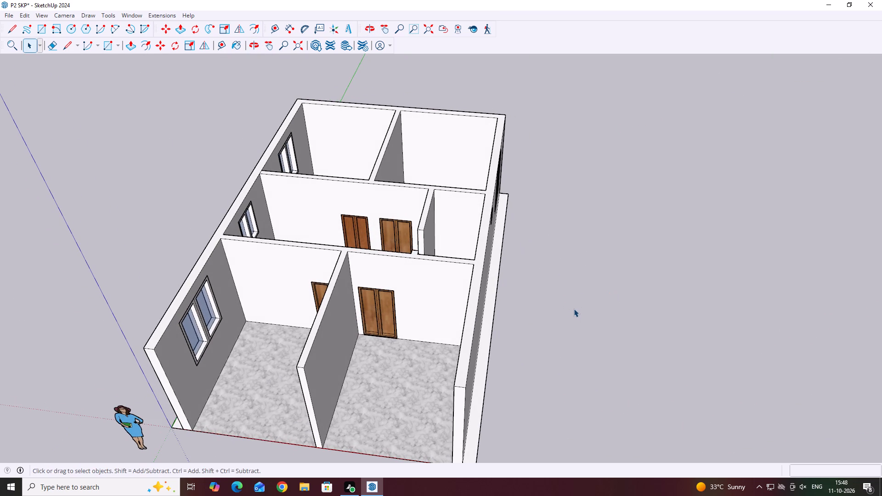
# Draw a line across the partition's end face at the top corner of the smallest room's door.
pyautogui.moveTo(441, 244); pyautogui.dragTo(463, 312, button='middle')
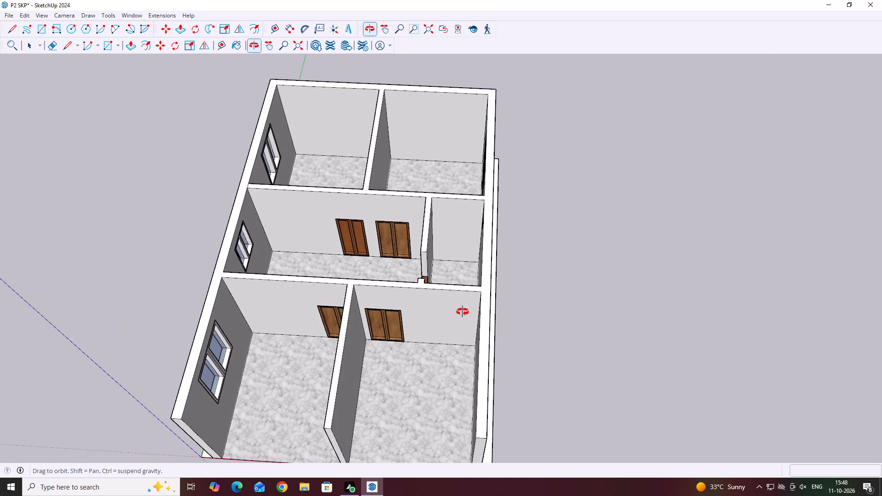
pyautogui.moveTo(463, 312); pyautogui.dragTo(463, 312, button='middle')
pyautogui.moveTo(373, 287); pyautogui.dragTo(546, 297, button='middle')
pyautogui.moveTo(395, 294); pyautogui.dragTo(494, 290, button='middle')
pyautogui.scroll(3, 469, 272)
pyautogui.moveTo(509, 264); pyautogui.dragTo(455, 265, button='middle')
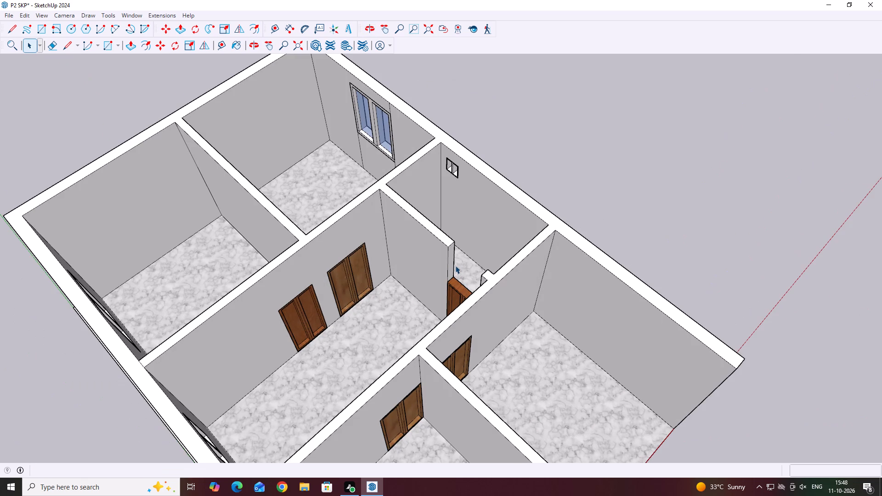
pyautogui.press('l')
pyautogui.scroll(15, 455, 265)
pyautogui.click(438, 290)
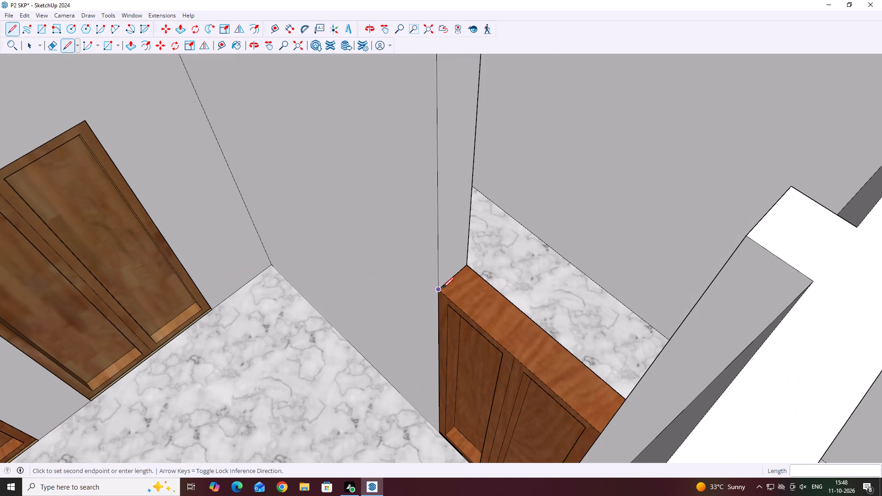
pyautogui.click(469, 262)
pyautogui.press('space')
# Push/Pull the partition's end face above the smallest room's door by 2' 6" to meet the opposite wall stub.
pyautogui.click(441, 237)
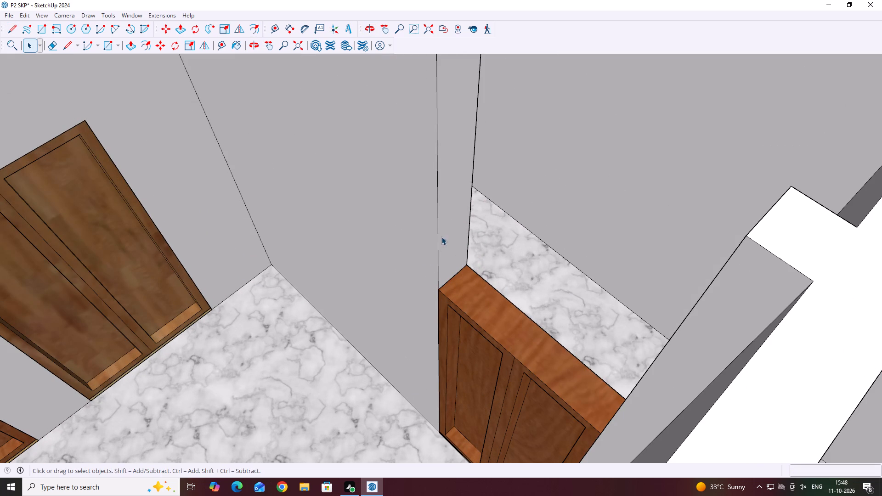
pyautogui.scroll(-13, 470, 237)
pyautogui.press('p')
pyautogui.scroll(4, 477, 248)
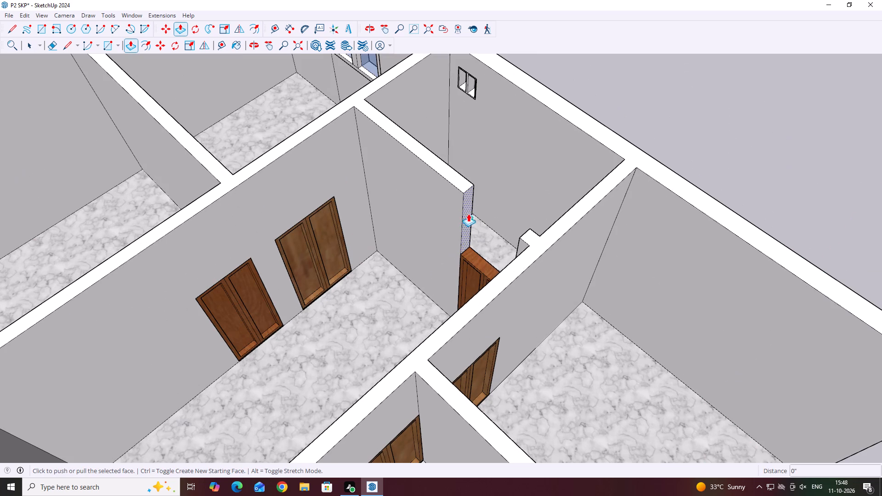
pyautogui.click(469, 193)
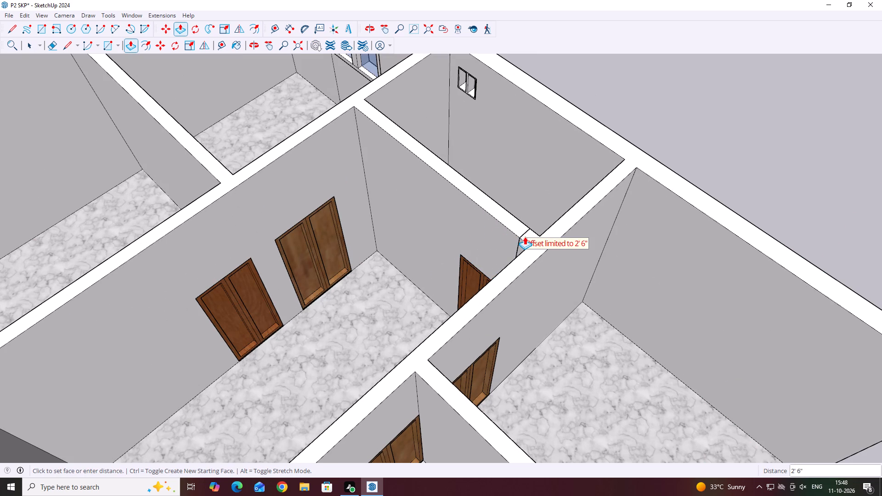
pyautogui.click(525, 237)
# Delete the vertical seam above the door on the partition face towards the central room.
pyautogui.moveTo(457, 266); pyautogui.dragTo(550, 257, button='middle')
pyautogui.press('space')
pyautogui.scroll(3, 531, 227)
pyautogui.moveTo(547, 229); pyautogui.dragTo(579, 228, button='middle')
pyautogui.scroll(7, 511, 231)
pyautogui.click(561, 279)
pyautogui.press('Delete')
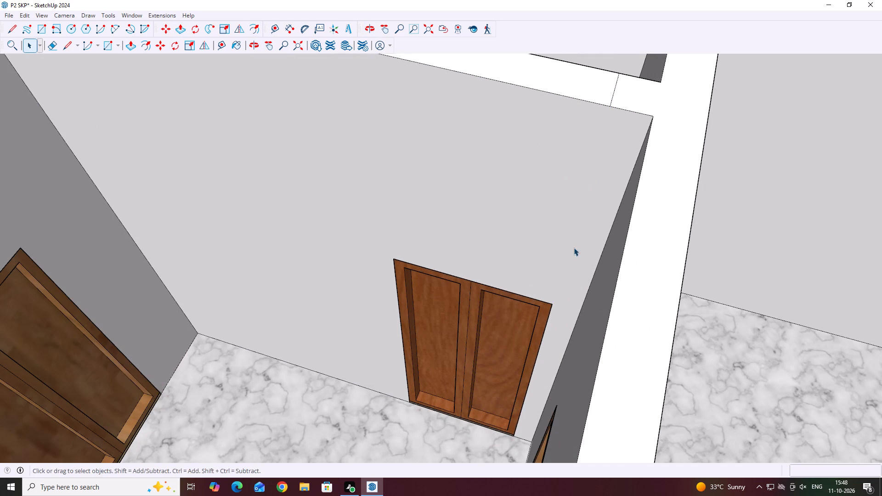
# Delete the seam across the partition's top face where the new wall piece meets the stub.
pyautogui.scroll(-5, 573, 248)
pyautogui.middleClick(573, 248)
pyautogui.moveTo(584, 188); pyautogui.dragTo(526, 321, button='middle')
pyautogui.scroll(3, 556, 376)
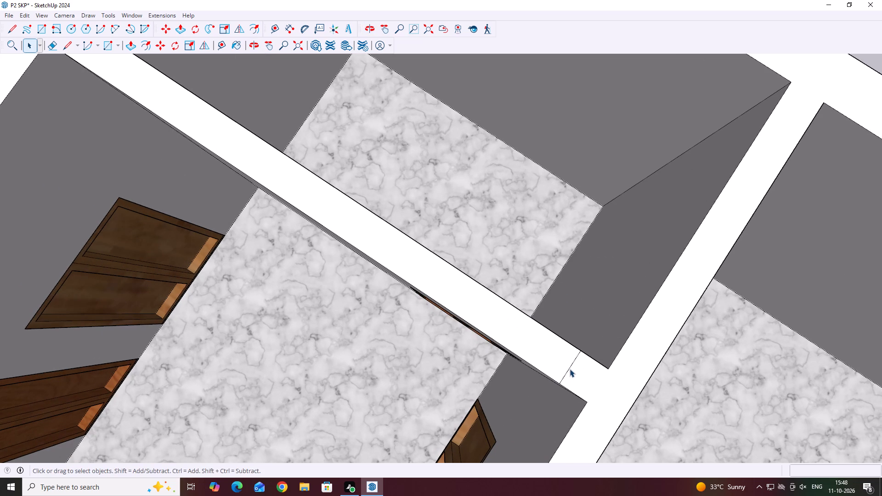
pyautogui.click(570, 369)
pyautogui.scroll(-6, 567, 370)
pyautogui.press('Delete')
# Delete the vertical seam above the door on the partition face inside the smallest room.
pyautogui.moveTo(597, 314); pyautogui.dragTo(477, 381, button='middle')
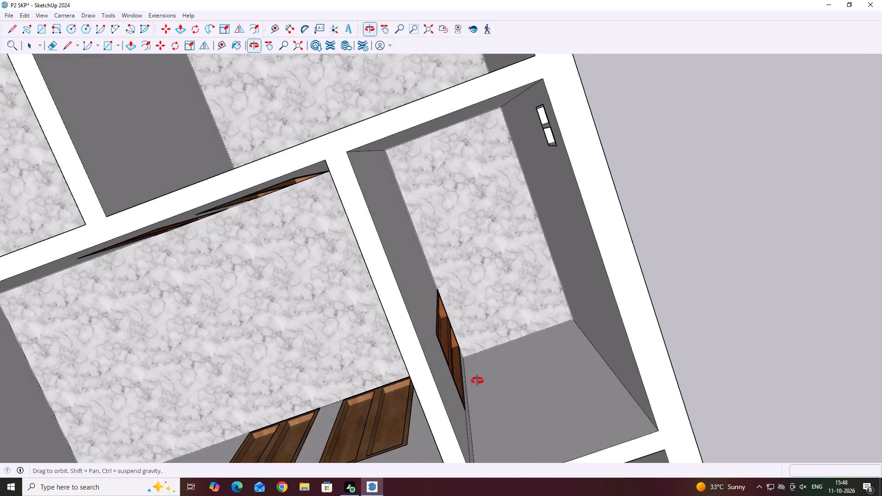
pyautogui.moveTo(477, 381); pyautogui.dragTo(474, 383, button='middle')
pyautogui.moveTo(473, 425); pyautogui.dragTo(410, 294, button='middle')
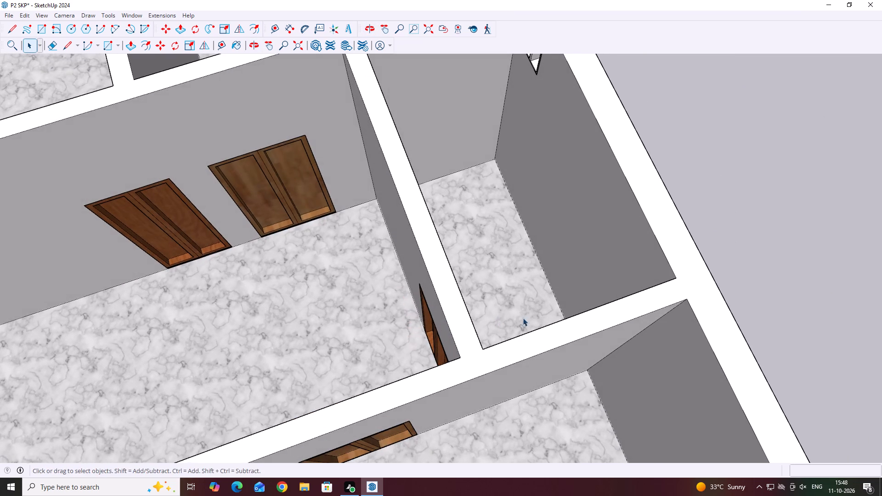
pyautogui.moveTo(523, 318); pyautogui.dragTo(413, 317, button='middle')
pyautogui.moveTo(486, 324); pyautogui.dragTo(344, 334, button='middle')
pyautogui.moveTo(362, 305); pyautogui.dragTo(267, 284, button='middle')
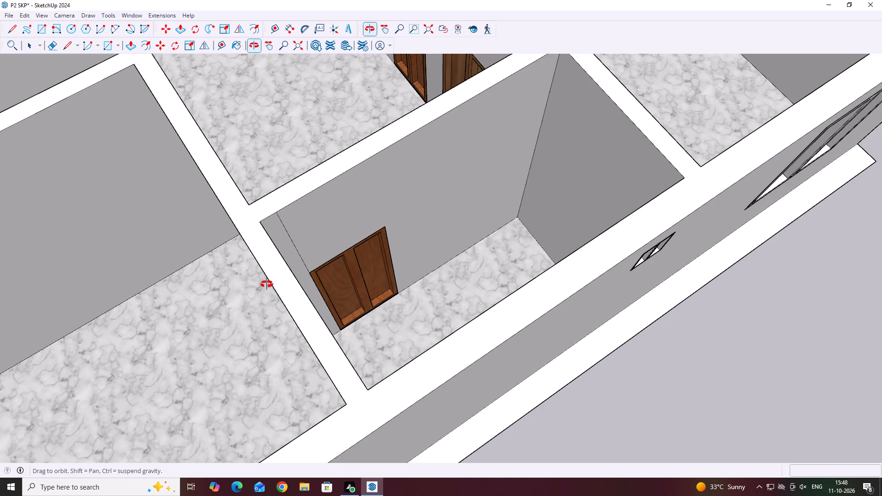
pyautogui.moveTo(267, 284); pyautogui.dragTo(266, 284, button='middle')
pyautogui.scroll(8, 294, 255)
pyautogui.click(316, 271)
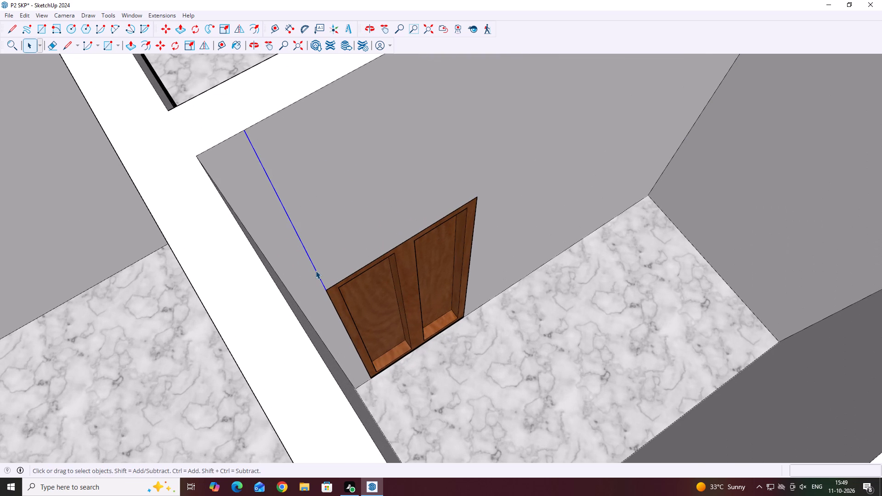
pyautogui.press('Delete')
# Check the closed partition and neighbouring walls from the adjoining rooms and from outside.
pyautogui.scroll(-5, 402, 295)
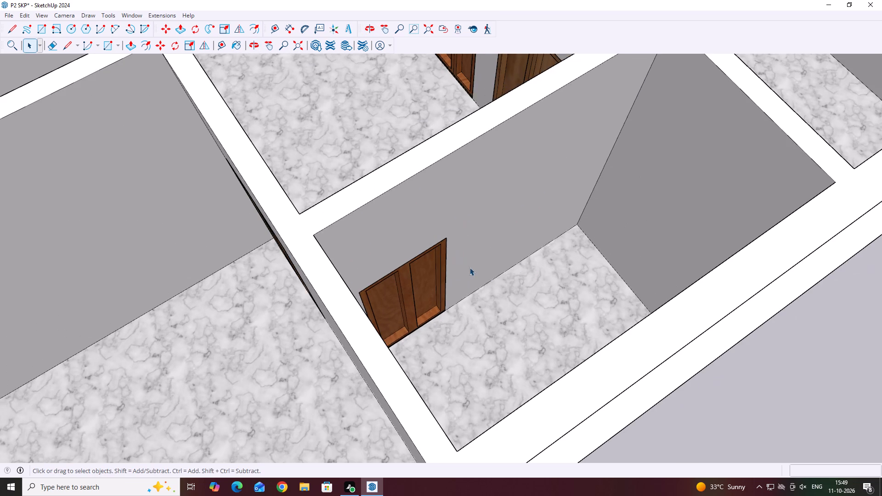
pyautogui.moveTo(311, 293); pyautogui.dragTo(564, 246, button='middle')
pyautogui.moveTo(675, 265); pyautogui.dragTo(519, 284, button='middle')
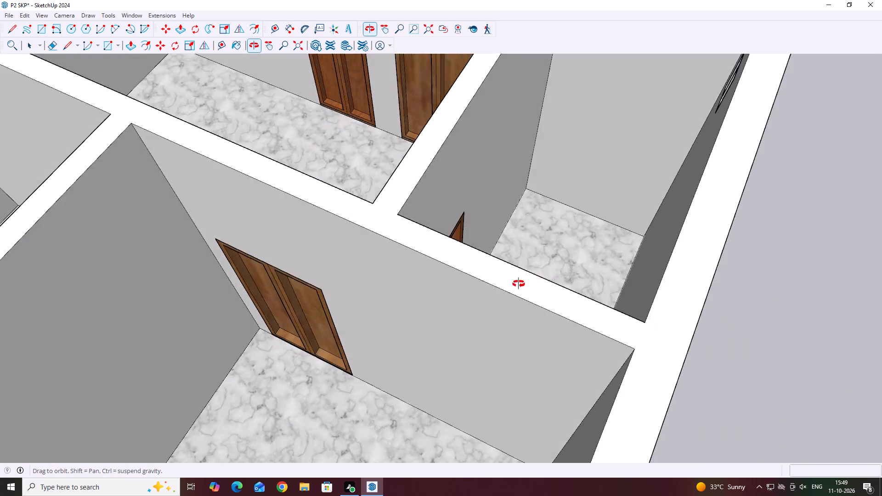
pyautogui.moveTo(519, 284); pyautogui.dragTo(486, 286, button='middle')
pyautogui.scroll(-4, 482, 286)
pyautogui.moveTo(447, 318); pyautogui.dragTo(359, 235, button='middle')
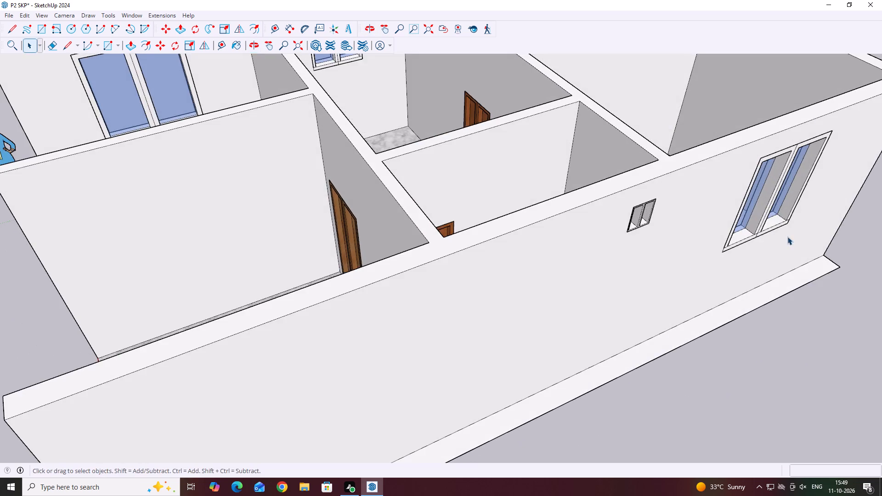
pyautogui.moveTo(787, 234); pyautogui.dragTo(631, 204, button='middle')
pyautogui.scroll(-12, 649, 212)
pyautogui.moveTo(372, 188); pyautogui.dragTo(531, 266, button='middle')
pyautogui.scroll(-1, 472, 263)
# Add a linear dimension along the floor base's long outer edge, beside the wall with the small ventilator window.
pyautogui.moveTo(256, 243); pyautogui.dragTo(332, 255, button='middle')
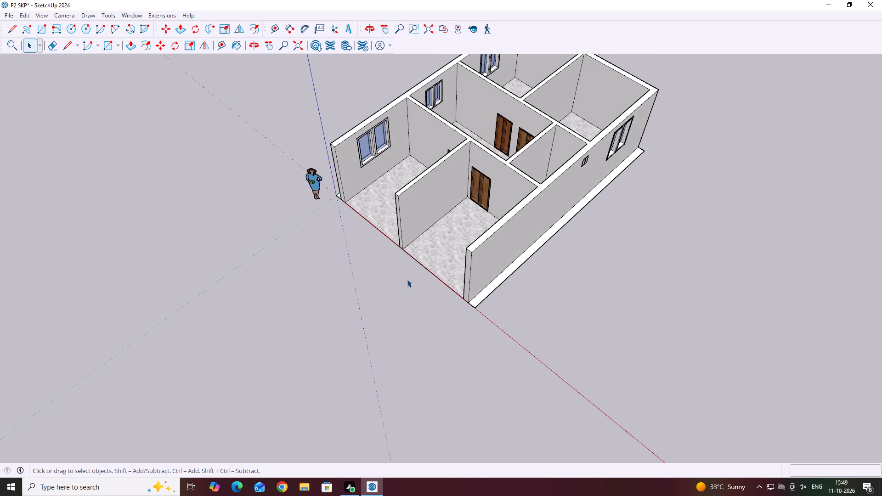
pyautogui.scroll(-4, 311, 210)
pyautogui.moveTo(442, 268); pyautogui.dragTo(490, 273, button='middle')
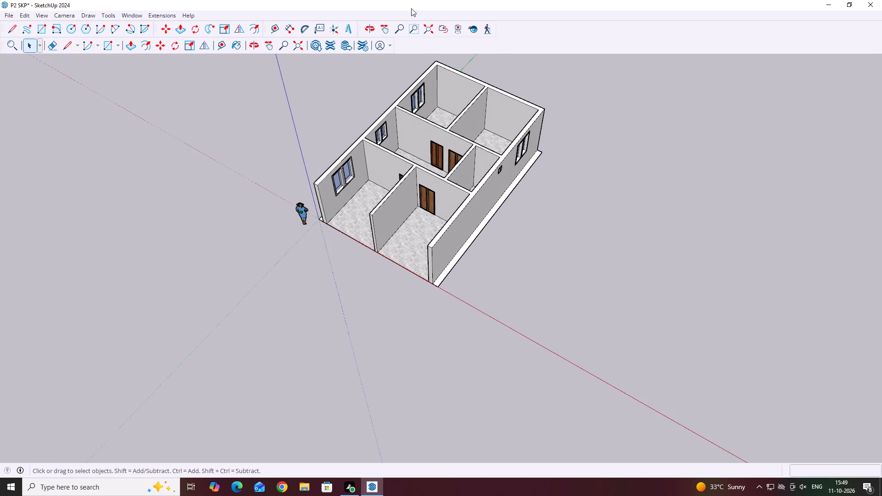
pyautogui.click(288, 27)
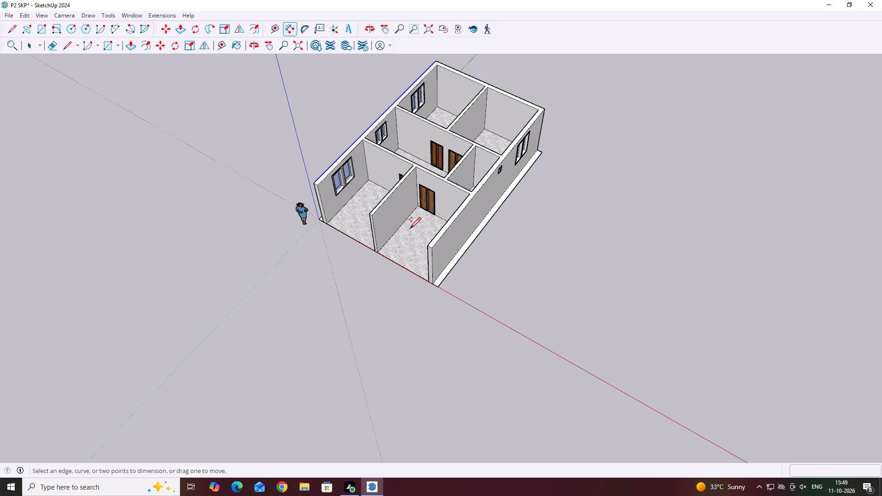
pyautogui.scroll(5, 512, 199)
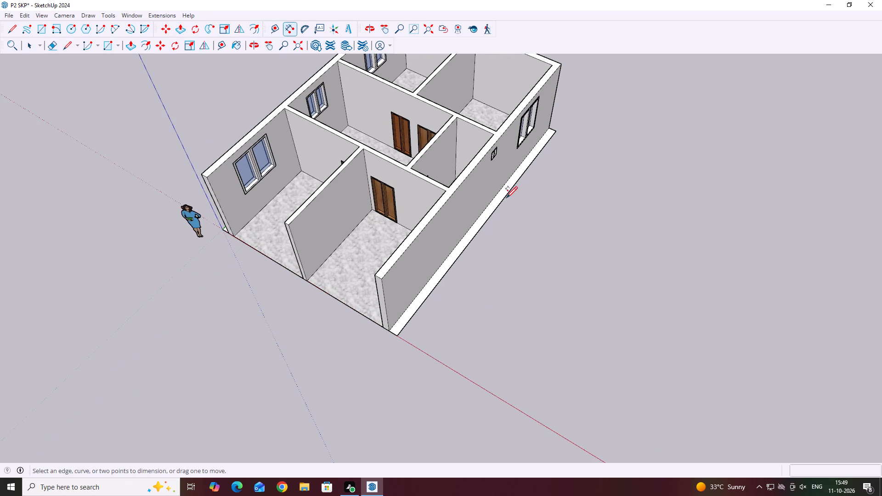
pyautogui.click(505, 197)
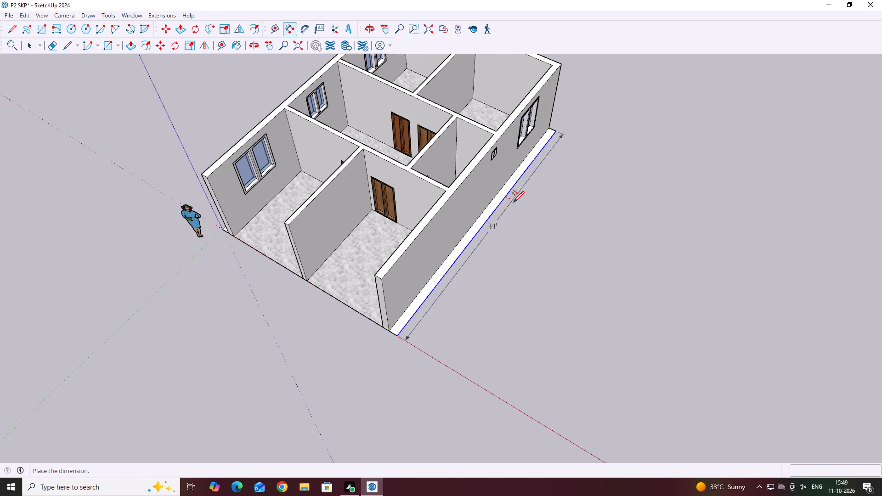
pyautogui.click(521, 206)
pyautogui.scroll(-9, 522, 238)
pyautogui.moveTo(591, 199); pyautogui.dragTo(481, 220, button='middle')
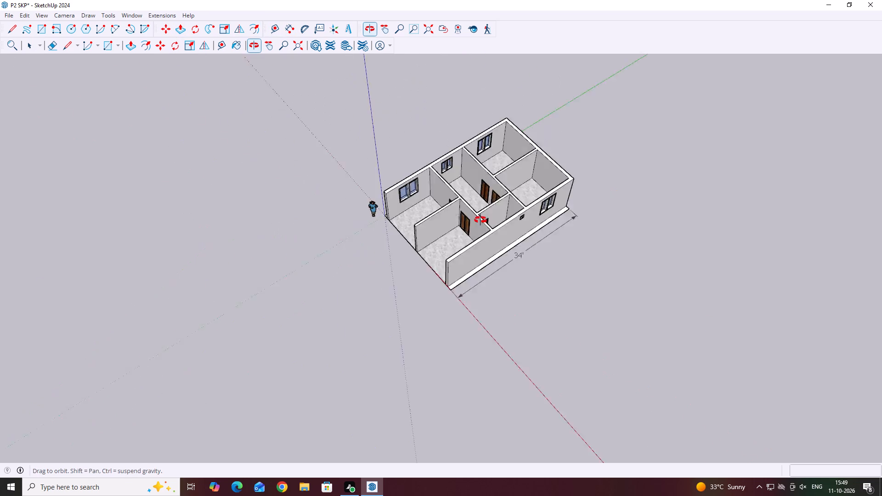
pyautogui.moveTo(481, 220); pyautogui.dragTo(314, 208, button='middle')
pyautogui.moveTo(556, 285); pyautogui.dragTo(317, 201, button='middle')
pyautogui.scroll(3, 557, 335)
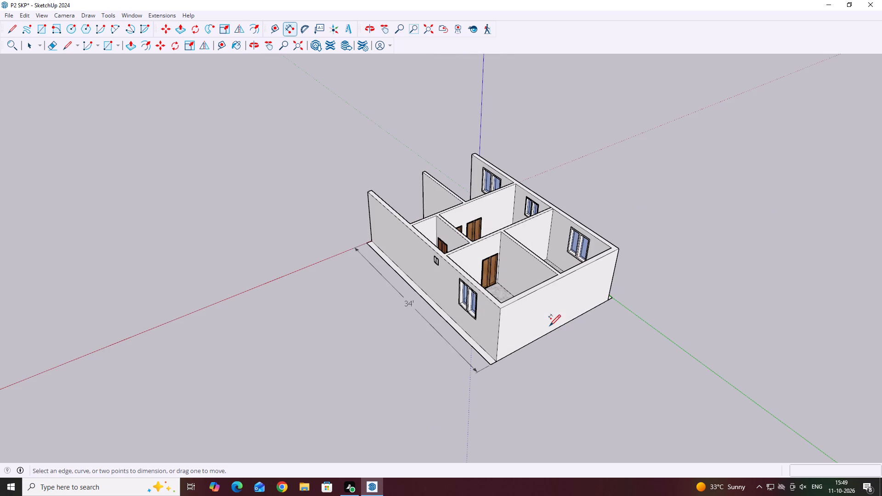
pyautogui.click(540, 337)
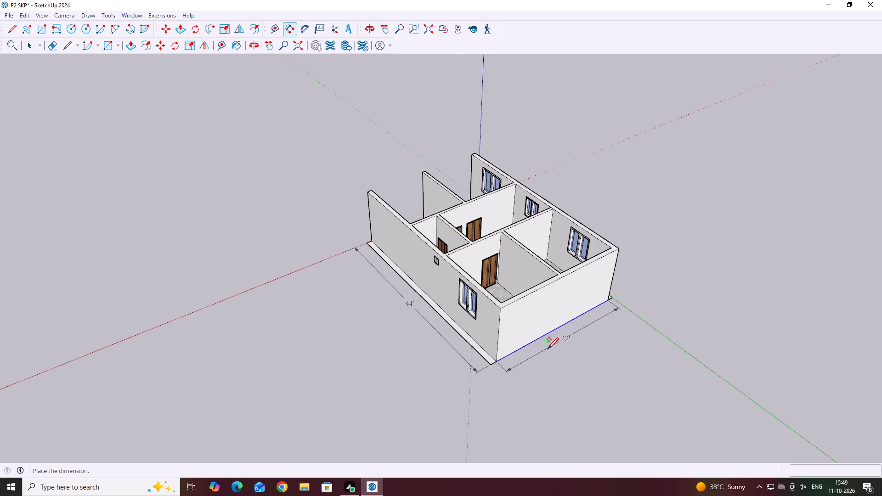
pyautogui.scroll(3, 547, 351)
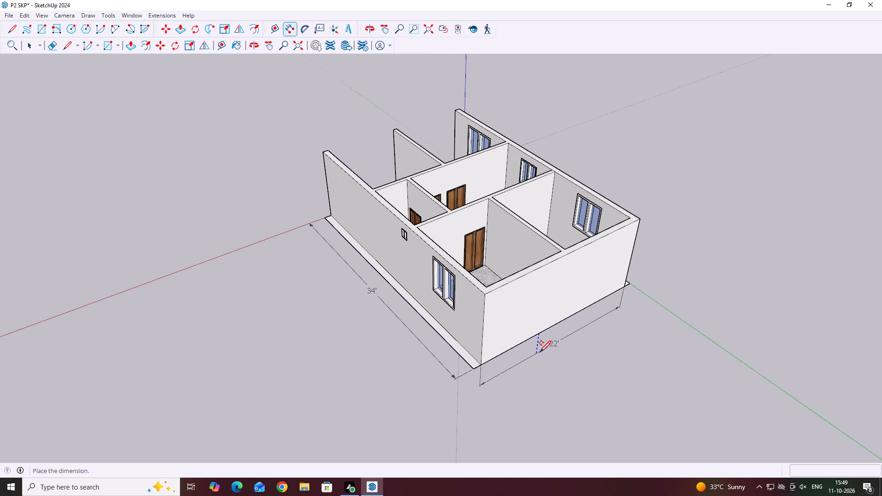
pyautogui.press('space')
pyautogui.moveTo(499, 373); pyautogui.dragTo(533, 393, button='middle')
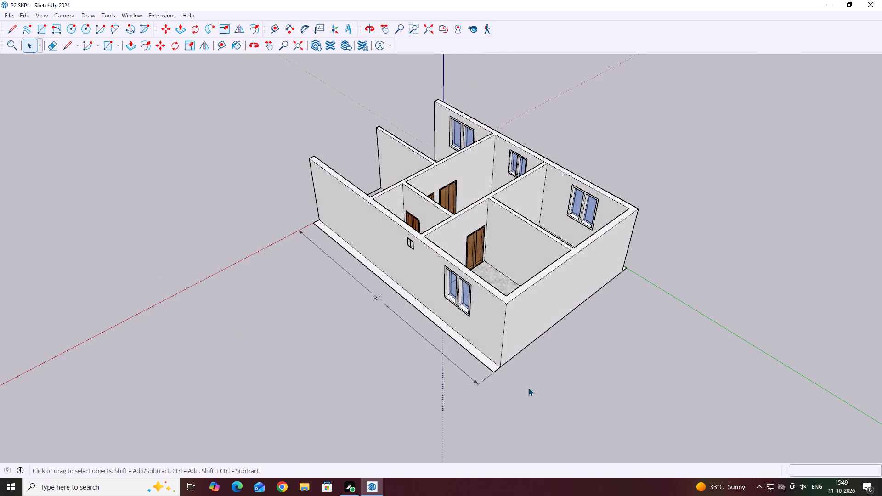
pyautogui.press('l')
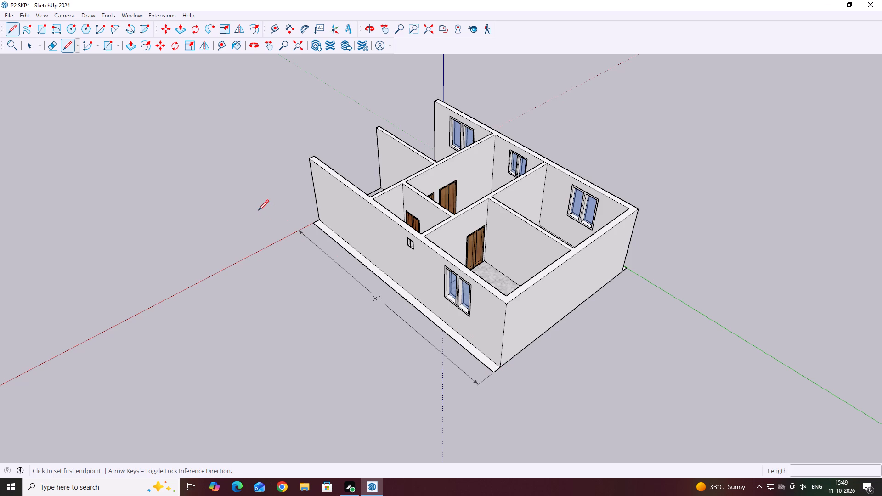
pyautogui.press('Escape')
# Add a linear dimension between the floor base's outer corners along its short edge, outside the end wall without openings.
pyautogui.moveTo(446, 304); pyautogui.dragTo(452, 344, button='middle')
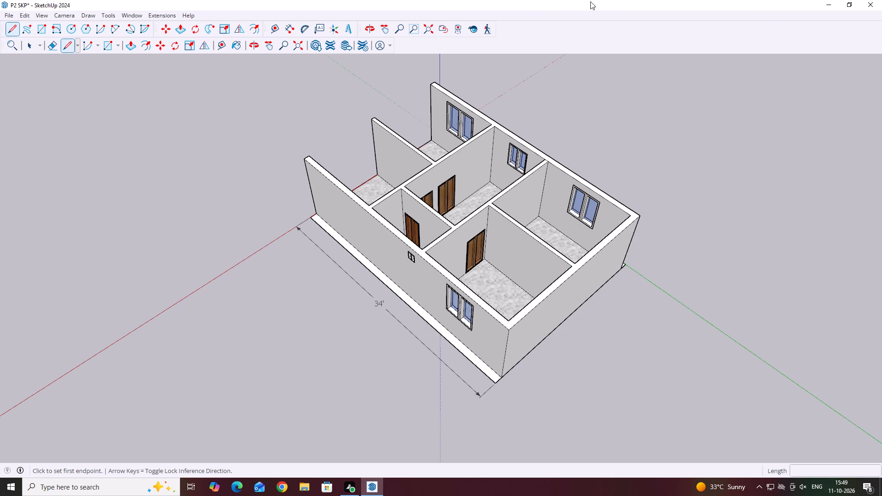
pyautogui.click(287, 29)
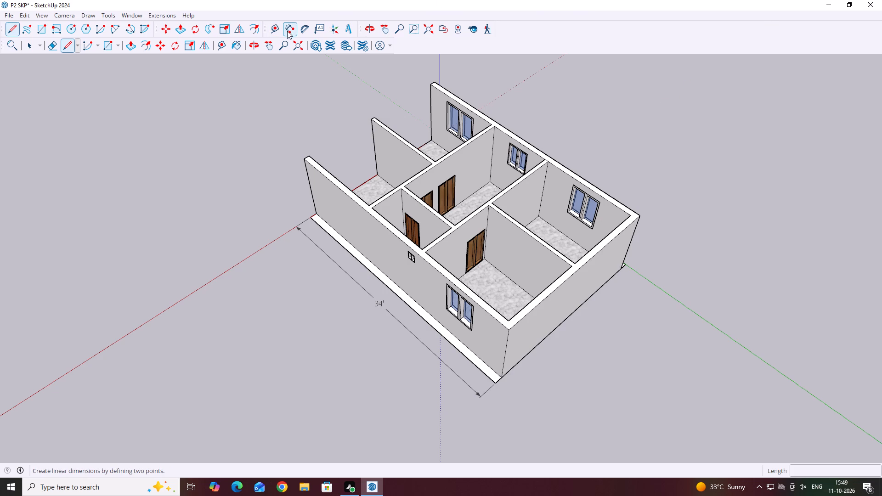
pyautogui.scroll(4, 501, 388)
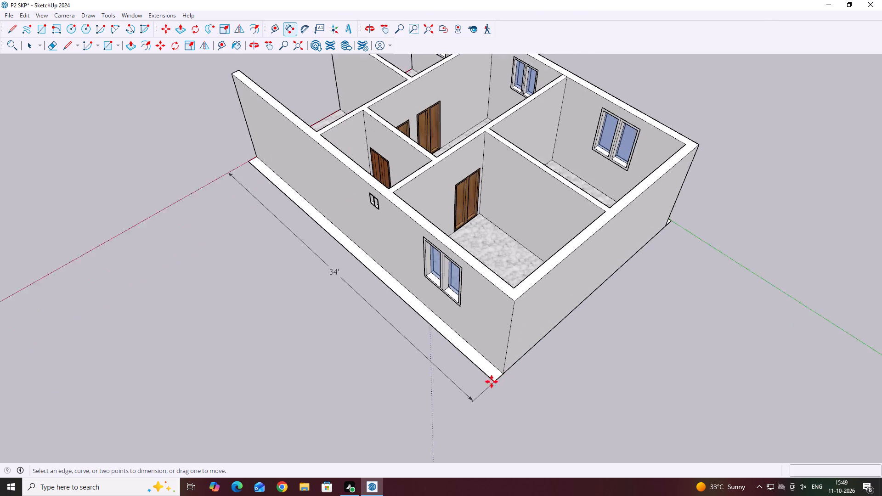
pyautogui.scroll(1, 492, 382)
pyautogui.click(495, 380)
pyautogui.scroll(-5, 589, 356)
pyautogui.moveTo(679, 322); pyautogui.dragTo(521, 330, button='middle')
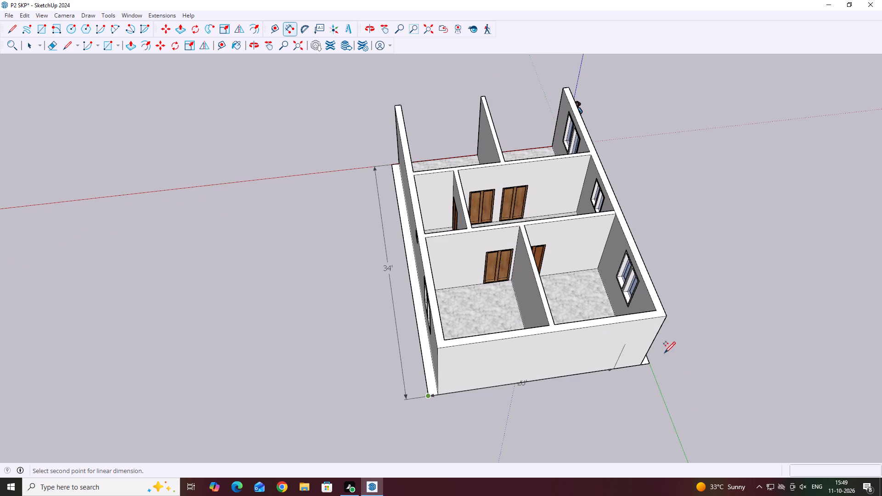
pyautogui.scroll(6, 655, 363)
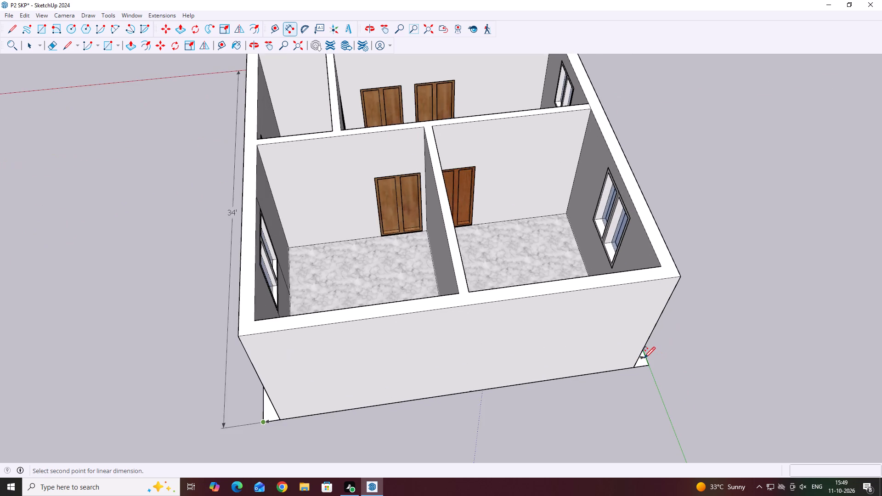
pyautogui.scroll(5, 643, 357)
pyautogui.click(650, 366)
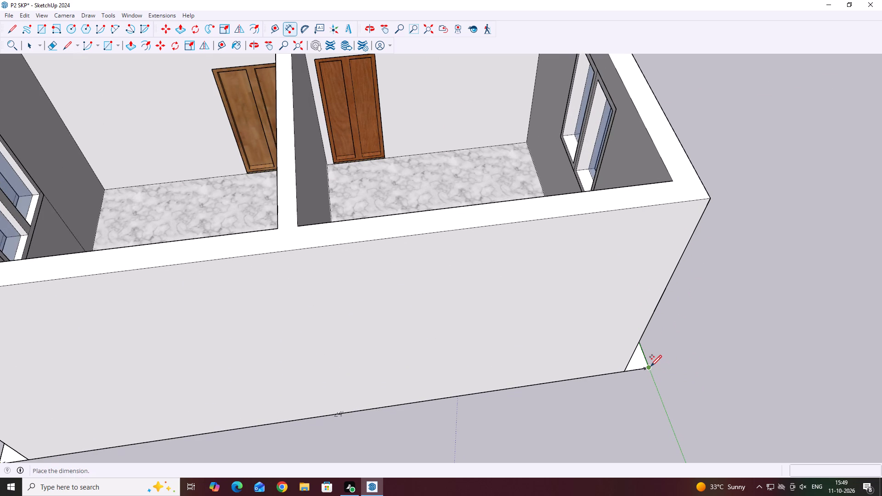
pyautogui.click(657, 380)
pyautogui.scroll(-5, 644, 373)
pyautogui.moveTo(558, 403); pyautogui.dragTo(610, 396, button='middle')
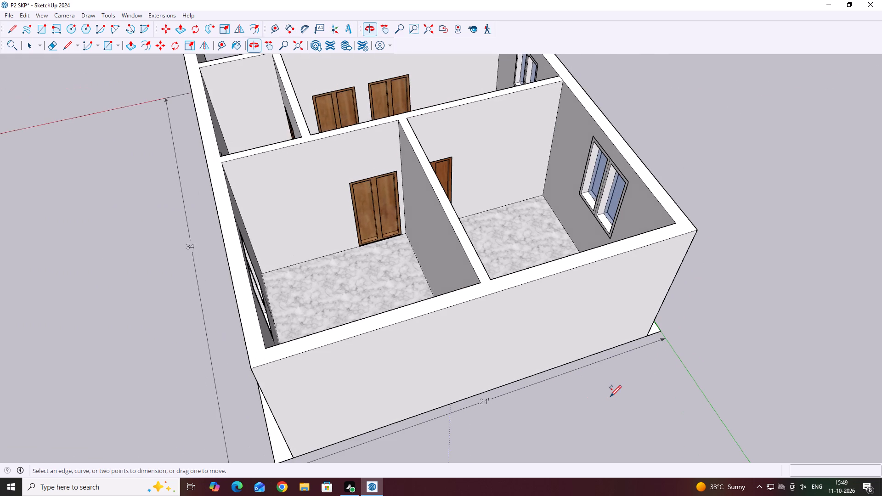
pyautogui.press('space')
pyautogui.scroll(-6, 617, 392)
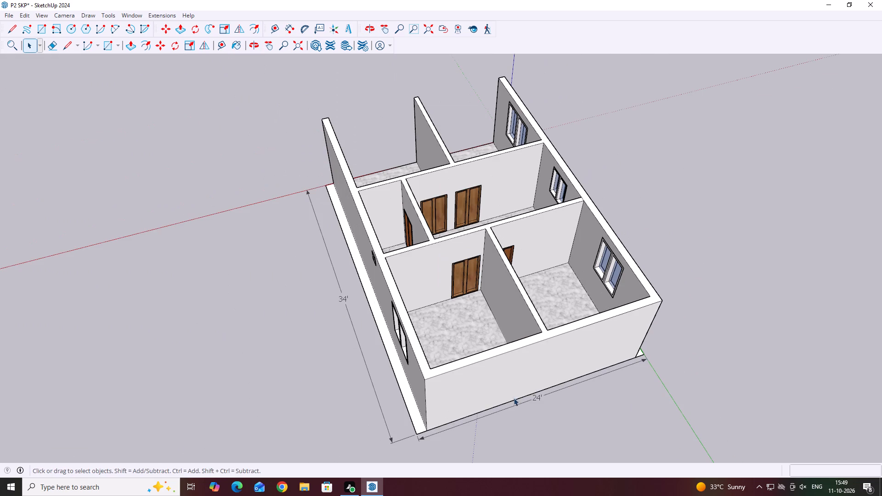
pyautogui.moveTo(526, 407); pyautogui.dragTo(598, 422, button='middle')
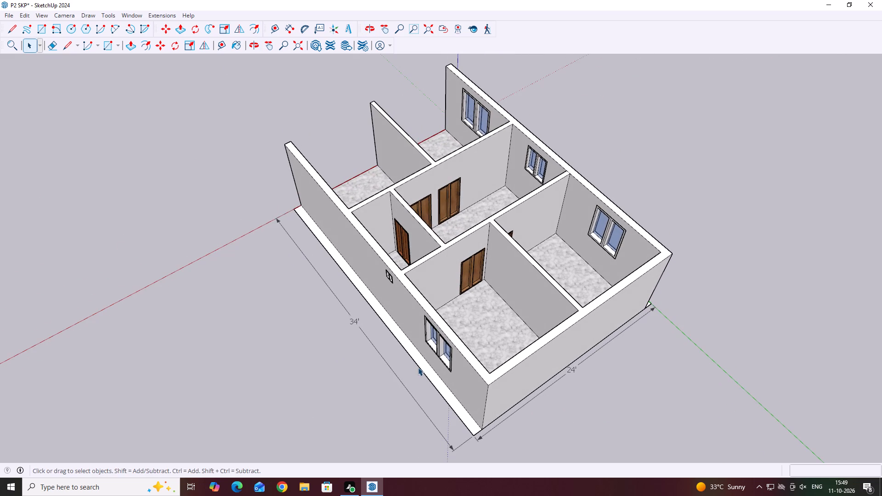
# Draw a thin floor rectangle about 10' long across the open front of the corner room, between its windowed outer wall and the partition.
pyautogui.scroll(-5, 582, 409)
pyautogui.moveTo(404, 355); pyautogui.dragTo(709, 323, button='middle')
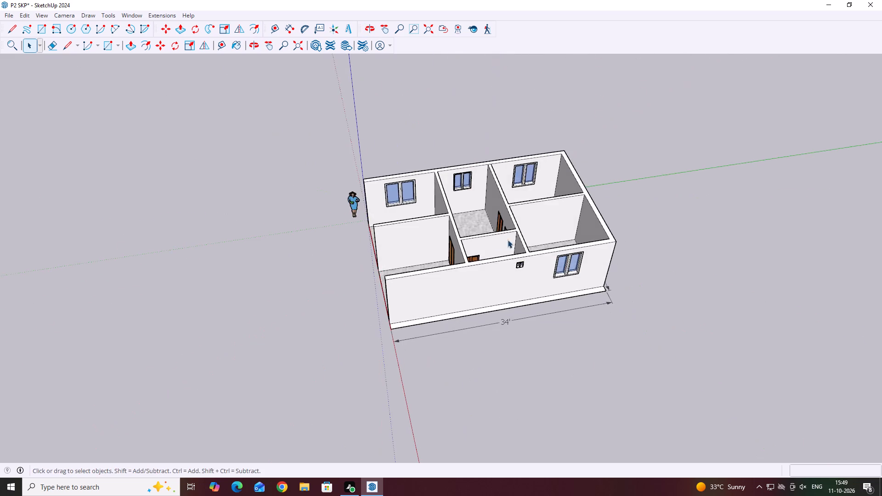
pyautogui.moveTo(416, 252); pyautogui.dragTo(791, 298, button='middle')
pyautogui.scroll(7, 413, 287)
pyautogui.moveTo(489, 255); pyautogui.dragTo(551, 271, button='middle')
pyautogui.moveTo(622, 312); pyautogui.dragTo(611, 334, button='middle')
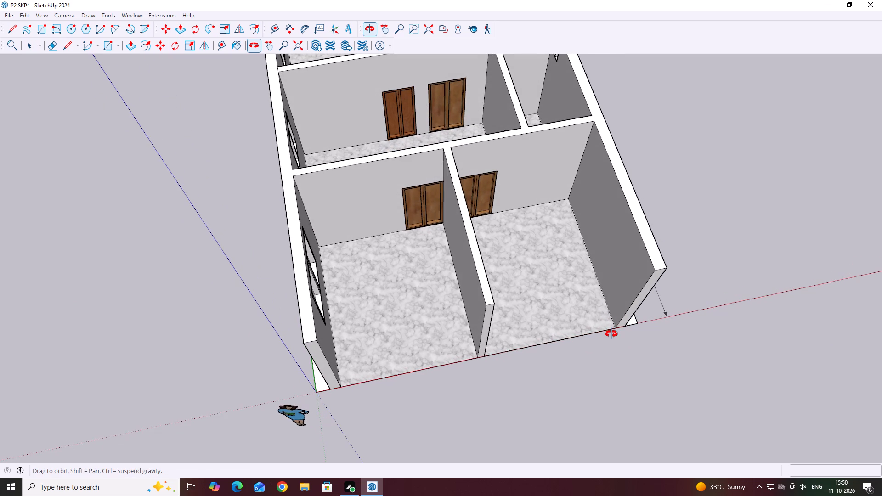
pyautogui.moveTo(611, 334); pyautogui.dragTo(608, 333, button='middle')
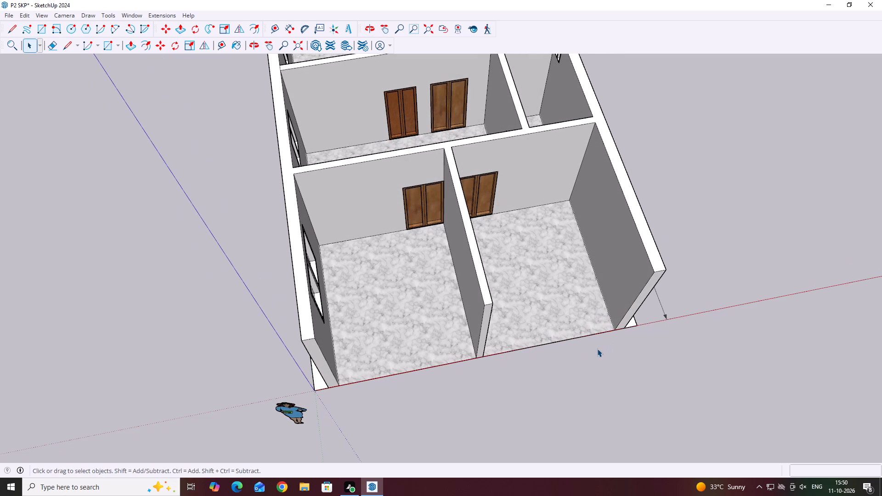
pyautogui.press('r')
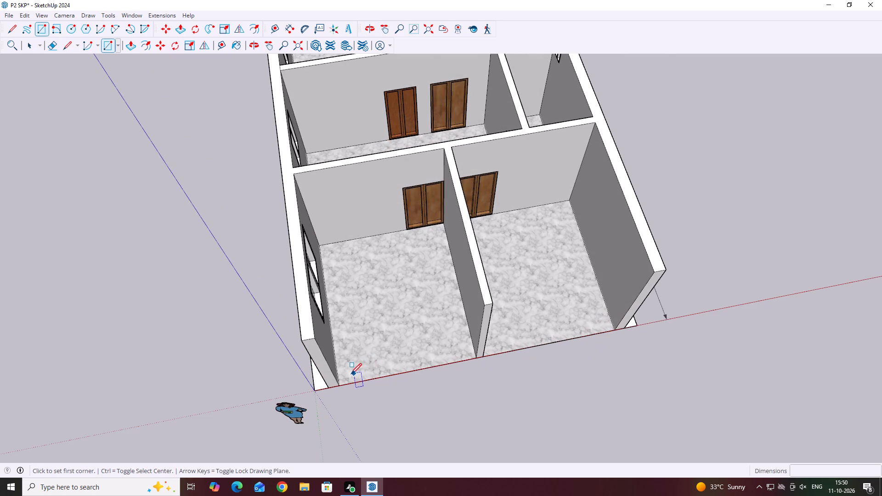
pyautogui.scroll(6, 350, 374)
pyautogui.click(337, 390)
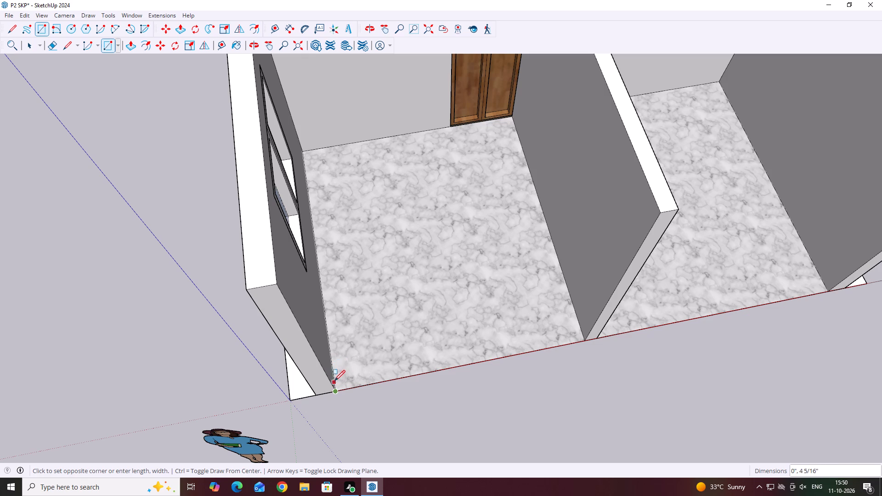
pyautogui.scroll(6, 334, 375)
pyautogui.click(334, 372)
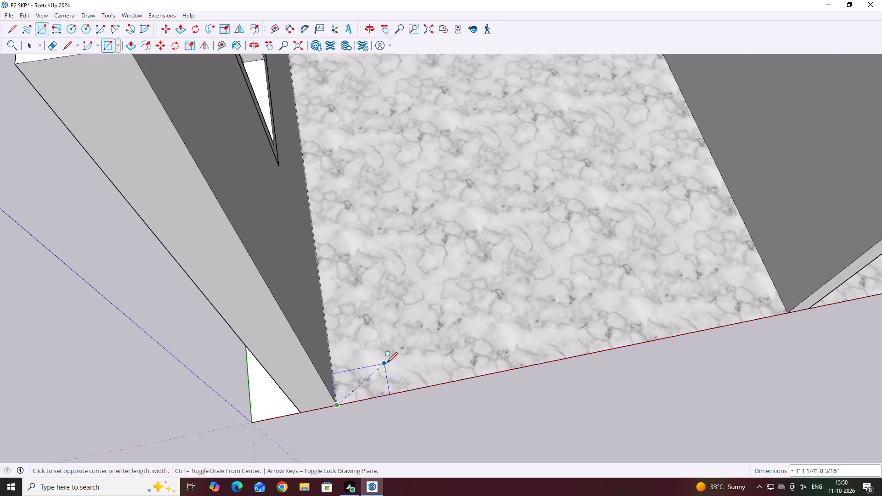
pyautogui.scroll(-4, 387, 363)
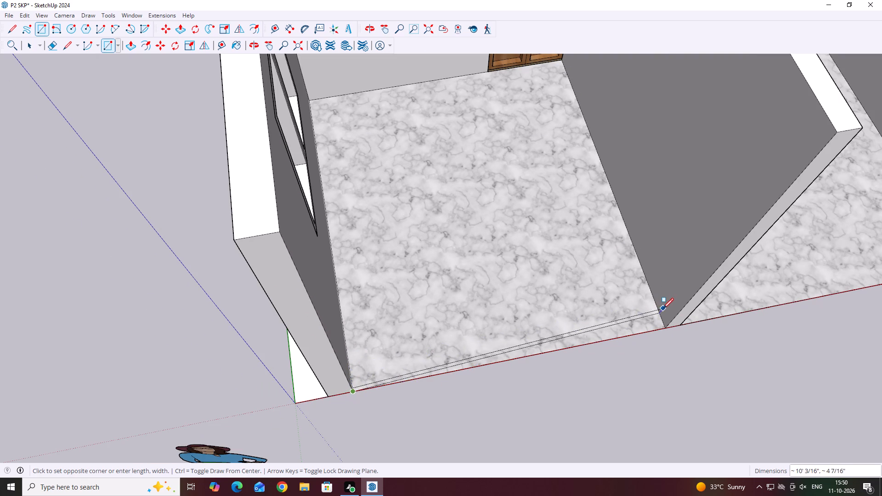
pyautogui.click(661, 315)
pyautogui.press('space')
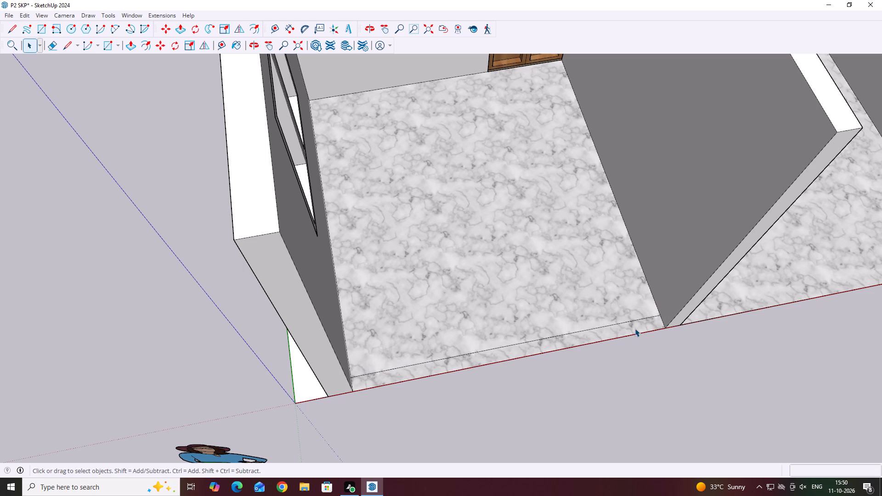
# Make the thin rectangle at the corner room's open front, with its bounding edges, a separate group.
pyautogui.doubleClick(635, 328)
pyautogui.click(635, 328)
pyautogui.click(635, 328)
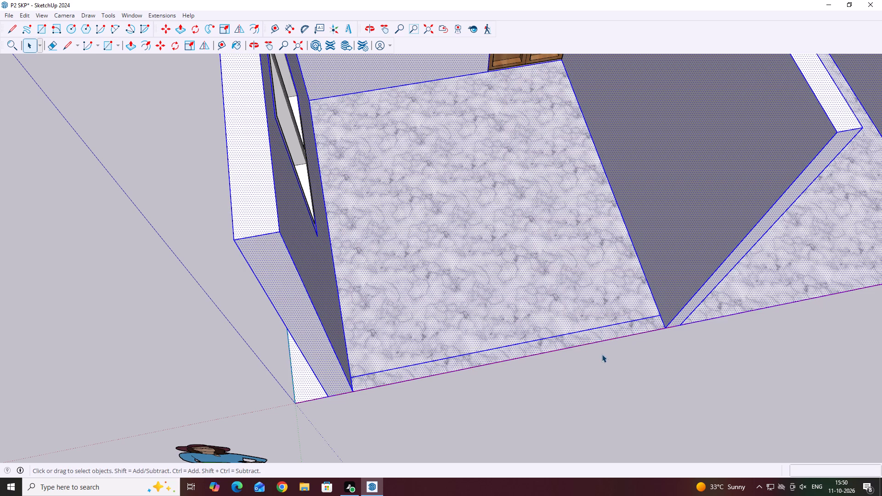
pyautogui.moveTo(605, 359); pyautogui.dragTo(605, 363)
pyautogui.scroll(2, 596, 332)
pyautogui.doubleClick(595, 337)
pyautogui.click(594, 337)
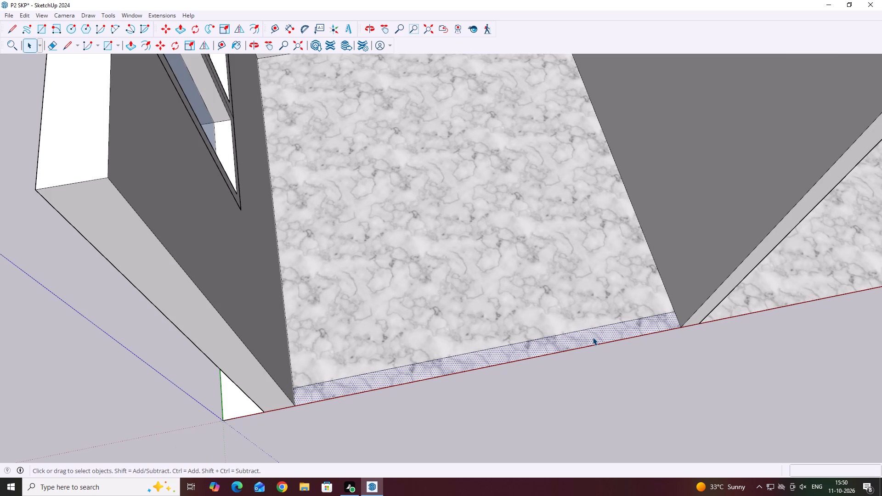
pyautogui.click(593, 337)
pyautogui.click(591, 336)
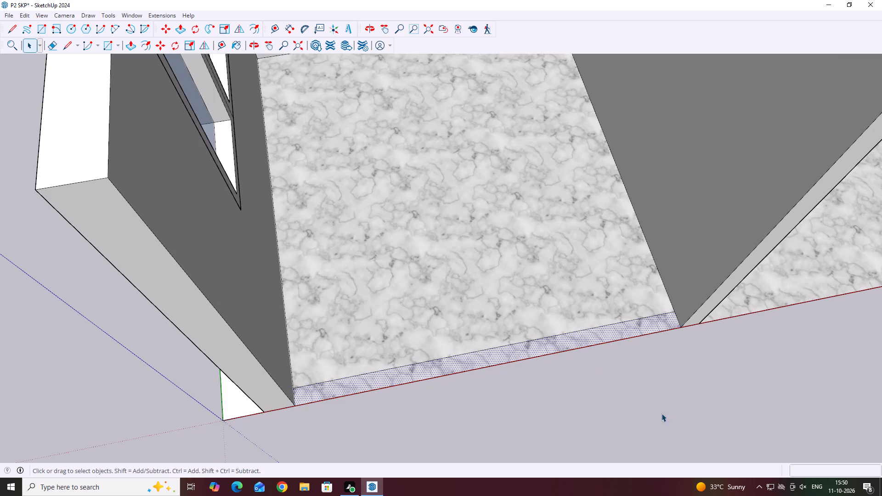
pyautogui.click(661, 413)
pyautogui.doubleClick(585, 343)
pyautogui.rightClick(589, 346)
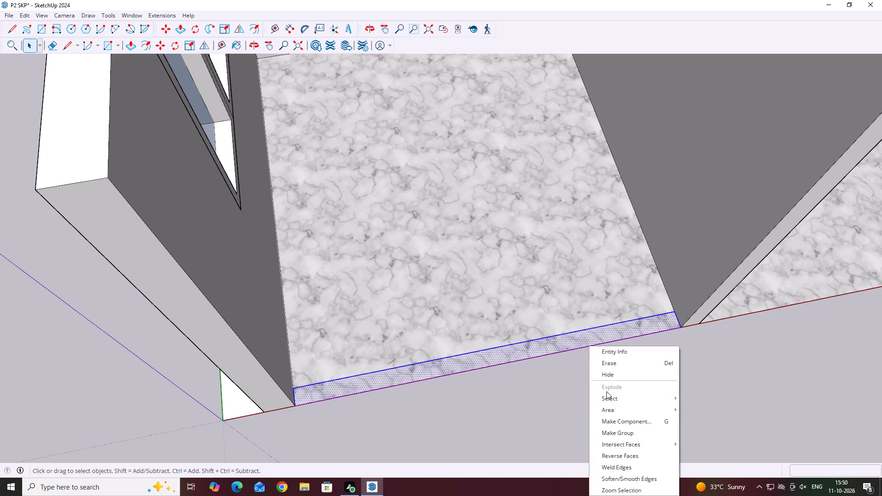
pyautogui.click(618, 434)
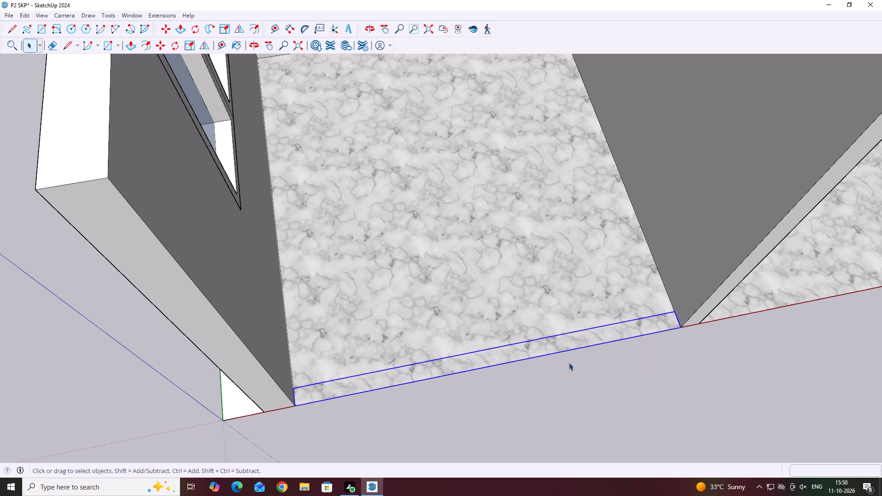
# Inside the new group, extrude the thin rectangle's face upward 4' with Push/Pull to form a low front wall.
pyautogui.click(560, 346)
pyautogui.moveTo(674, 363); pyautogui.dragTo(546, 337, button='middle')
pyautogui.click(521, 389)
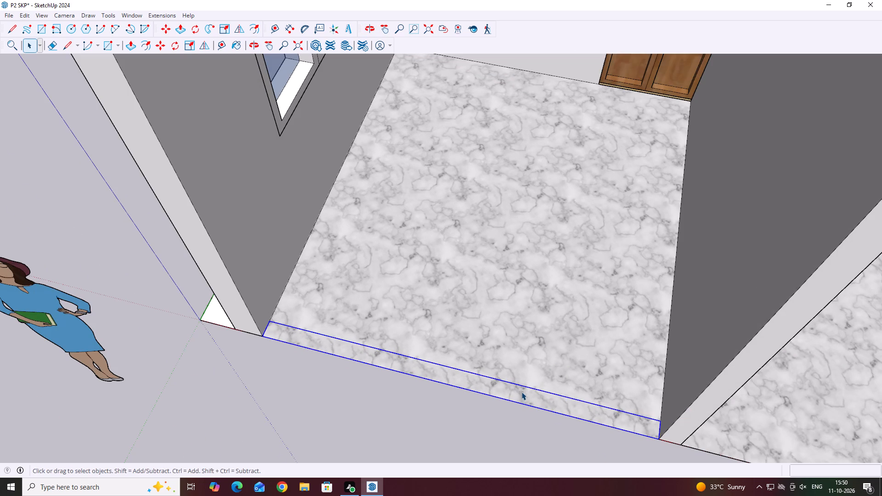
pyautogui.click(521, 396)
pyautogui.moveTo(562, 397); pyautogui.dragTo(644, 350, button='middle')
pyautogui.click(632, 381)
pyautogui.click(622, 346)
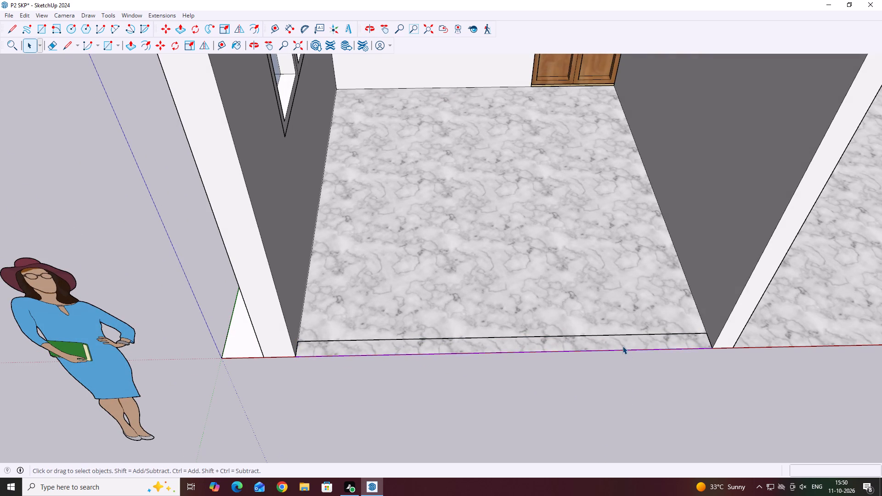
pyautogui.doubleClick(620, 345)
pyautogui.moveTo(604, 339); pyautogui.dragTo(605, 375, button='middle')
pyautogui.click(601, 373)
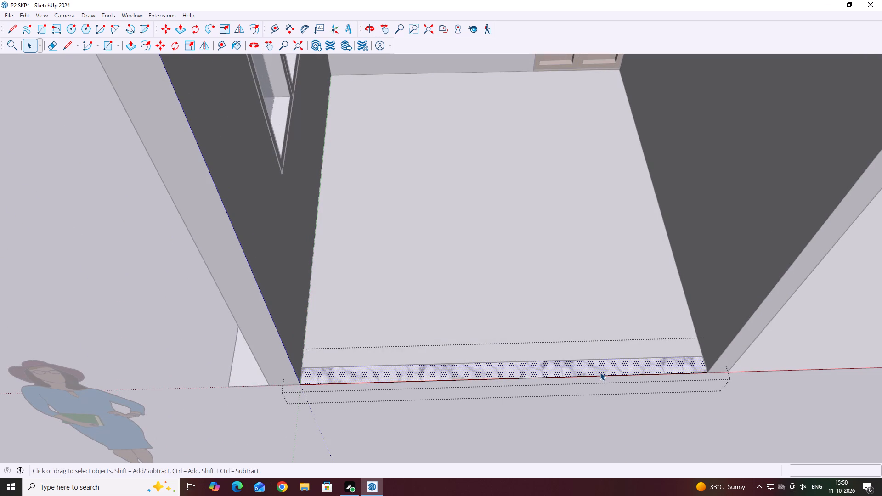
pyautogui.press('p')
pyautogui.click(595, 371)
pyautogui.scroll(-3, 598, 338)
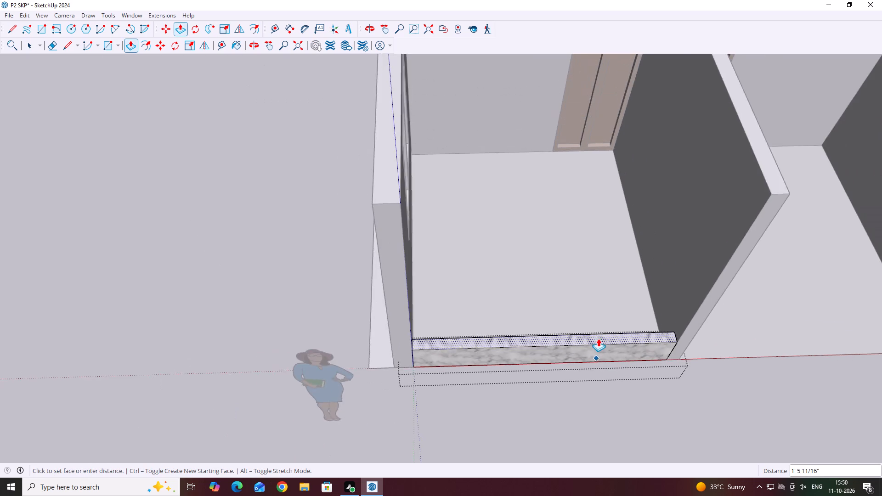
pyautogui.scroll(-6, 598, 338)
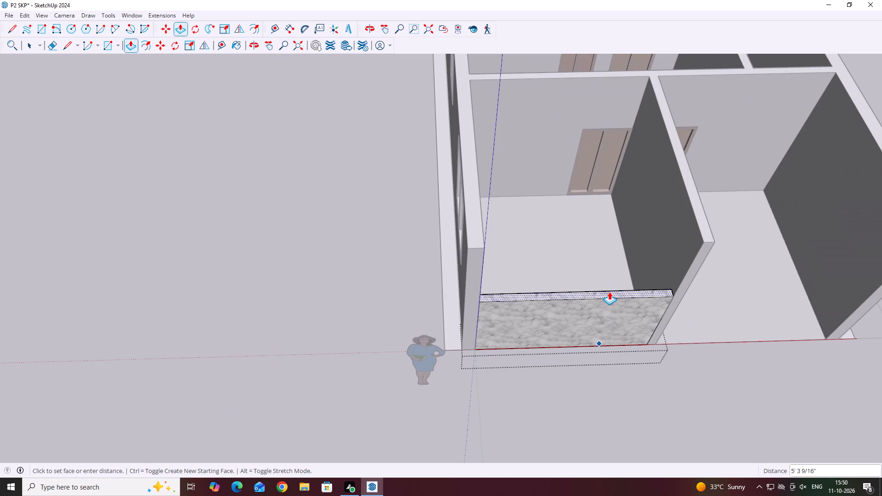
pyautogui.write("4'")
pyautogui.press('Return')
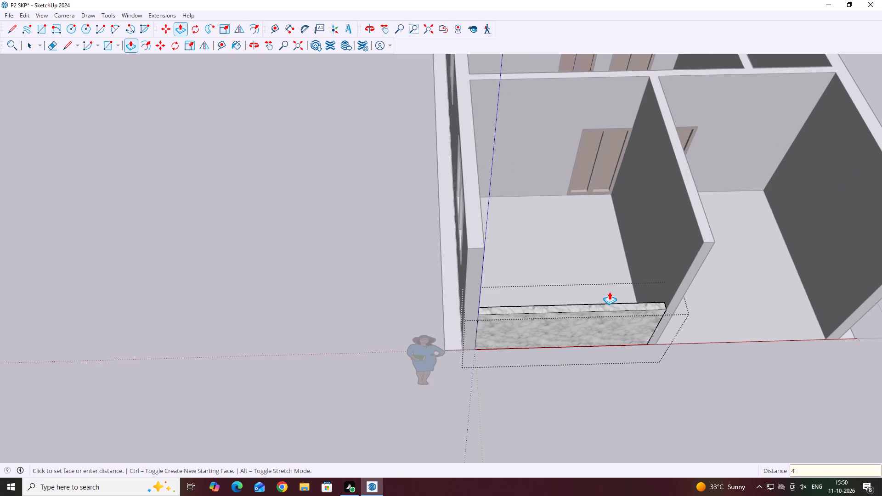
# Close the low wall's group, select it, and browse material libraries for its finish, ending in Landscaping, Fencing and Vegetation.
pyautogui.press('space')
pyautogui.click(592, 409)
pyautogui.moveTo(621, 324); pyautogui.dragTo(633, 363, button='middle')
pyautogui.middleClick(633, 363)
pyautogui.scroll(4, 609, 352)
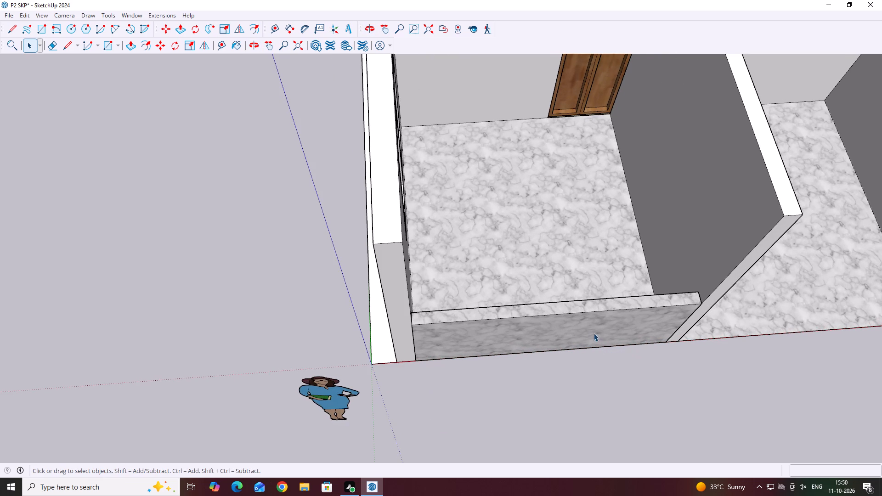
pyautogui.click(594, 333)
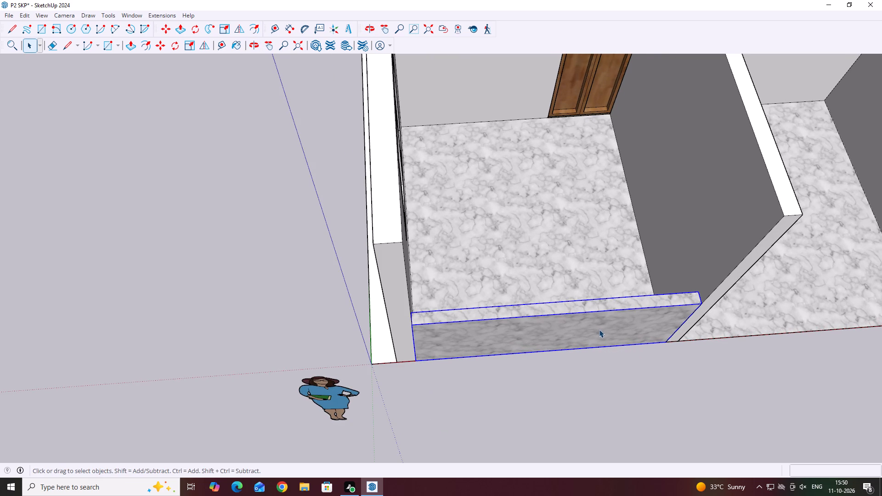
pyautogui.press('b')
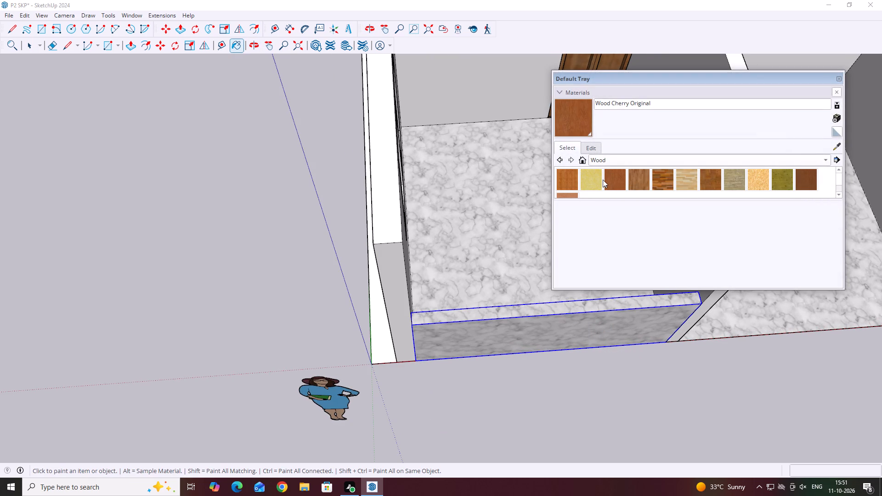
pyautogui.click(604, 161)
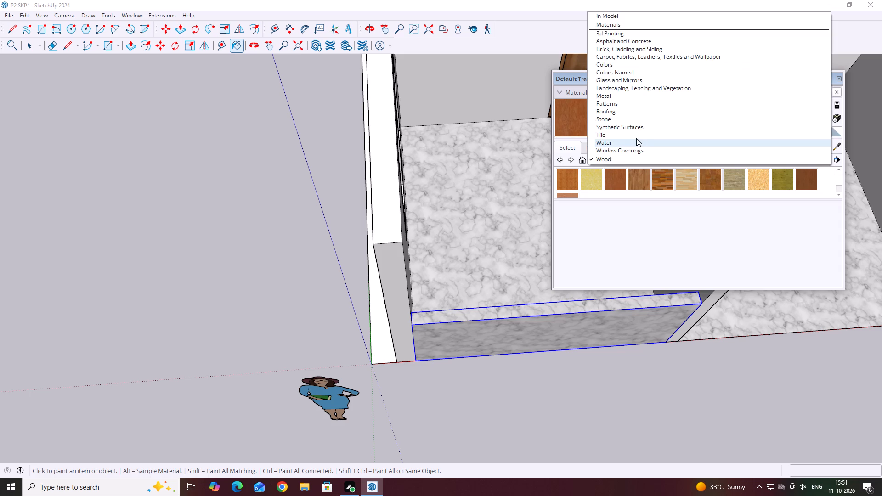
pyautogui.scroll(-3, 629, 136)
pyautogui.click(626, 130)
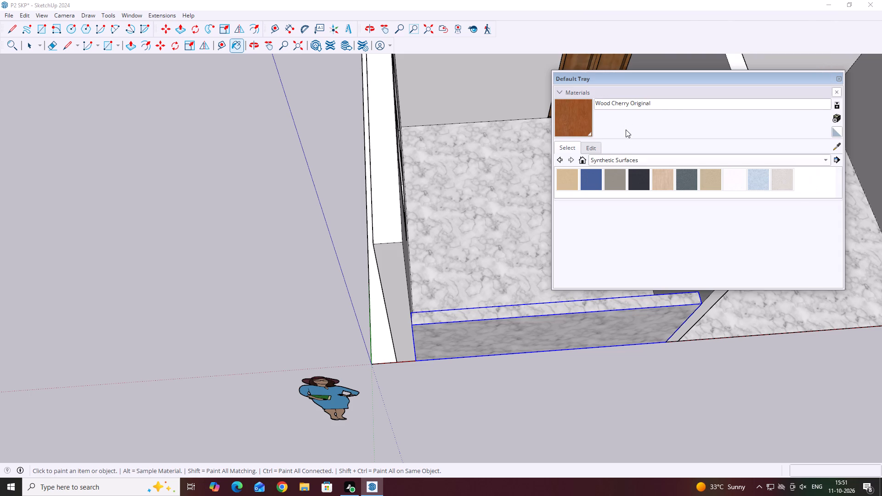
pyautogui.click(630, 160)
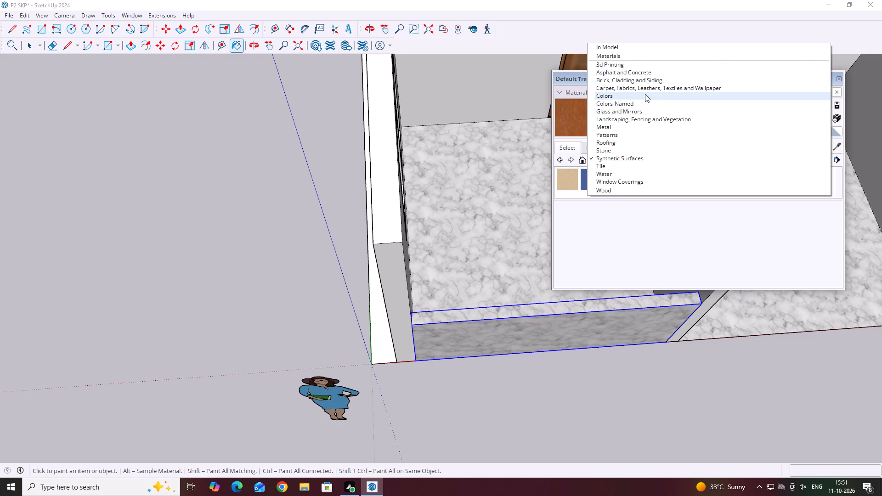
pyautogui.click(632, 106)
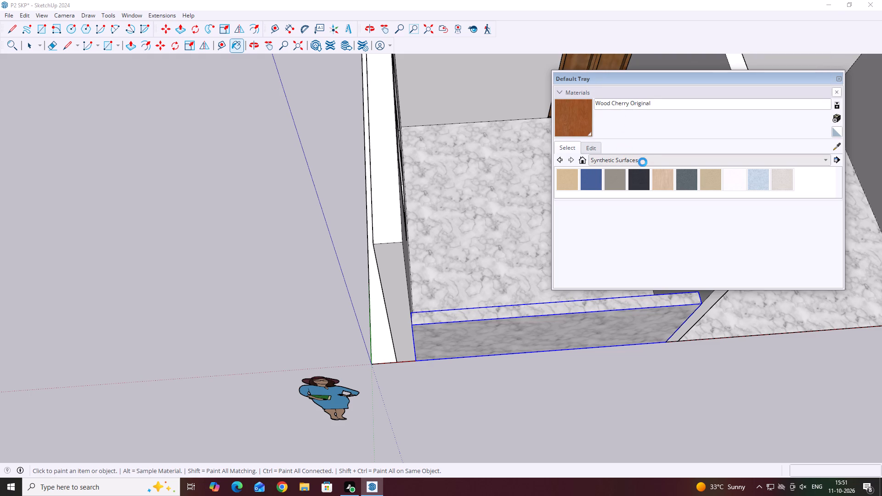
pyautogui.click(645, 161)
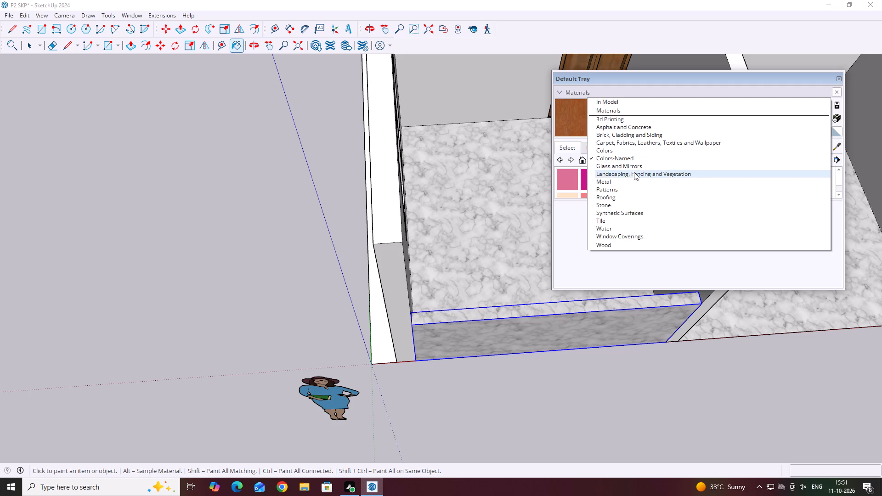
pyautogui.click(621, 184)
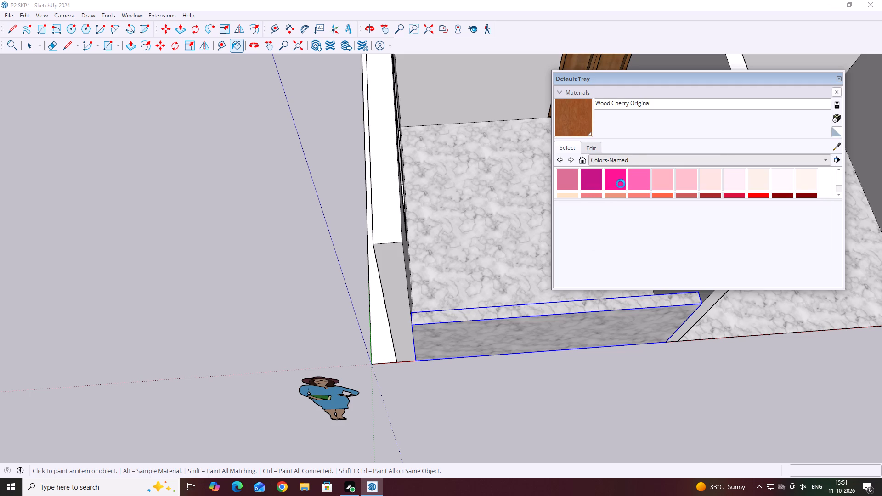
pyautogui.scroll(-8, 643, 188)
pyautogui.scroll(4, 644, 185)
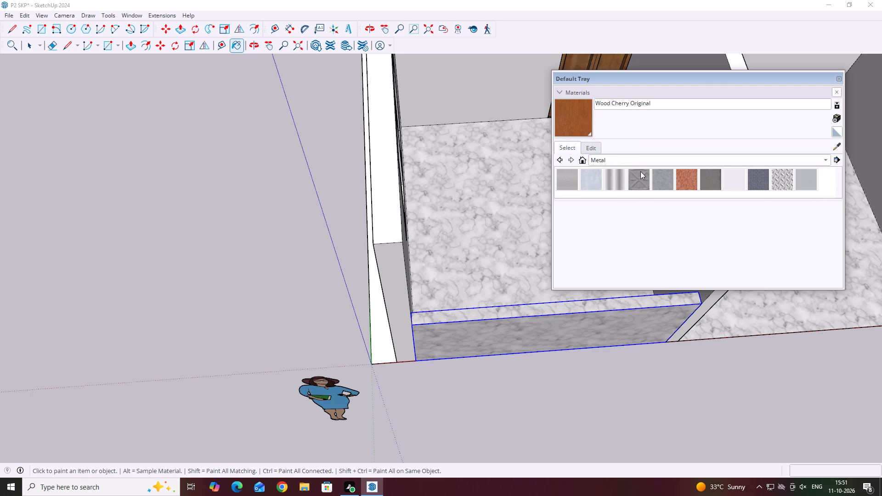
pyautogui.click(636, 163)
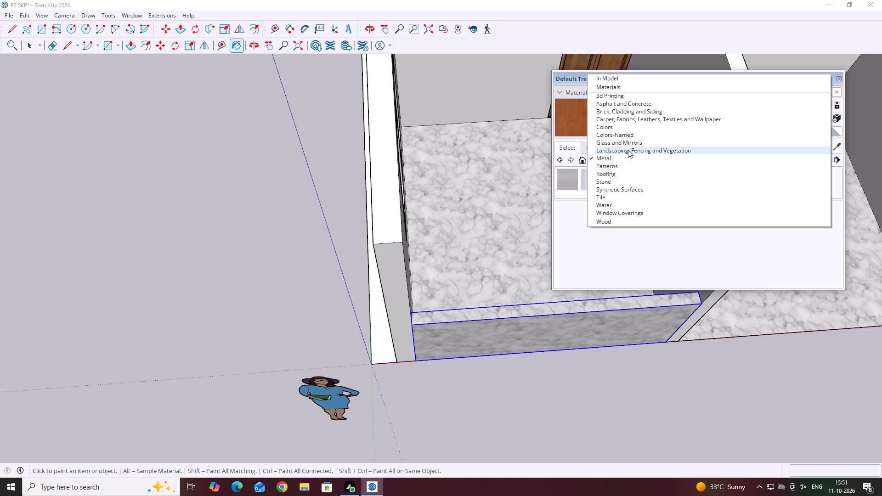
pyautogui.click(628, 149)
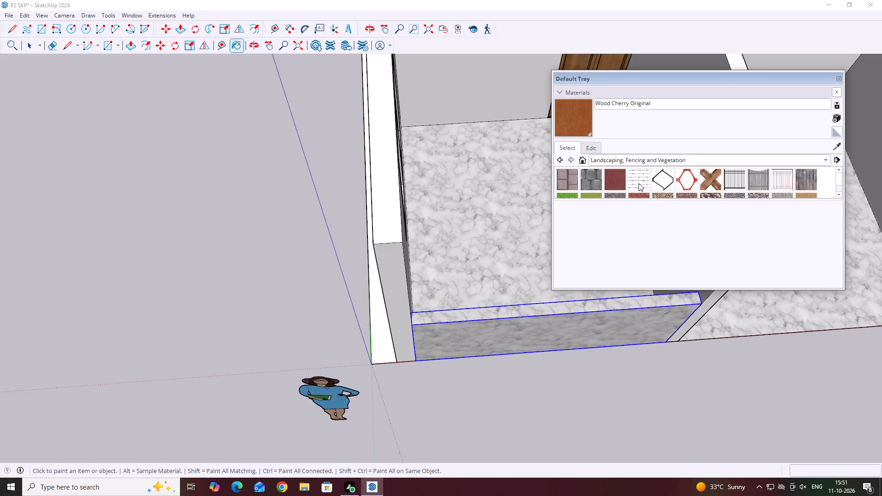
pyautogui.scroll(1, 719, 182)
pyautogui.scroll(-2, 749, 182)
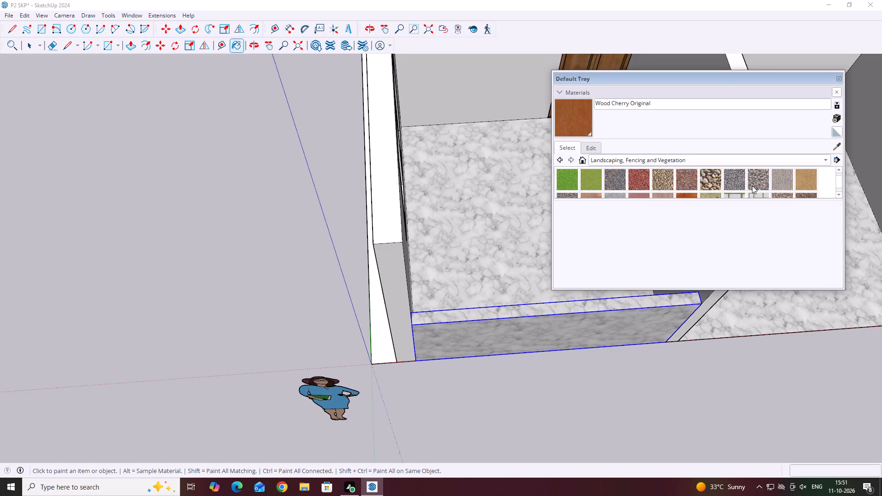
pyautogui.scroll(-4, 752, 186)
pyautogui.scroll(7, 752, 186)
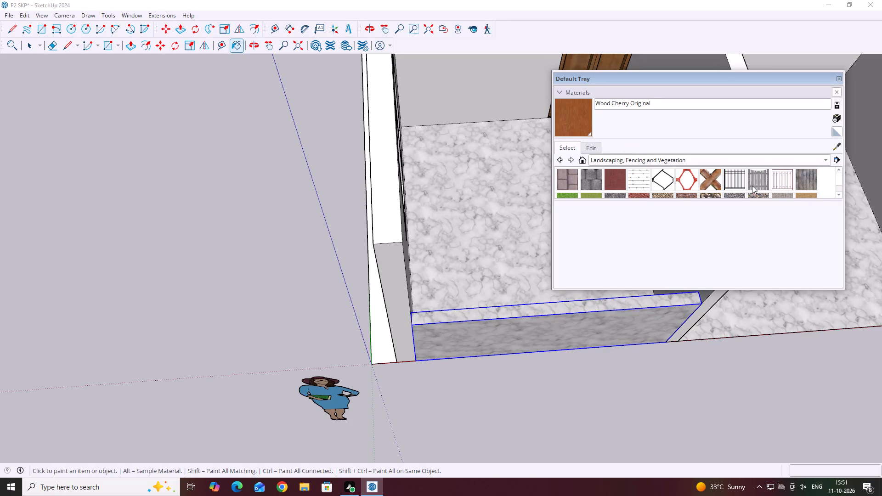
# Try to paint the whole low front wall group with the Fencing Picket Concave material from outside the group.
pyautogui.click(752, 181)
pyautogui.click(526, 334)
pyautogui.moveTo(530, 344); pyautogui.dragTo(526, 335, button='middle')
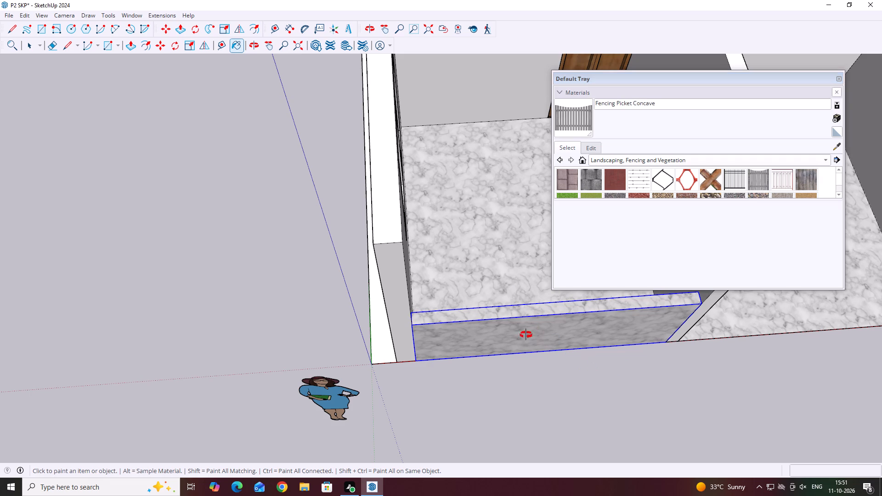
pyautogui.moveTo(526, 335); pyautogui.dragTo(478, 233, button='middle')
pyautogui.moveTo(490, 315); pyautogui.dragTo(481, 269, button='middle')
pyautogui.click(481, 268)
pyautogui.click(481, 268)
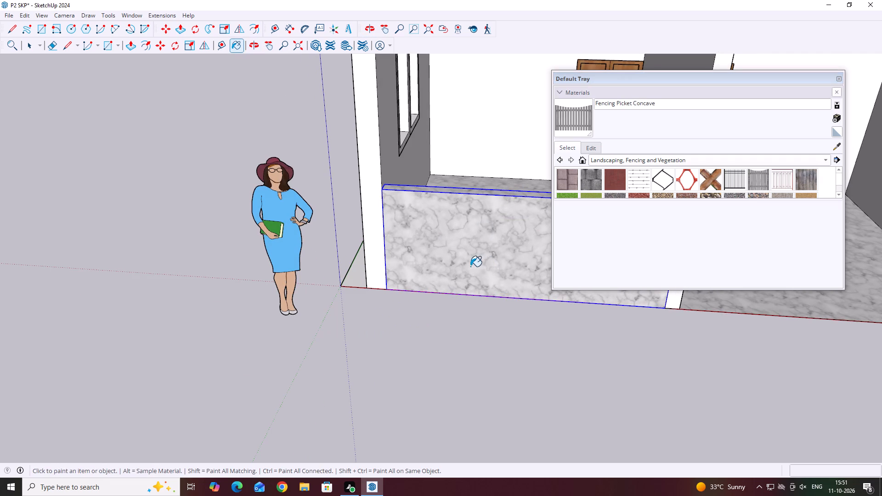
# Open the low front wall's group and paint its outward-facing front face with the Fencing Picket Concave material.
pyautogui.press('Escape')
pyautogui.press('space')
pyautogui.click(470, 265)
pyautogui.doubleClick(470, 264)
pyautogui.click(472, 259)
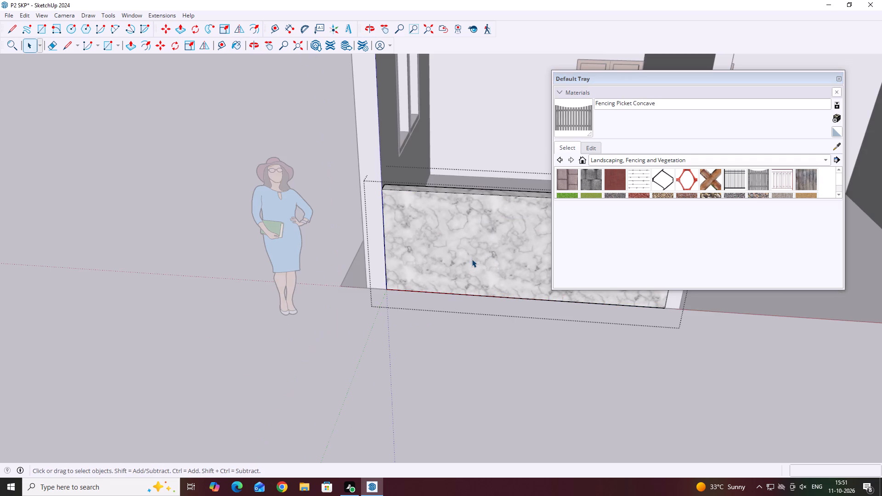
pyautogui.click(763, 175)
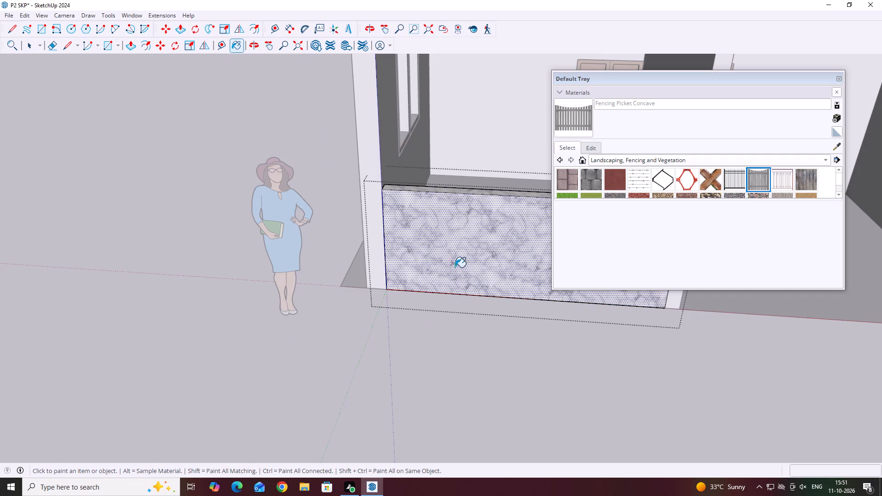
pyautogui.click(428, 264)
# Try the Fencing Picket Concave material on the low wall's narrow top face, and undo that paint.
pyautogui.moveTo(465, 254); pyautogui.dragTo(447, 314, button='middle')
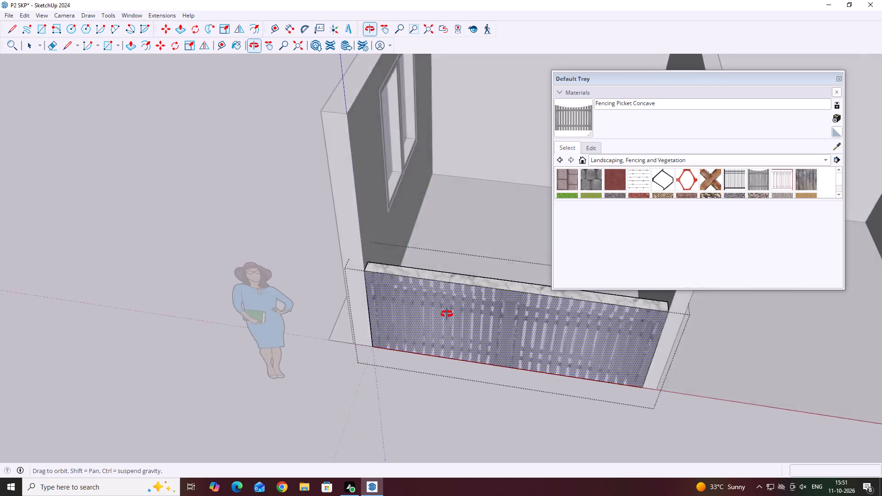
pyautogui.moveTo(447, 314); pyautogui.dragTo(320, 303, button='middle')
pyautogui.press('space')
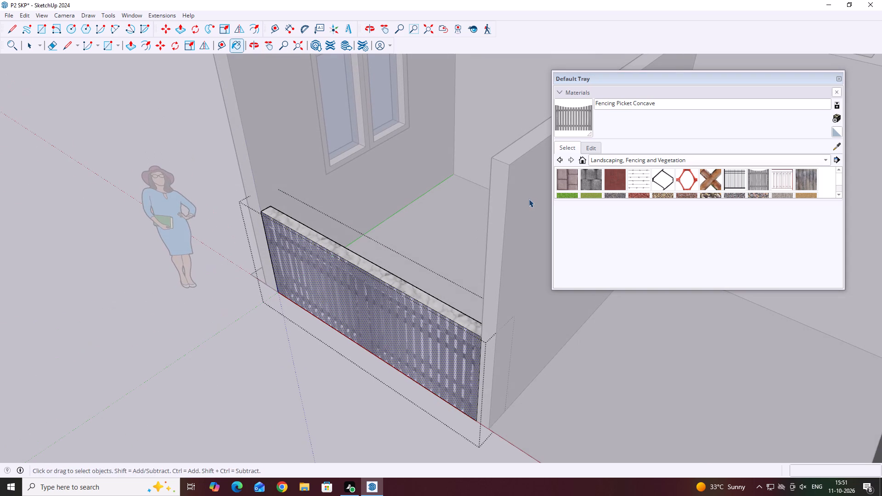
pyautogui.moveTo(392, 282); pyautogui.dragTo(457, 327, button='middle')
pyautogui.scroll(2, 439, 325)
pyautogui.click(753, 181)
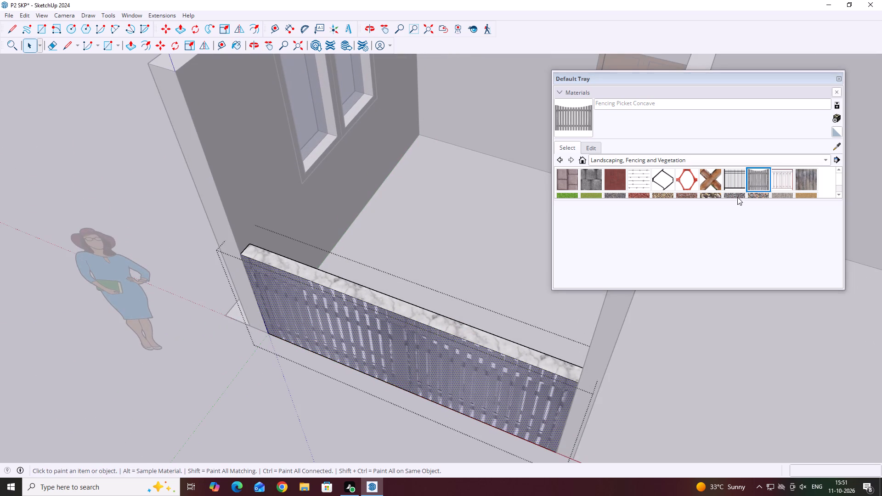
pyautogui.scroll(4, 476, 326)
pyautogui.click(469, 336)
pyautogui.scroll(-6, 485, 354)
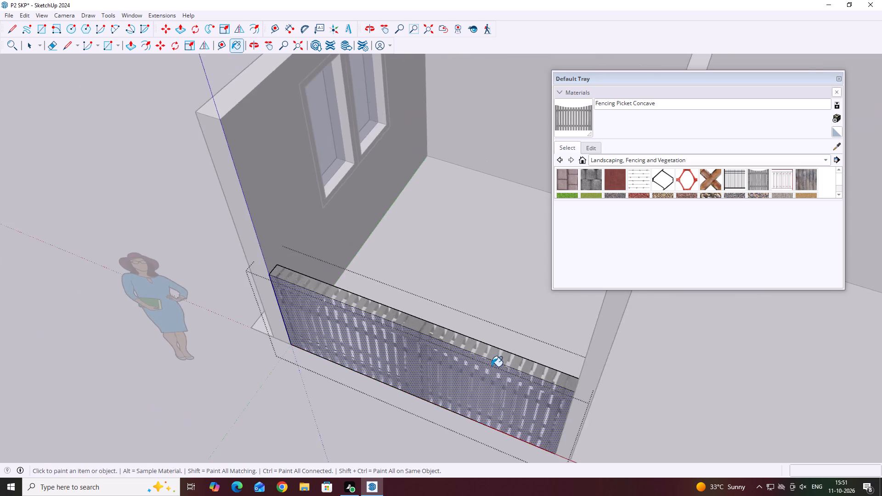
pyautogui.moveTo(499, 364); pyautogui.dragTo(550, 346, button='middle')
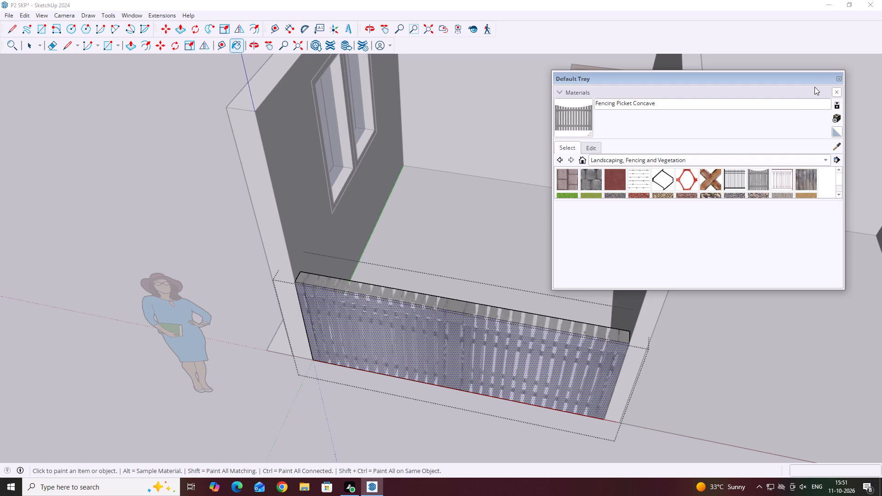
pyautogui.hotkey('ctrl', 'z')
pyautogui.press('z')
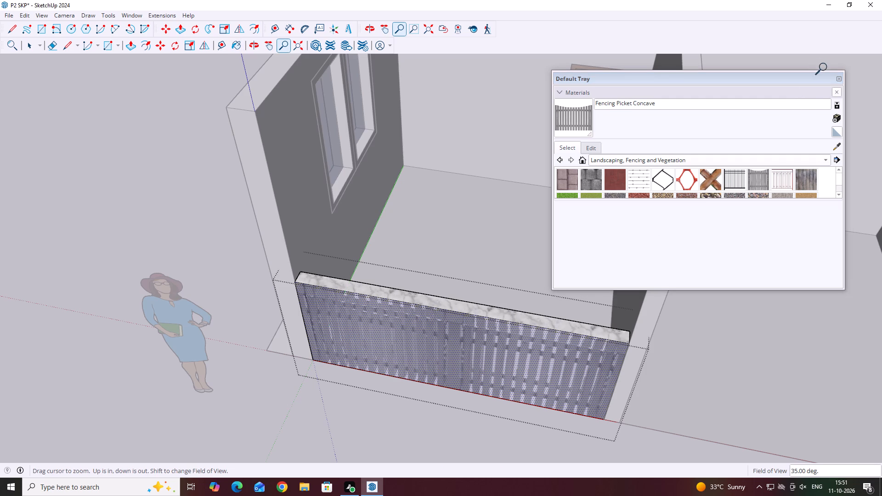
# Close the materials tray and leave the low front wall's group.
pyautogui.click(842, 75)
pyautogui.click(837, 80)
pyautogui.press('Escape')
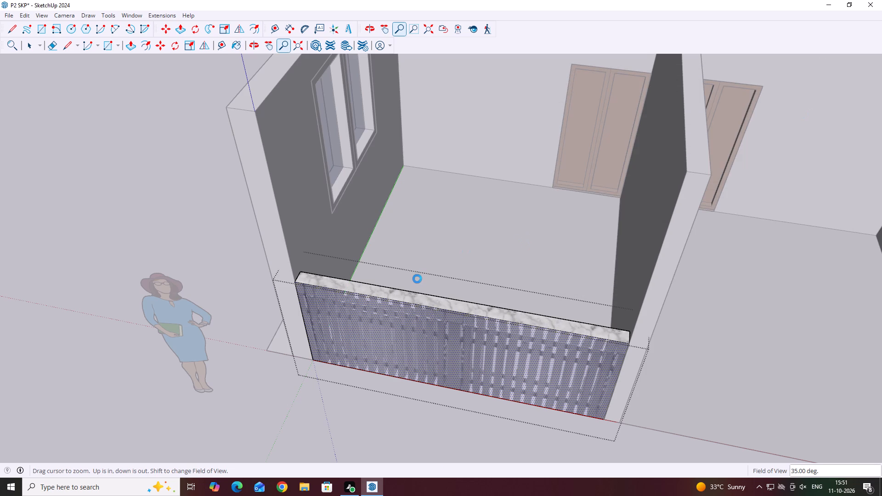
pyautogui.press('space')
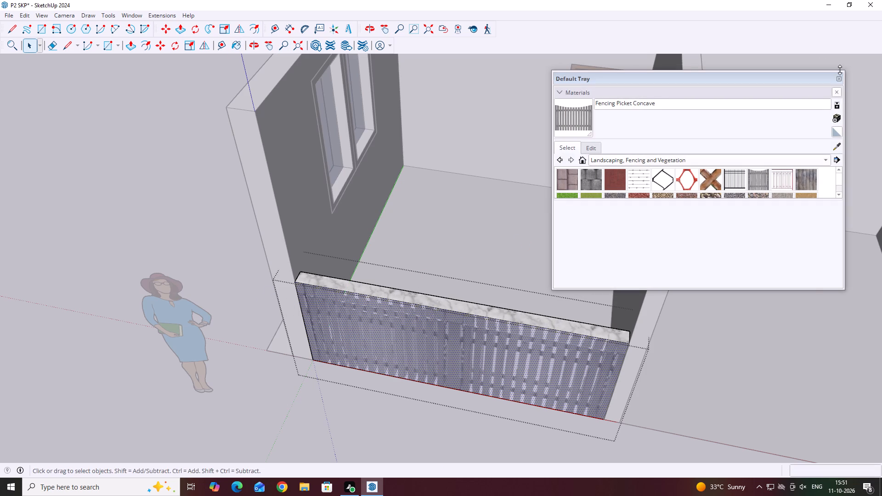
pyautogui.click(839, 77)
pyautogui.press('space')
pyautogui.click(707, 300)
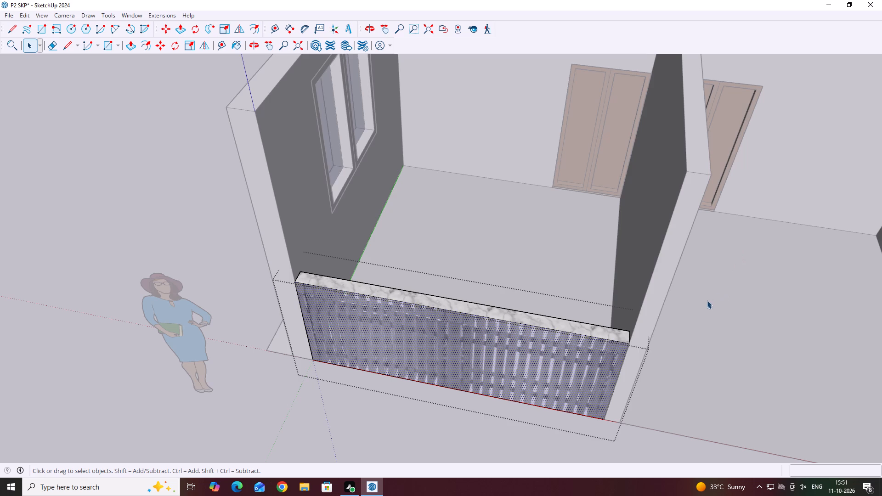
# Copy the fence wall group from its lower outer corner to the partition's far base corner, across the adjacent room's open front.
pyautogui.moveTo(488, 327); pyautogui.dragTo(531, 188, button='middle')
pyautogui.scroll(2, 498, 168)
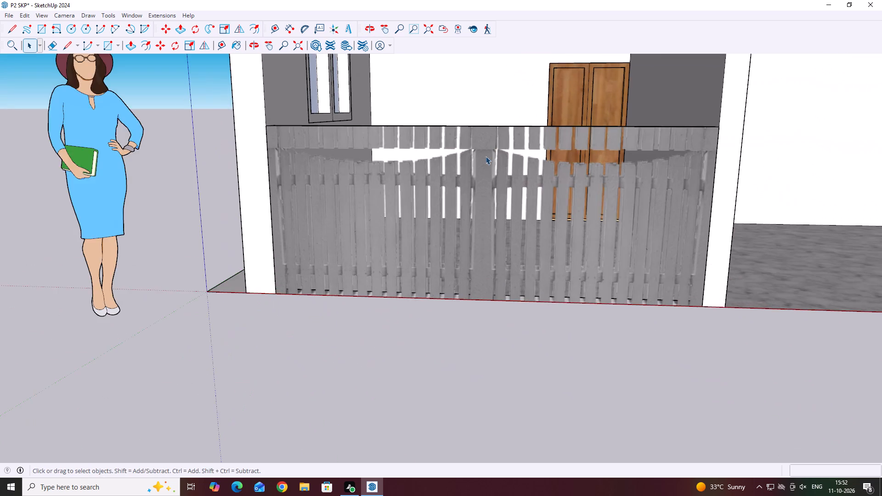
pyautogui.scroll(3, 486, 156)
pyautogui.moveTo(570, 122); pyautogui.dragTo(509, 113, button='middle')
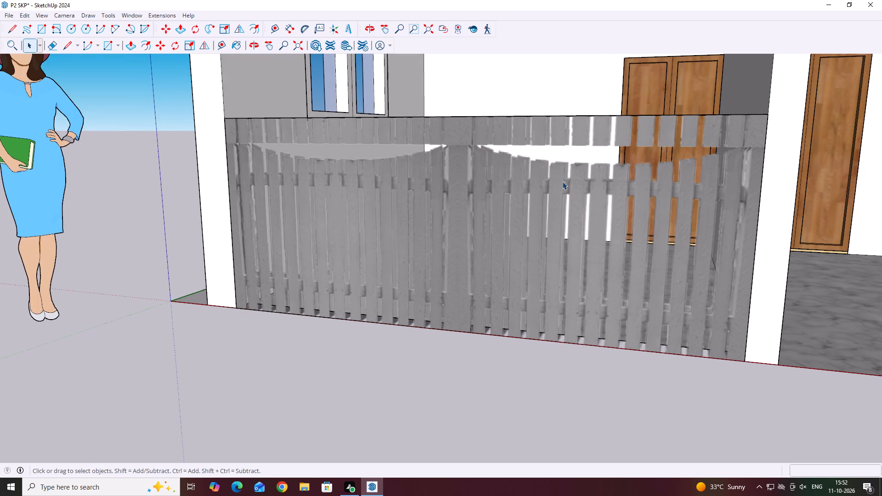
pyautogui.click(562, 181)
pyautogui.moveTo(565, 188); pyautogui.dragTo(584, 209, button='middle')
pyautogui.scroll(-5, 568, 215)
pyautogui.moveTo(606, 212); pyautogui.dragTo(636, 287, button='middle')
pyautogui.scroll(-10, 558, 117)
pyautogui.moveTo(730, 168); pyautogui.dragTo(657, 175, button='middle')
pyautogui.click(557, 209)
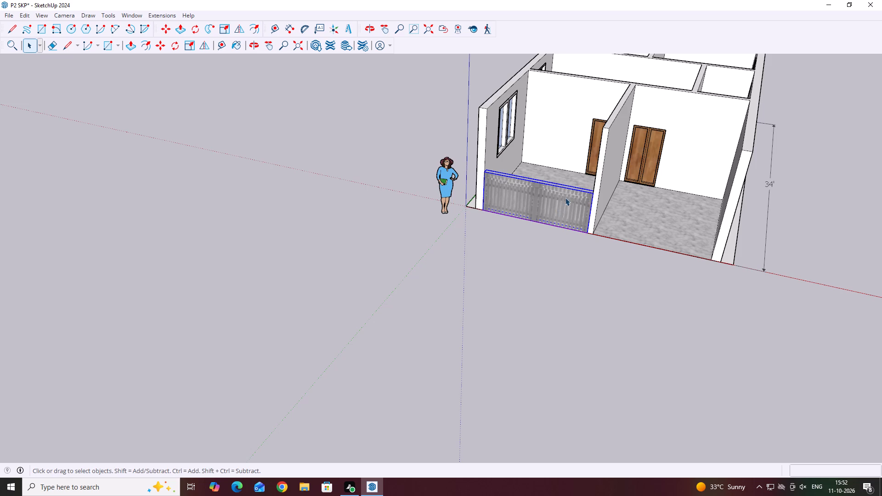
pyautogui.moveTo(567, 199); pyautogui.dragTo(592, 247, button='middle')
pyautogui.press('m')
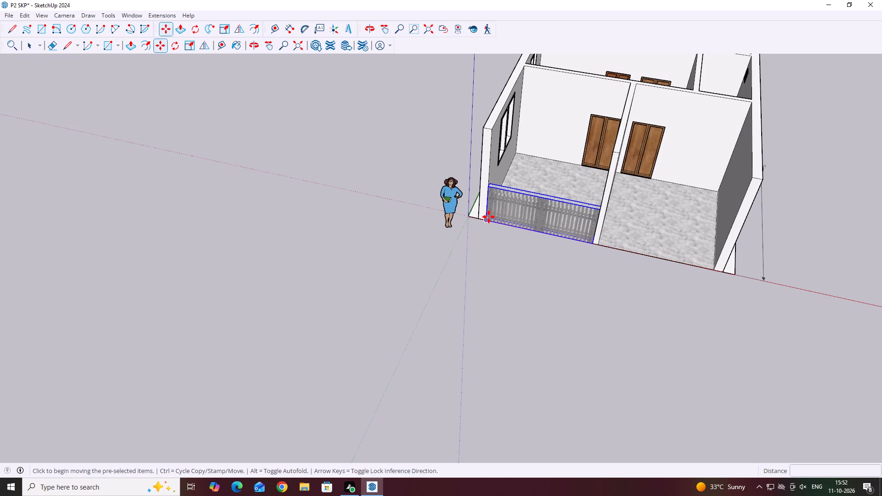
pyautogui.click(487, 220)
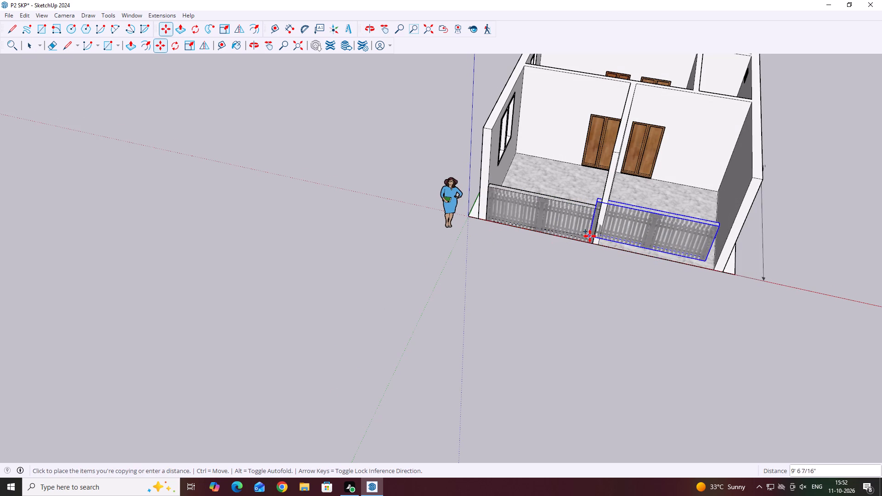
pyautogui.click(599, 243)
pyautogui.press('space')
pyautogui.click(511, 289)
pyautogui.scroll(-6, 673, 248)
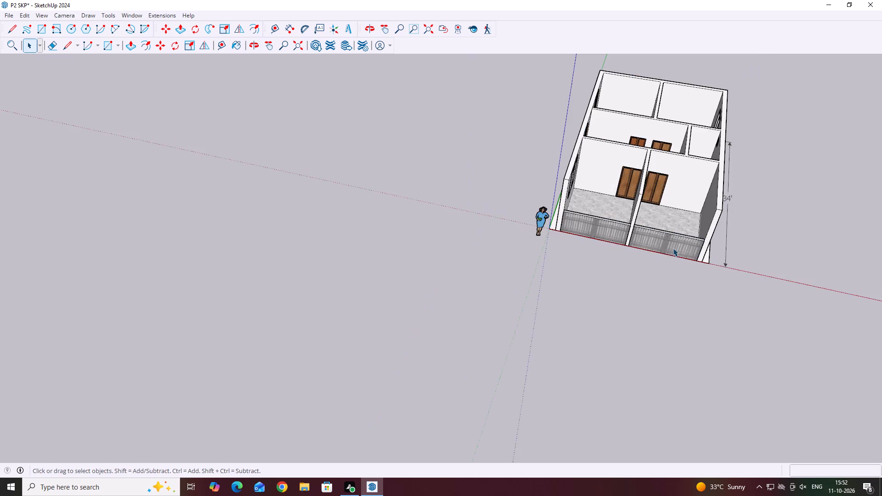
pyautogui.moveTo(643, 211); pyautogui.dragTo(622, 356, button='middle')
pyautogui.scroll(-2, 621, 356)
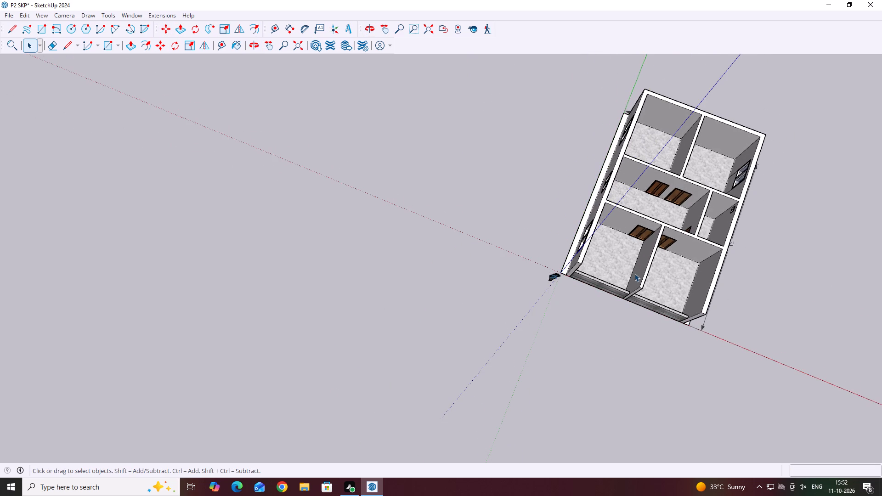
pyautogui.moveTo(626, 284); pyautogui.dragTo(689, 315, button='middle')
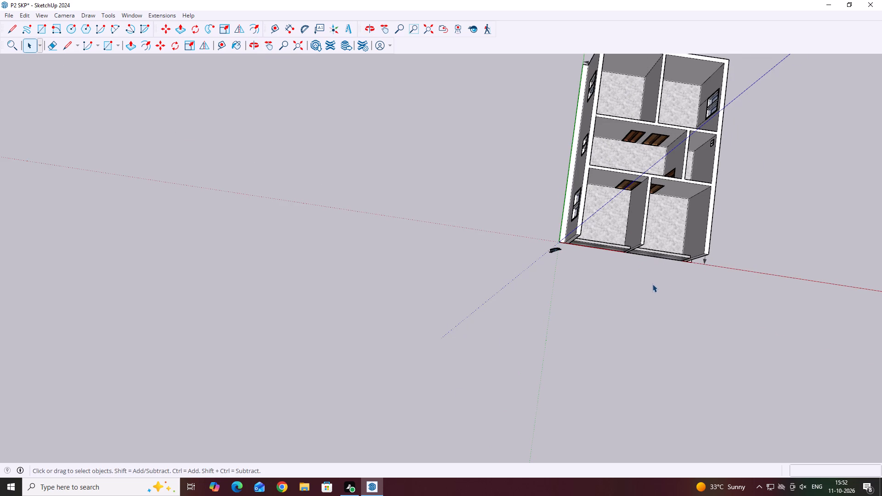
# Draw a rectangle about 5'9" by 3'1" on the corner room's marble floor, against the wall beneath the window.
pyautogui.scroll(4, 657, 229)
pyautogui.moveTo(631, 208); pyautogui.dragTo(518, 160, button='middle')
pyautogui.moveTo(712, 350); pyautogui.dragTo(552, 254, button='middle')
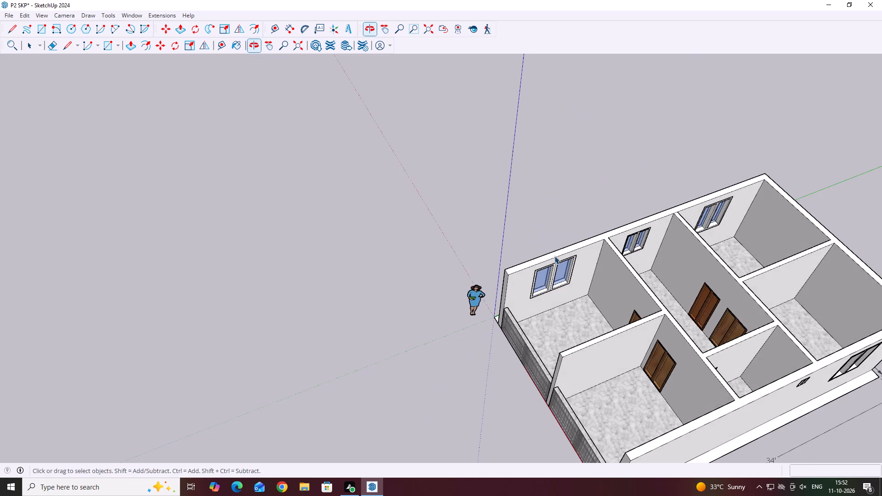
pyautogui.moveTo(607, 265); pyautogui.dragTo(560, 254, button='middle')
pyautogui.scroll(-4, 633, 290)
pyautogui.scroll(3, 658, 288)
pyautogui.moveTo(645, 293); pyautogui.dragTo(603, 344, button='middle')
pyautogui.scroll(5, 763, 328)
pyautogui.moveTo(642, 308); pyautogui.dragTo(599, 382, button='middle')
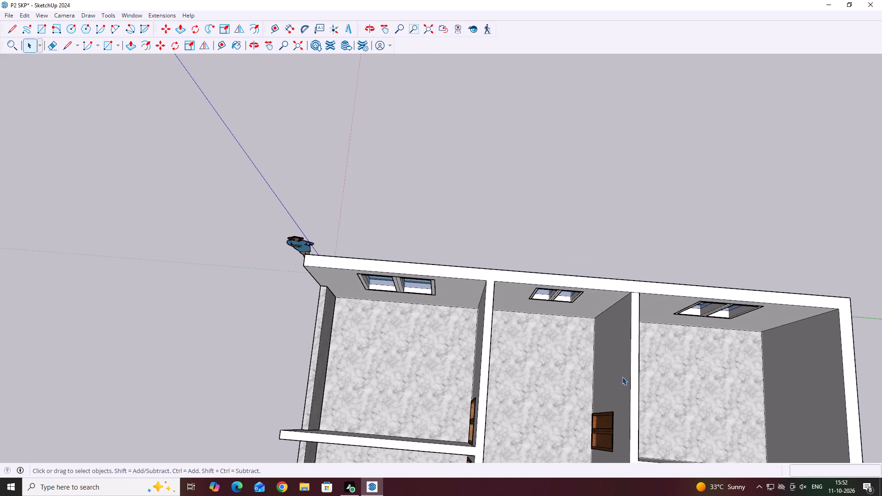
pyautogui.press('r')
pyautogui.scroll(8, 634, 401)
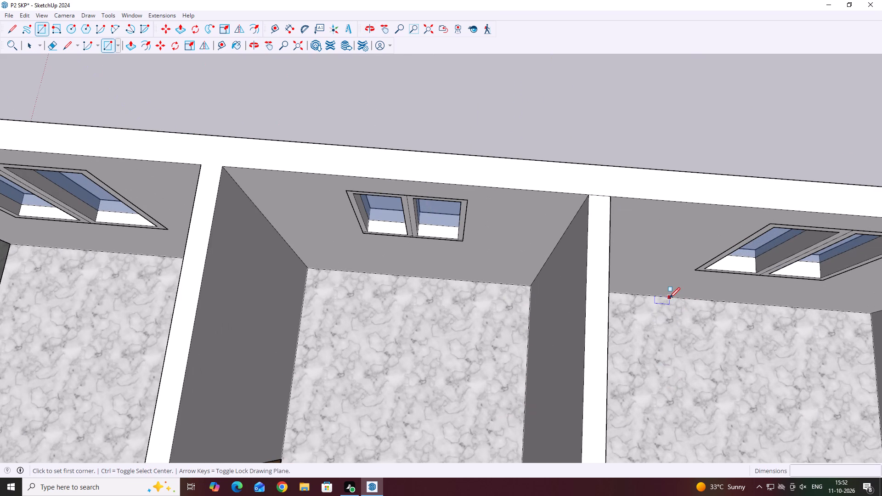
pyautogui.click(667, 297)
pyautogui.scroll(-11, 665, 344)
pyautogui.scroll(11, 699, 360)
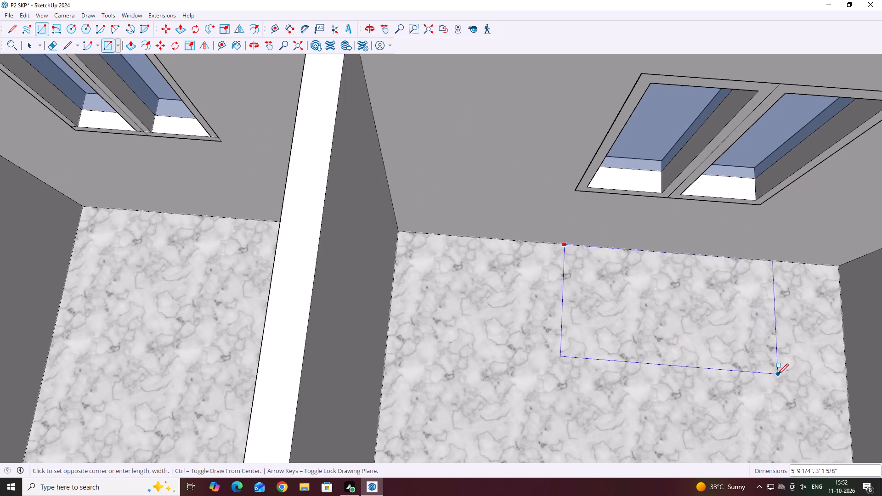
pyautogui.click(783, 372)
# Select only the floor rectangle beneath the window, with its edges, and make it a group.
pyautogui.press('space')
pyautogui.tripleClick(718, 343)
pyautogui.rightClick(718, 342)
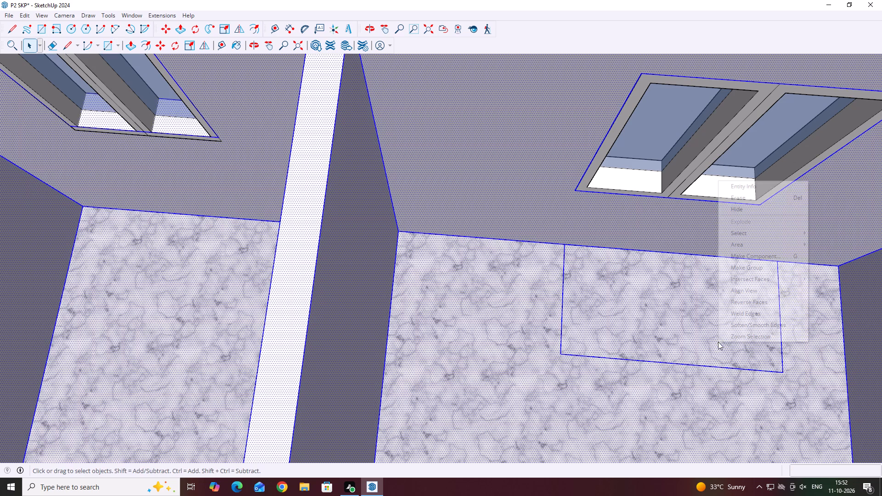
pyautogui.press('Escape')
pyautogui.scroll(-11, 514, 295)
pyautogui.click(743, 208)
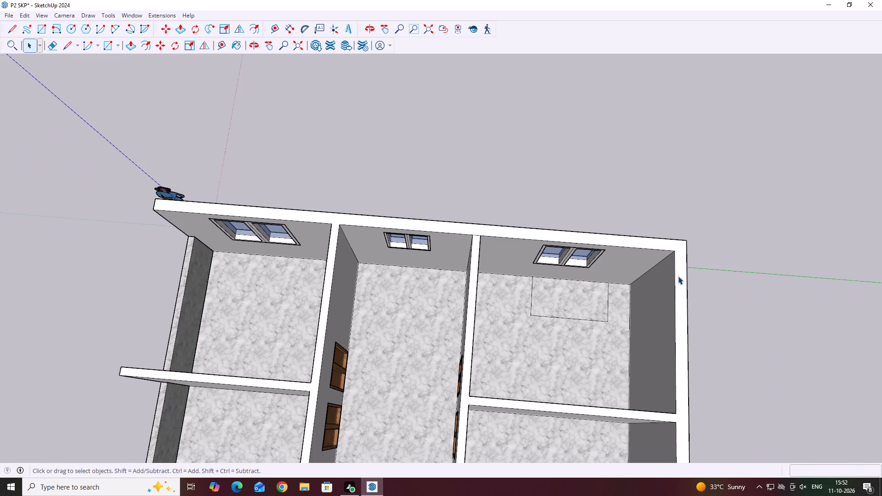
pyautogui.scroll(4, 543, 327)
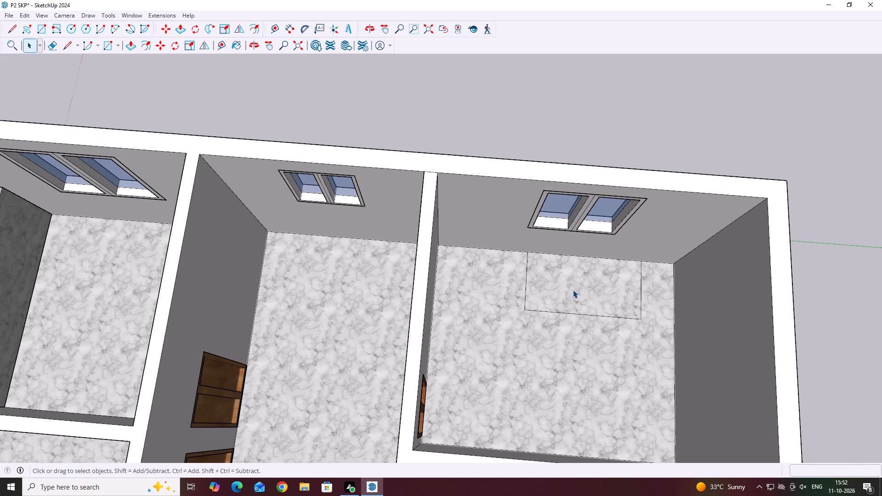
pyautogui.doubleClick(573, 290)
pyautogui.rightClick(573, 290)
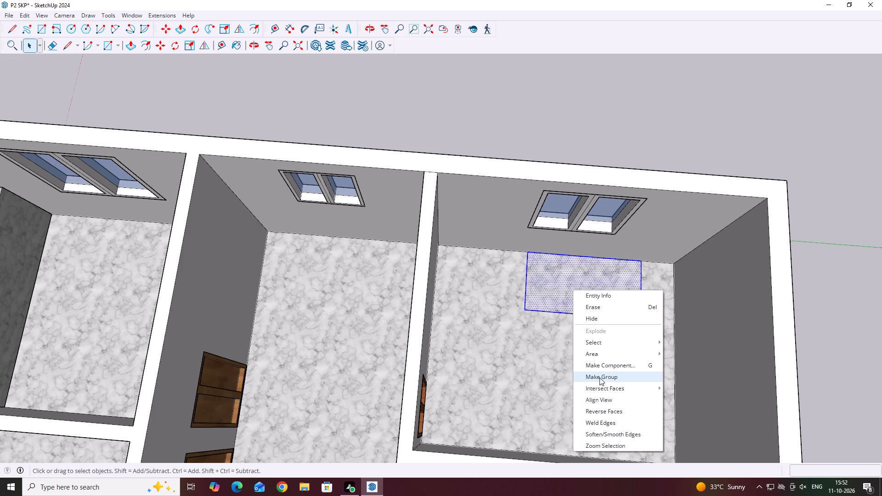
pyautogui.click(599, 378)
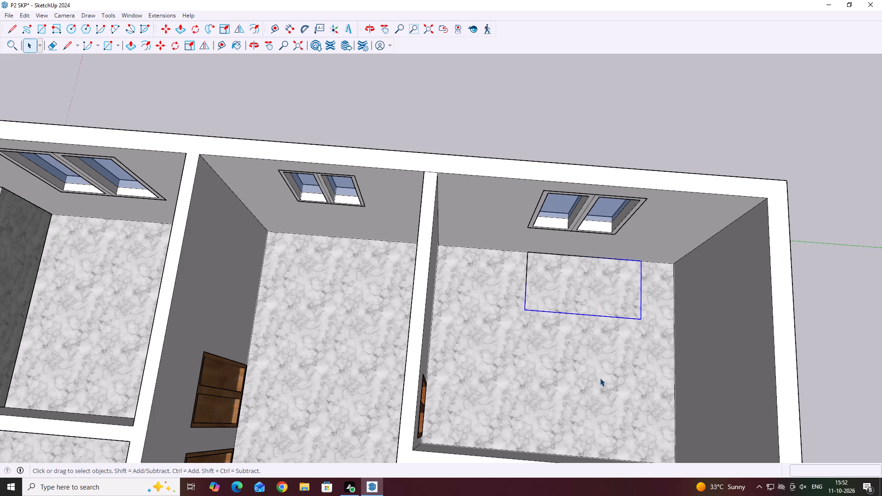
# Open the rectangle's group and pull its face up about 2' into a block.
pyautogui.click(612, 291)
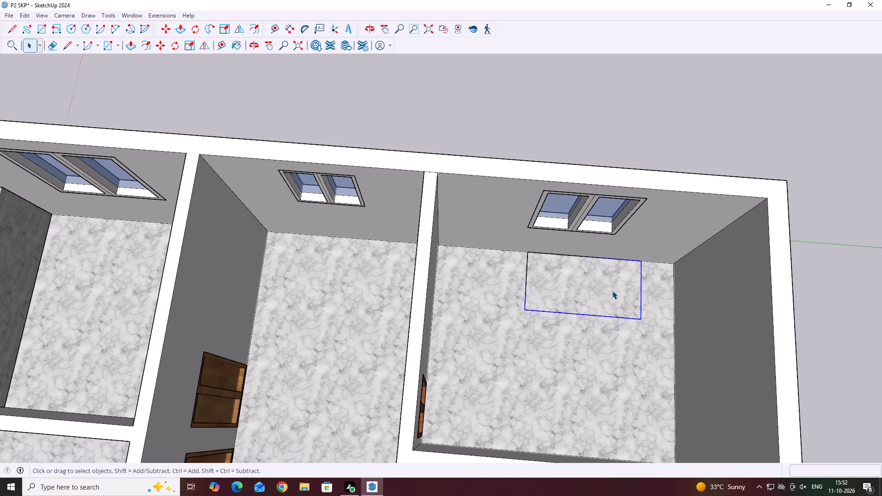
pyautogui.doubleClick(612, 294)
pyautogui.click(606, 294)
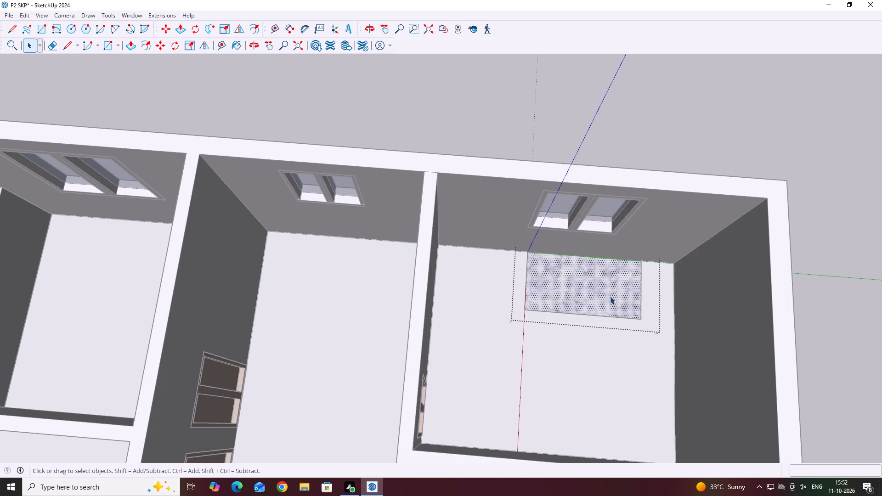
pyautogui.click(610, 296)
pyautogui.moveTo(608, 326); pyautogui.dragTo(638, 272, button='middle')
pyautogui.press('p')
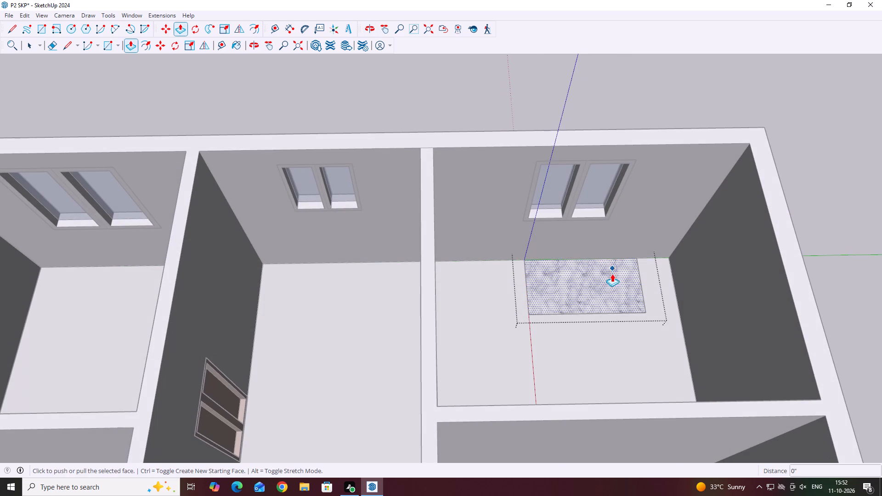
pyautogui.click(605, 303)
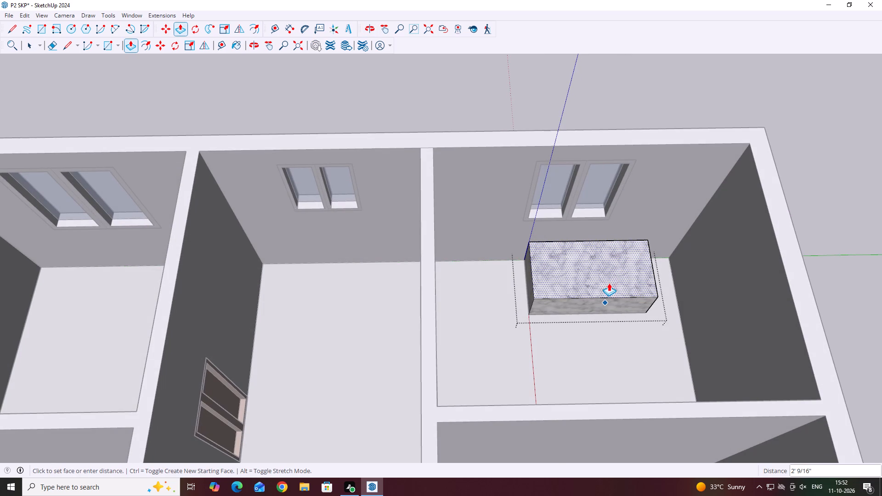
pyautogui.click(609, 283)
# Draw lines across the block's top face to mark out an armrest strip at each end and a backrest strip along the wall.
pyautogui.scroll(-5, 522, 268)
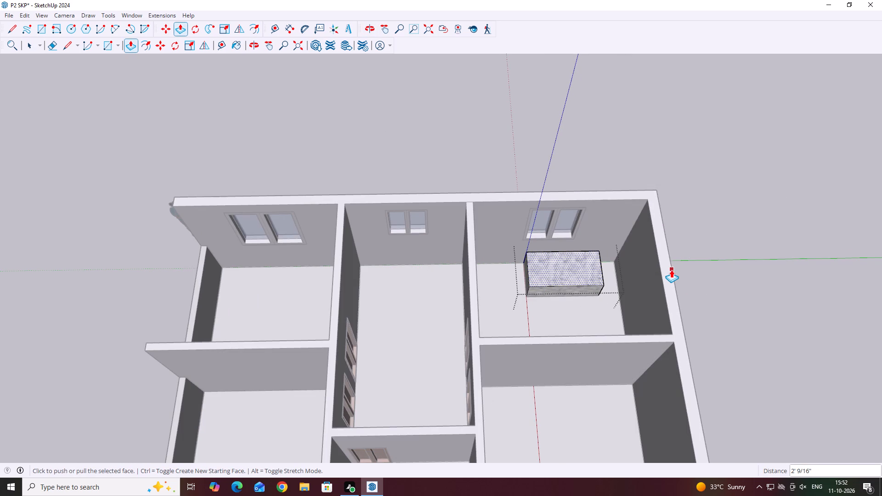
pyautogui.press('l')
pyautogui.scroll(9, 576, 277)
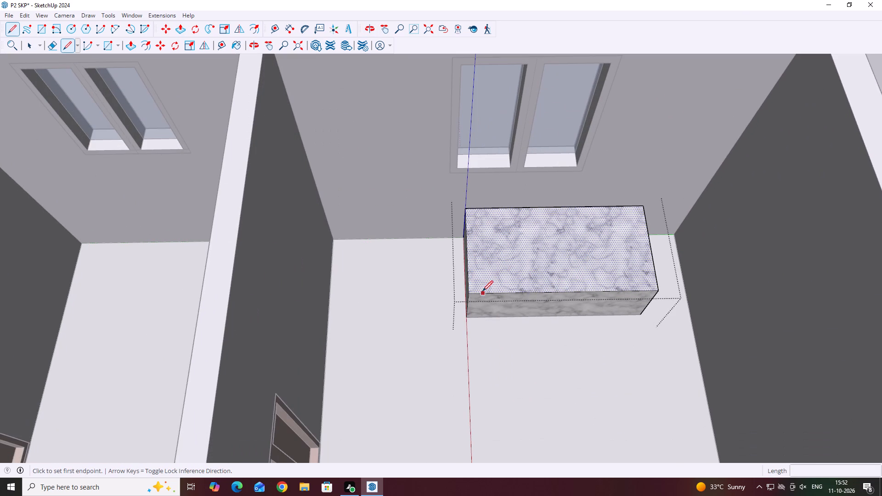
pyautogui.click(483, 293)
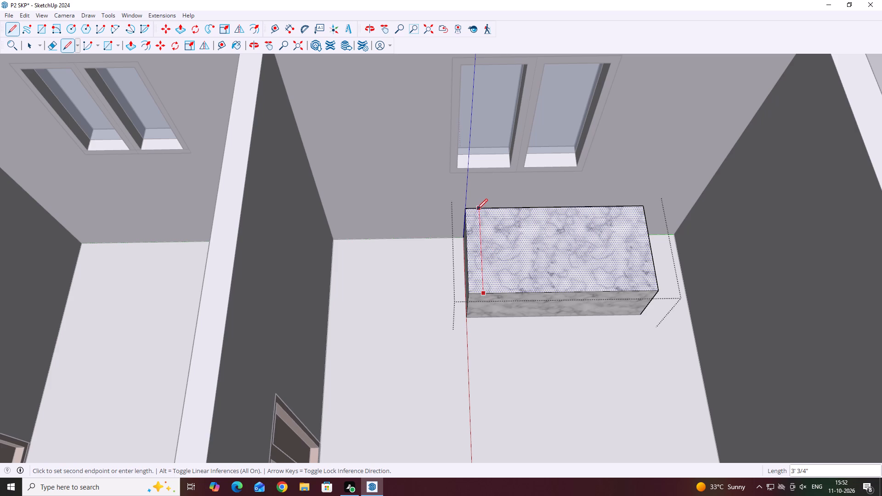
pyautogui.click(477, 209)
pyautogui.click(479, 223)
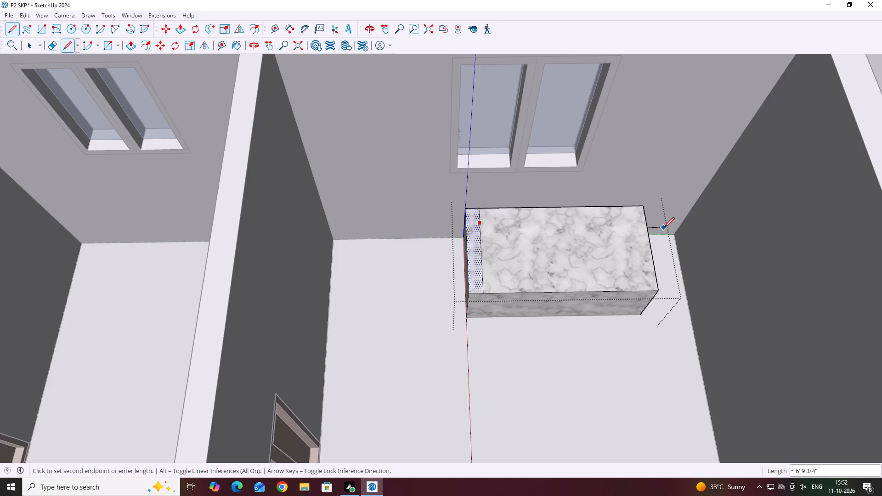
pyautogui.click(646, 220)
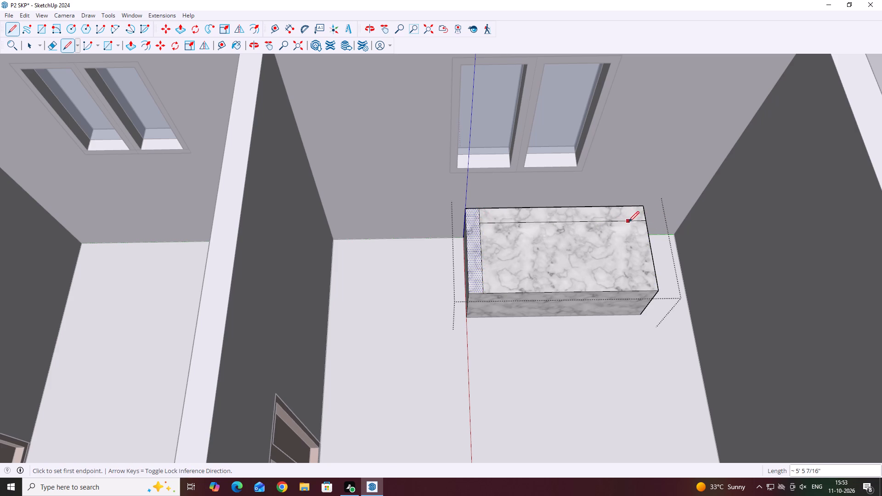
pyautogui.click(629, 221)
pyautogui.click(642, 290)
pyautogui.press('space')
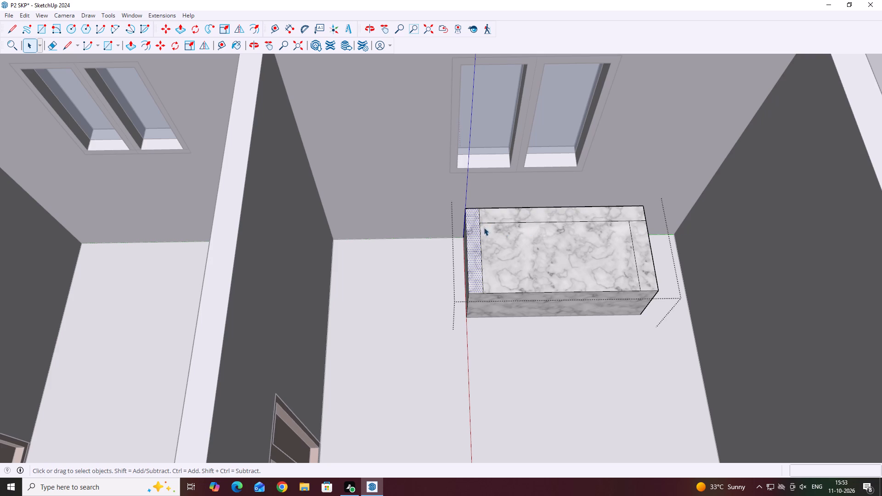
# Push the block's inner top face down about 11 5/8" to form the sofa seat, and leave the group.
pyautogui.click(526, 258)
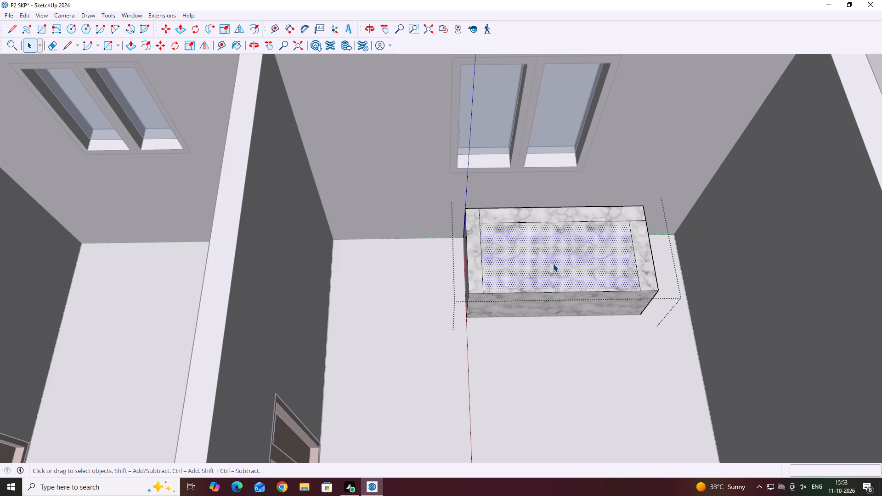
pyautogui.press('p')
pyautogui.click(561, 270)
pyautogui.click(560, 283)
pyautogui.moveTo(625, 255); pyautogui.dragTo(627, 227, button='middle')
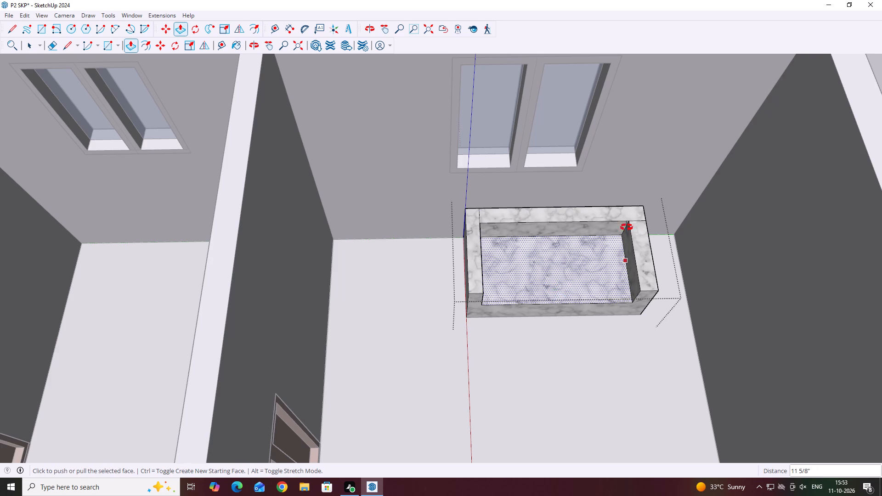
pyautogui.moveTo(627, 227); pyautogui.dragTo(623, 194, button='middle')
pyautogui.moveTo(521, 225); pyautogui.dragTo(537, 252, button='middle')
pyautogui.moveTo(644, 264); pyautogui.dragTo(616, 222, button='middle')
pyautogui.scroll(-3, 509, 225)
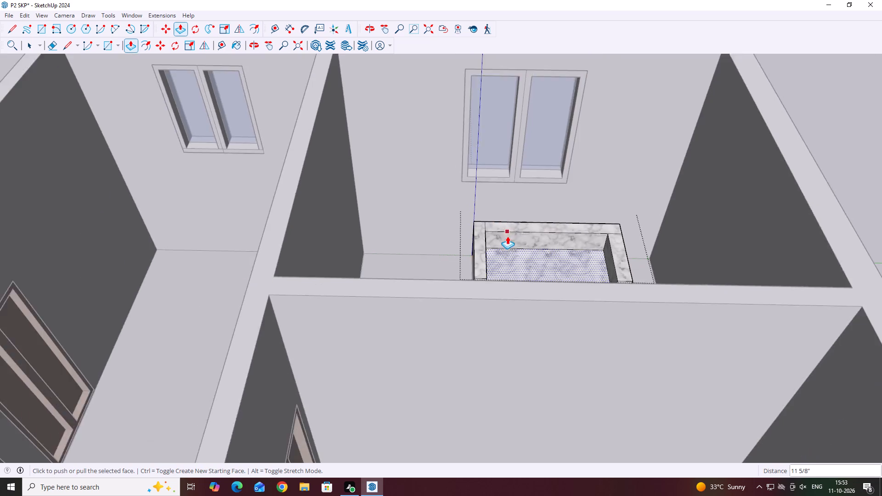
pyautogui.moveTo(512, 236); pyautogui.dragTo(516, 278, button='middle')
pyautogui.press('space')
pyautogui.click(821, 168)
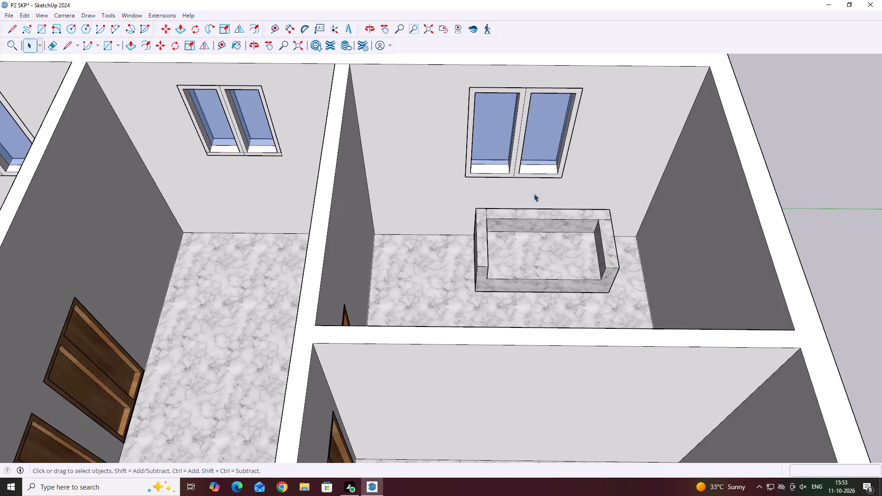
# Reopen the sofa group, delete the two leftover lines where the backrest meets the armrests, and leave the group.
pyautogui.moveTo(539, 203); pyautogui.dragTo(569, 257, button='middle')
pyautogui.moveTo(629, 232); pyautogui.dragTo(590, 221, button='middle')
pyautogui.scroll(3, 583, 219)
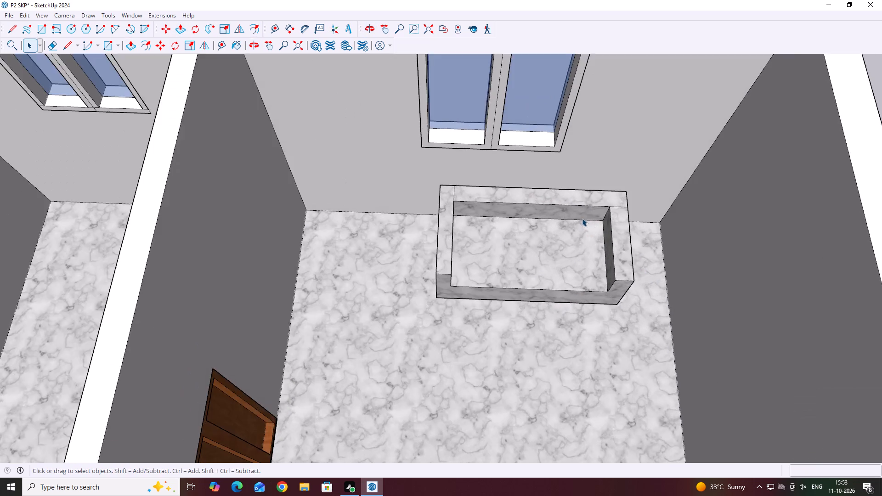
pyautogui.scroll(2, 582, 218)
pyautogui.doubleClick(577, 215)
pyautogui.moveTo(620, 217); pyautogui.dragTo(567, 209, button='middle')
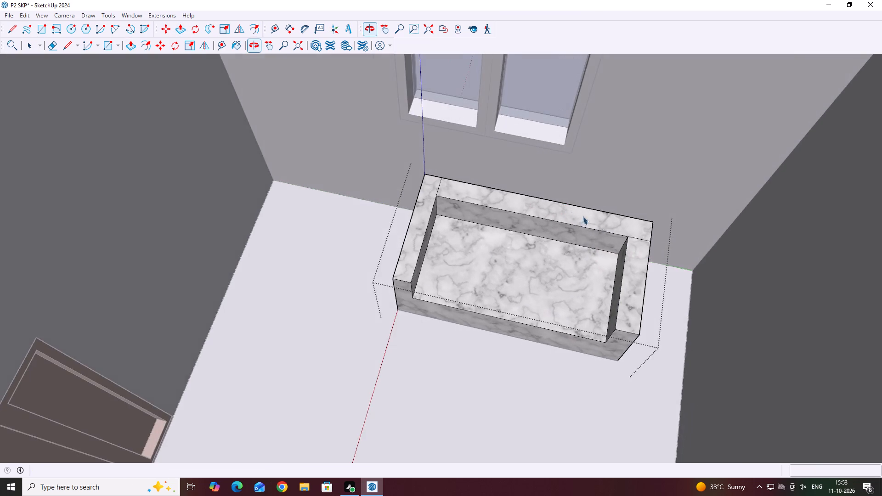
pyautogui.scroll(5, 601, 226)
pyautogui.moveTo(640, 241); pyautogui.dragTo(668, 252, button='middle')
pyautogui.scroll(3, 663, 234)
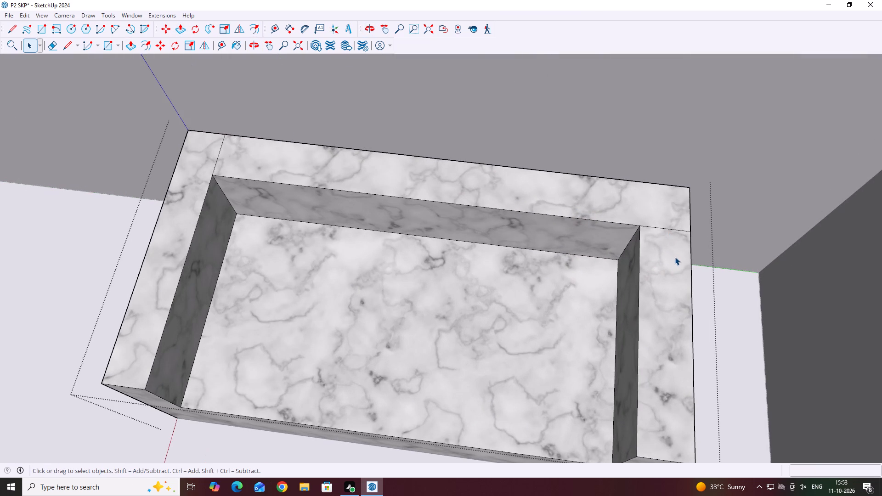
pyautogui.scroll(2, 684, 234)
pyautogui.click(679, 228)
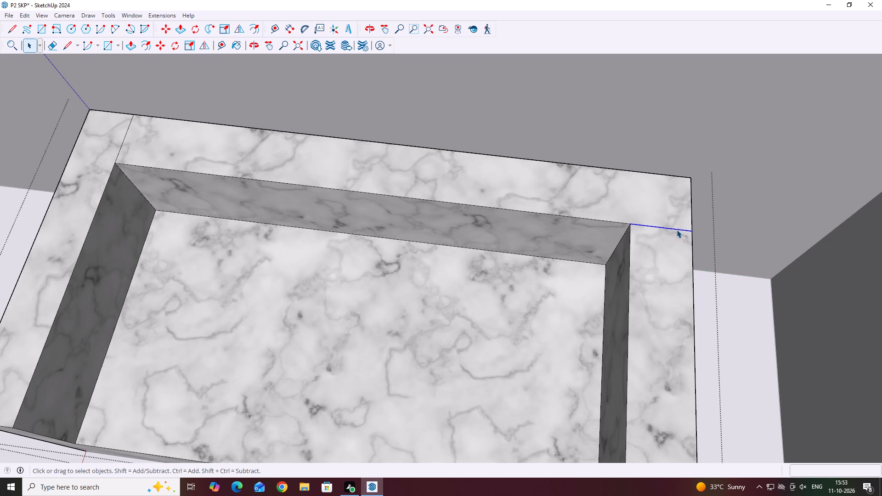
pyautogui.press('Delete')
pyautogui.scroll(-10, 628, 245)
pyautogui.moveTo(631, 247); pyautogui.dragTo(633, 252, button='middle')
pyautogui.scroll(3, 404, 213)
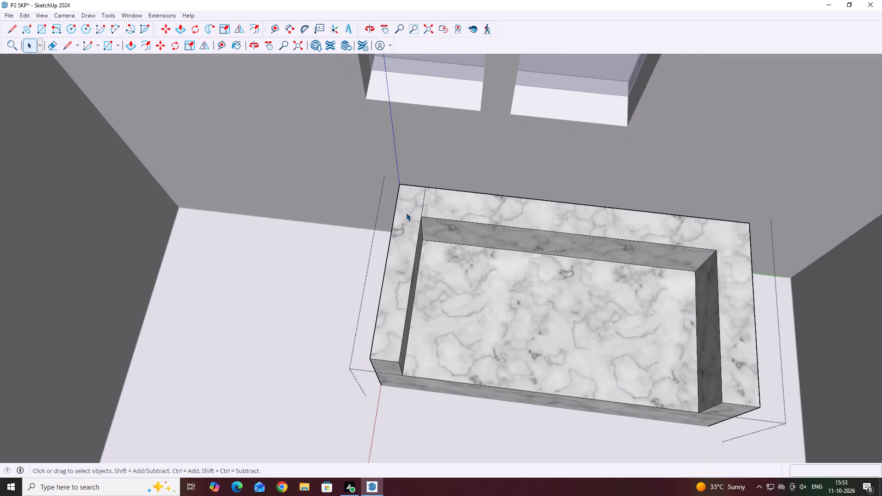
pyautogui.scroll(2, 406, 213)
pyautogui.click(429, 190)
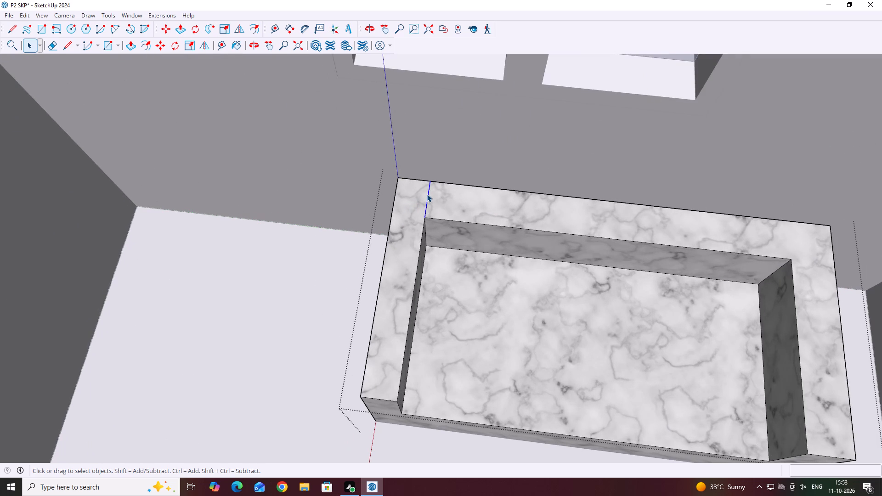
pyautogui.press('Delete')
pyautogui.scroll(-4, 427, 193)
pyautogui.scroll(-14, 543, 279)
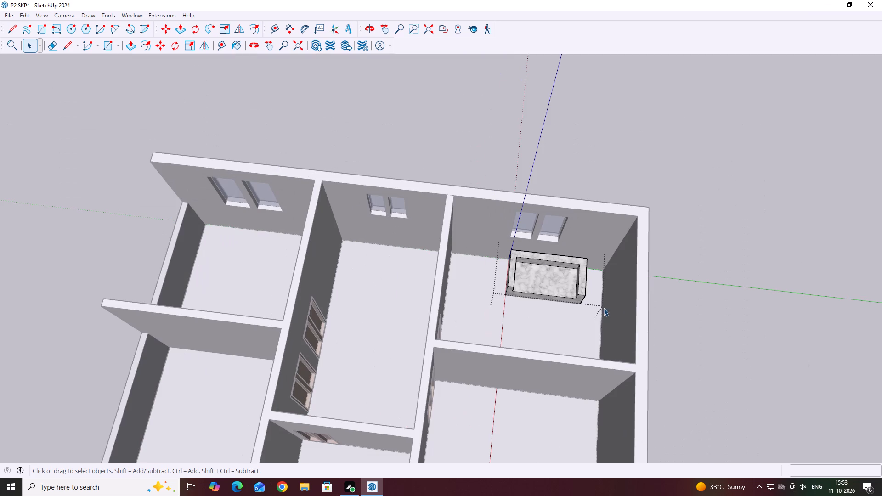
pyautogui.click(853, 311)
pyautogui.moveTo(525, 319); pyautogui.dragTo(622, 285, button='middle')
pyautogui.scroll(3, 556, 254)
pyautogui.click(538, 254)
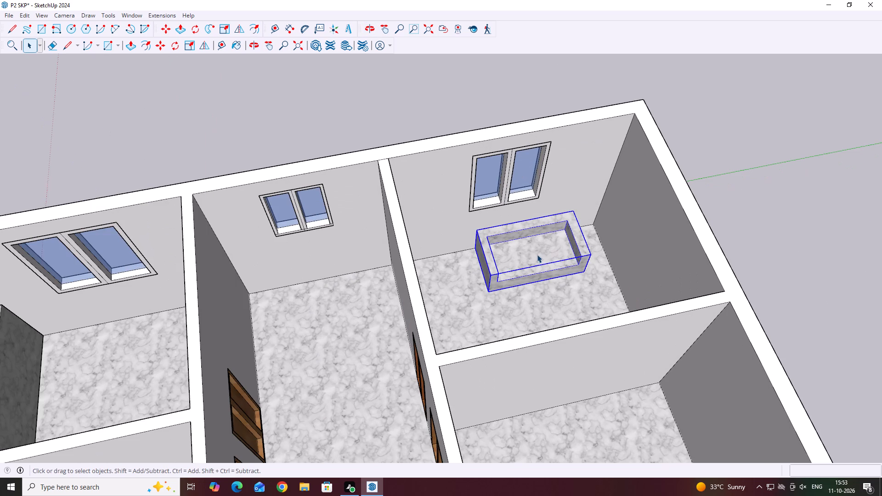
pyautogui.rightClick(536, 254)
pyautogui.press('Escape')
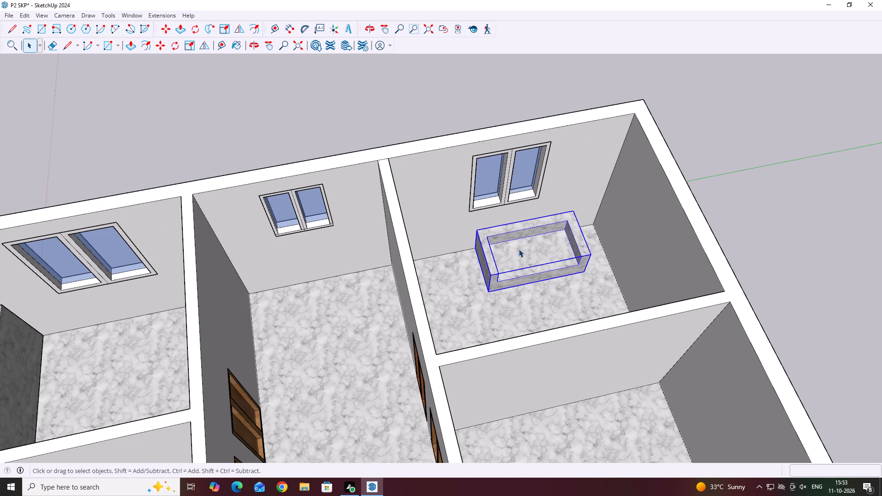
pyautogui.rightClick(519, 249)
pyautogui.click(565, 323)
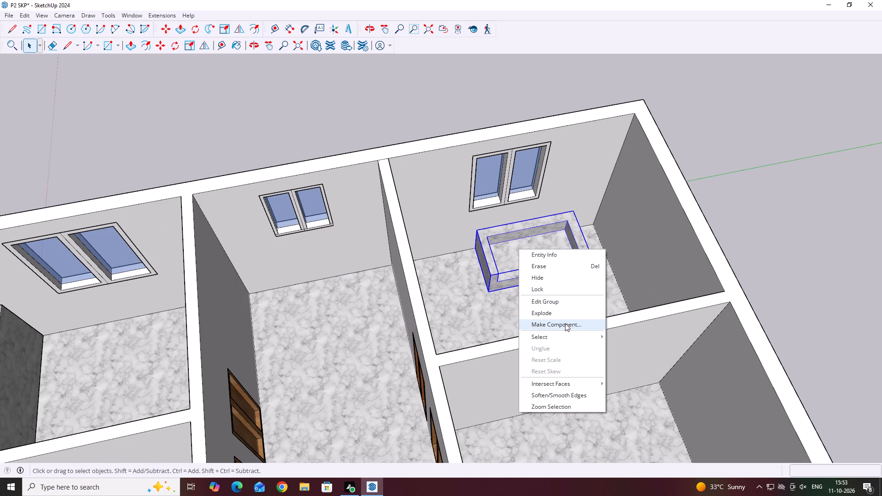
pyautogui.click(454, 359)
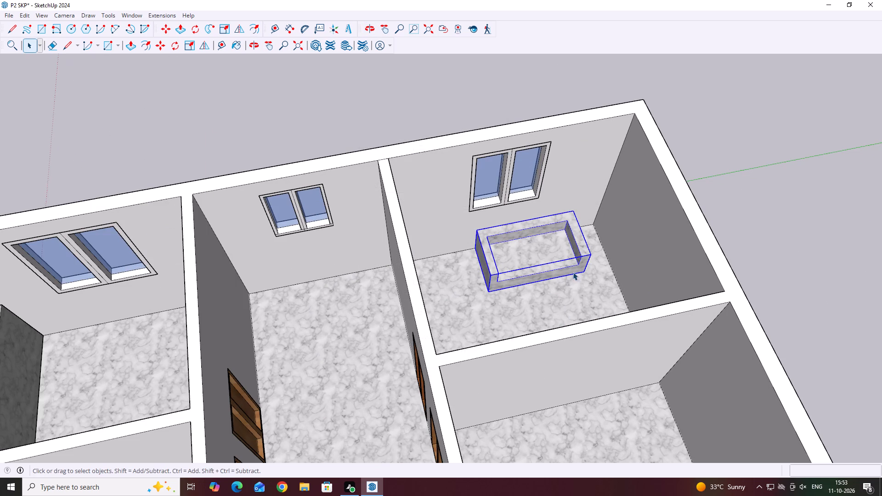
# Select the sofa group and pick the dark grey Color M06 from the Colors material collection for painting.
pyautogui.click(539, 260)
pyautogui.moveTo(580, 254); pyautogui.dragTo(491, 248, button='middle')
pyautogui.click(814, 246)
pyautogui.scroll(2, 604, 299)
pyautogui.click(597, 291)
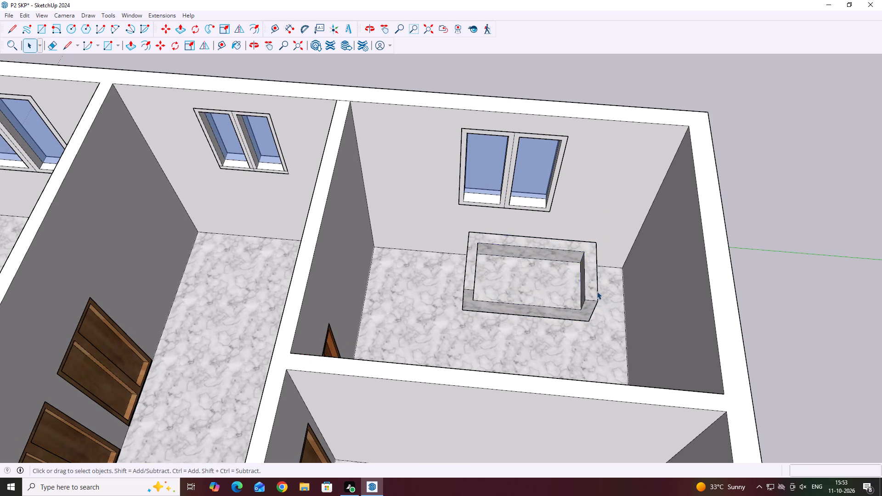
pyautogui.moveTo(539, 309); pyautogui.dragTo(534, 310, button='middle')
pyautogui.press('b')
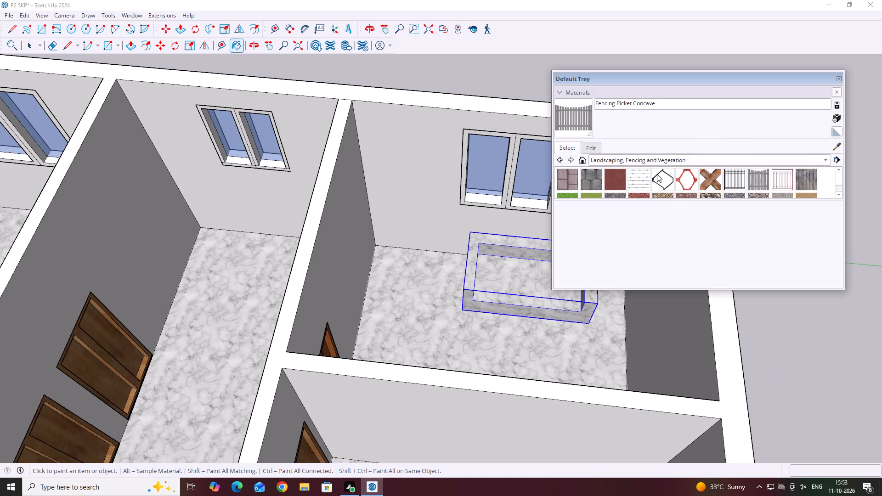
pyautogui.scroll(2, 616, 175)
pyautogui.click(693, 160)
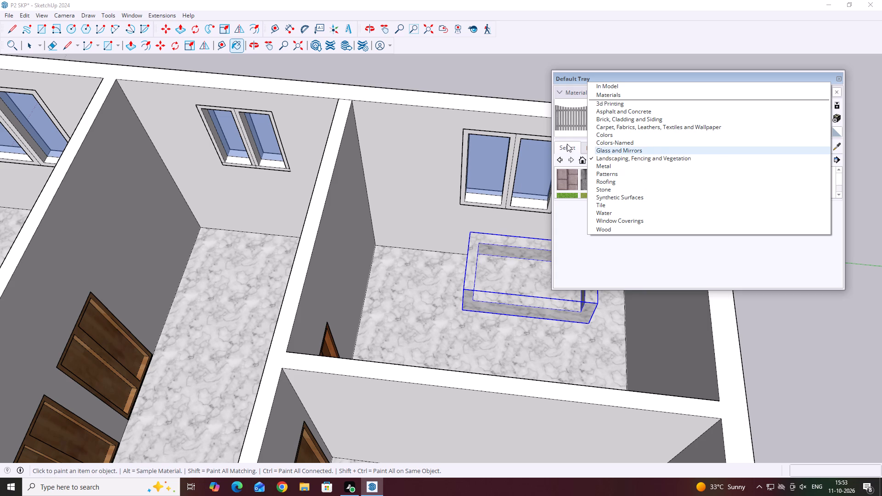
pyautogui.scroll(2, 608, 183)
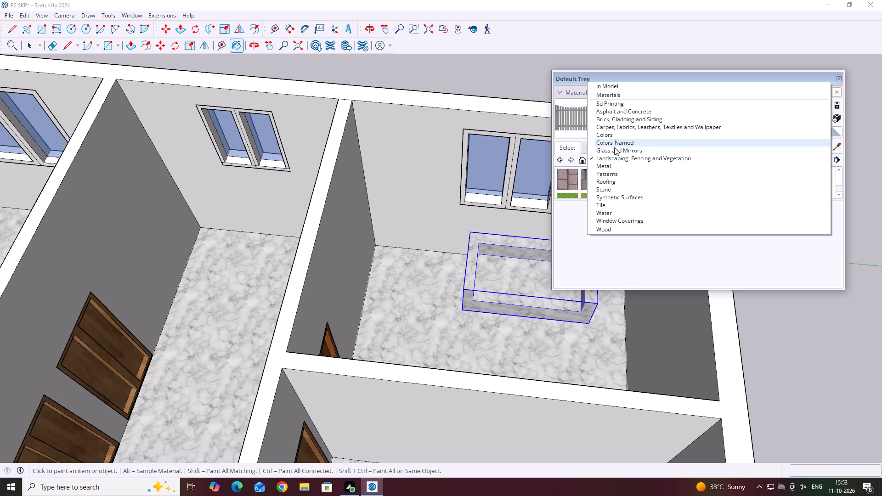
pyautogui.click(616, 159)
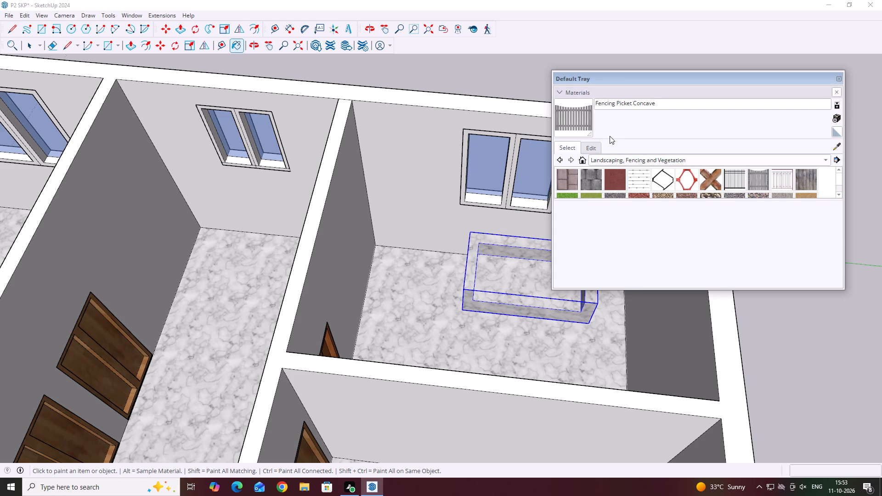
pyautogui.click(617, 161)
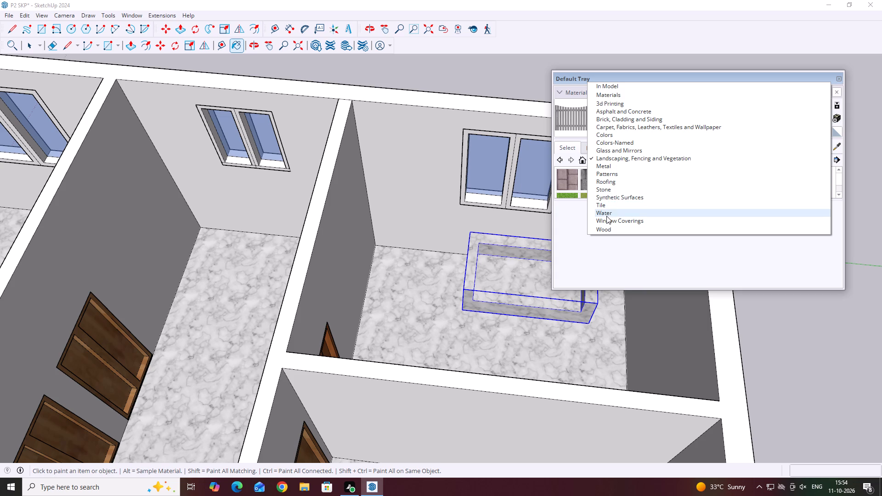
pyautogui.click(613, 136)
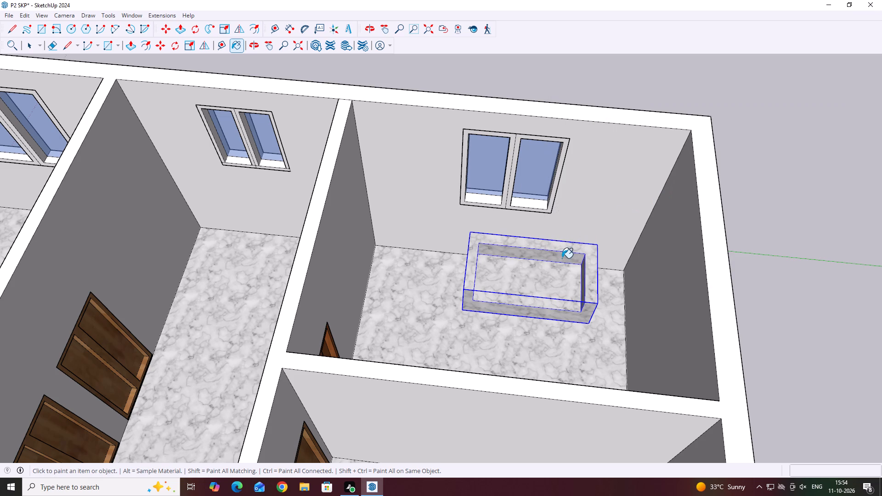
pyautogui.click(552, 253)
pyautogui.press('b')
pyautogui.scroll(-6, 639, 190)
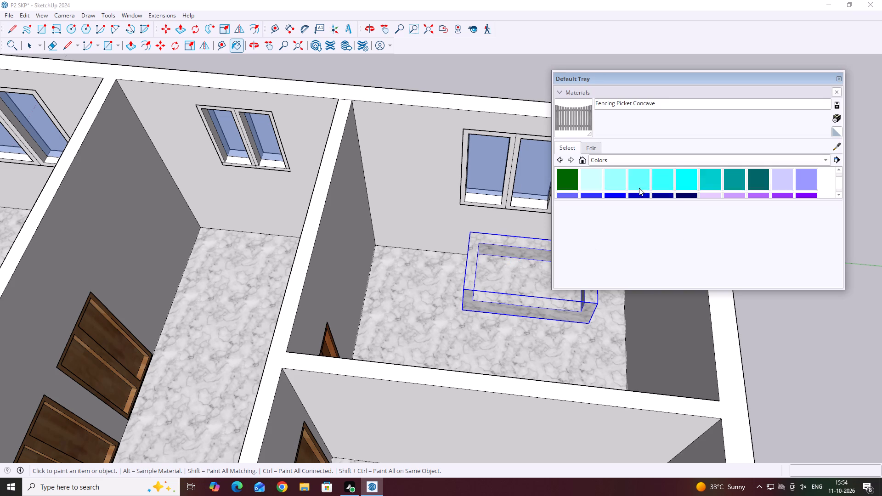
pyautogui.scroll(-6, 639, 188)
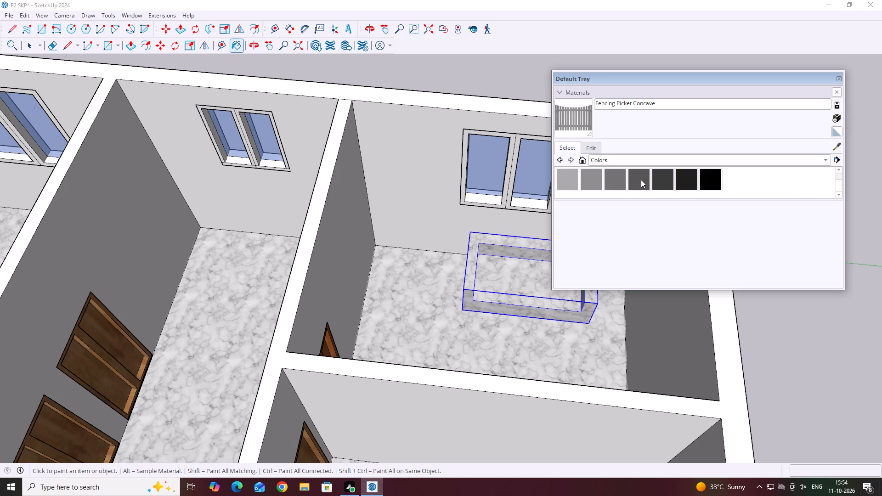
pyautogui.click(640, 179)
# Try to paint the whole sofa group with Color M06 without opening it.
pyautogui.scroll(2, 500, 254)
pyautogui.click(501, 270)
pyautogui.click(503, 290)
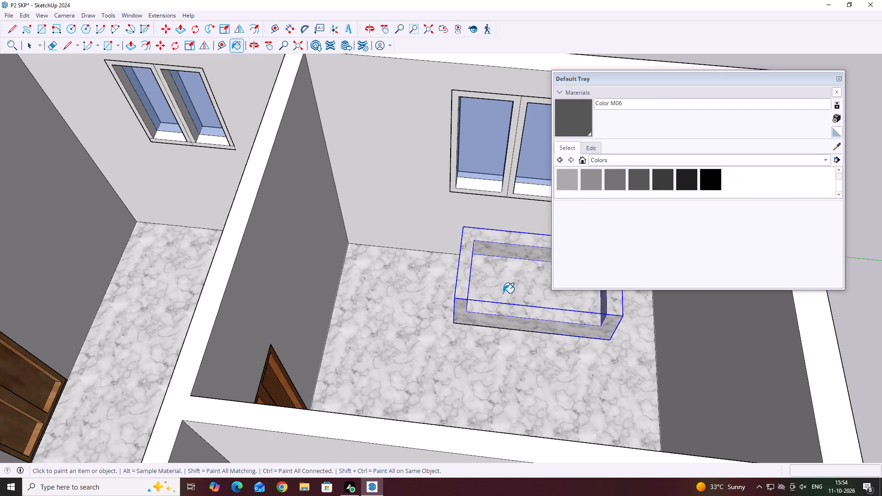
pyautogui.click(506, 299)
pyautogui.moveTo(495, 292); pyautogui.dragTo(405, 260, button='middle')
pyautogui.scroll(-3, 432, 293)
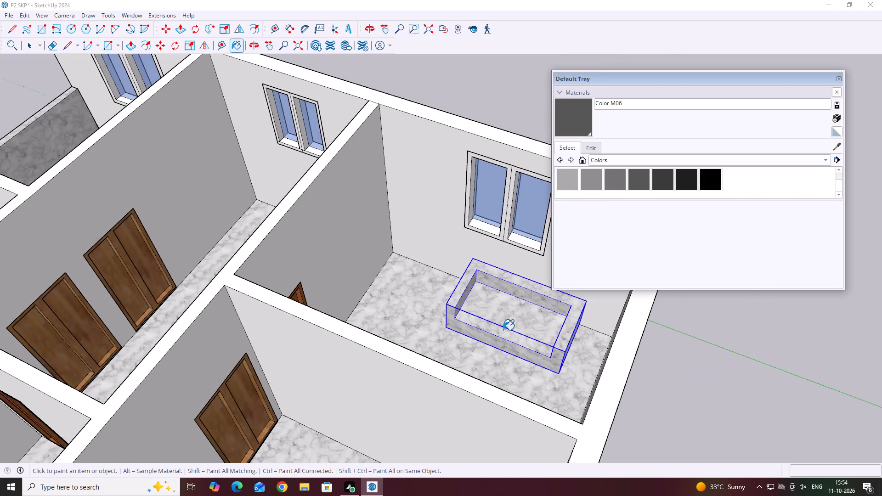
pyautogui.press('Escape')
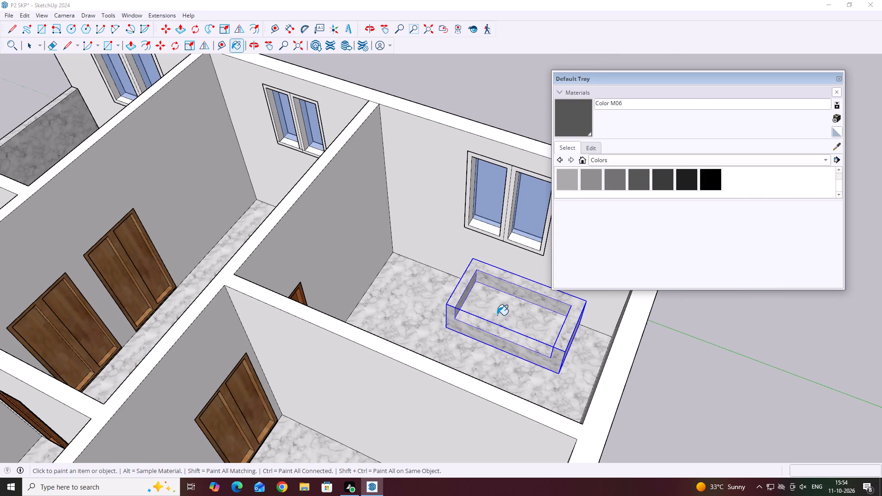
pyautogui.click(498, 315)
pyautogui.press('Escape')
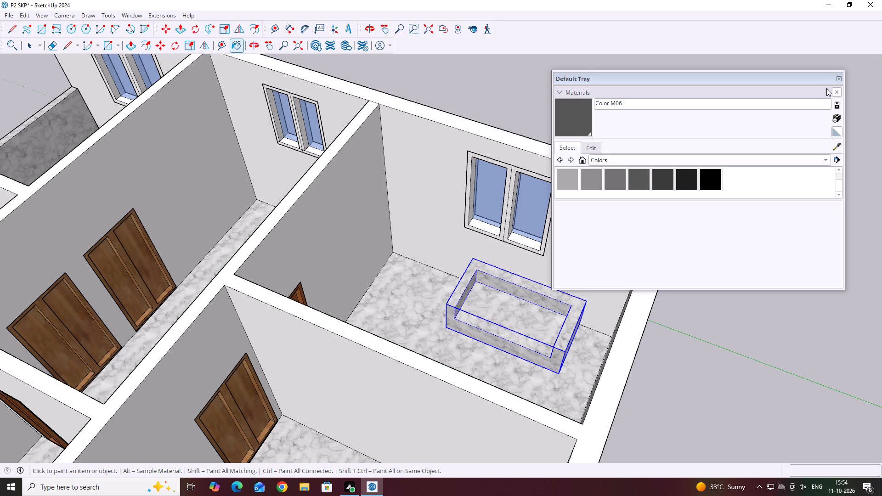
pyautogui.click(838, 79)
# Open the sofa group and paint its seat and front faces with Color M06.
pyautogui.scroll(3, 522, 307)
pyautogui.press('space')
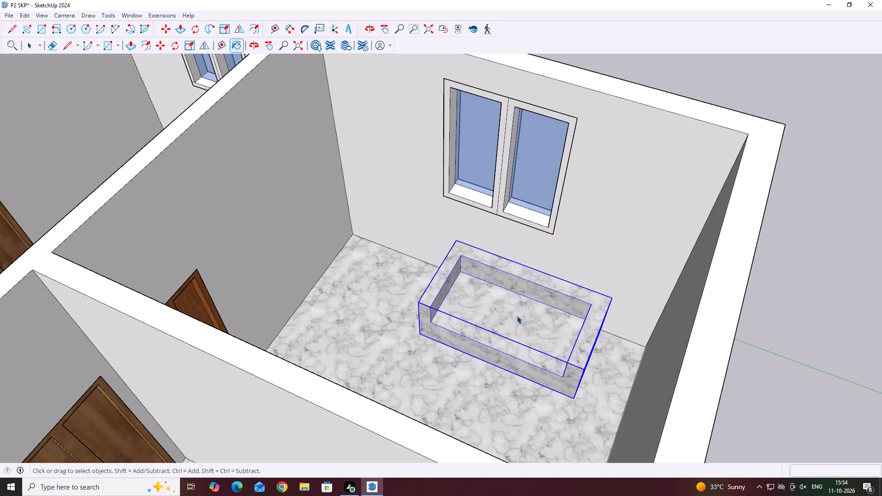
pyautogui.doubleClick(517, 316)
pyautogui.click(517, 316)
pyautogui.scroll(-5, 473, 292)
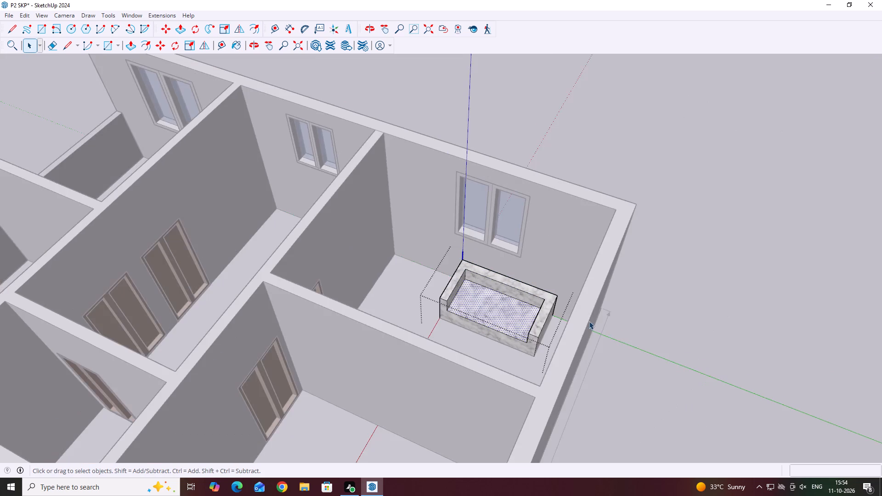
pyautogui.moveTo(591, 322); pyautogui.dragTo(639, 350, button='middle')
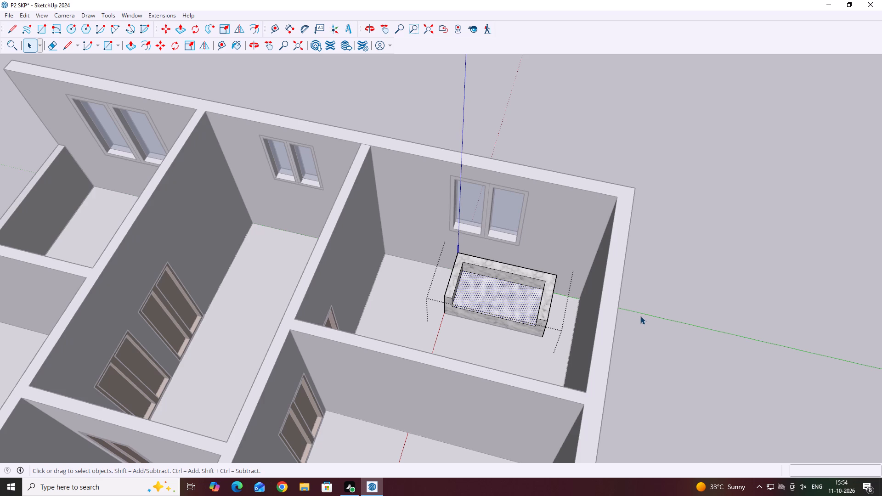
pyautogui.press('b')
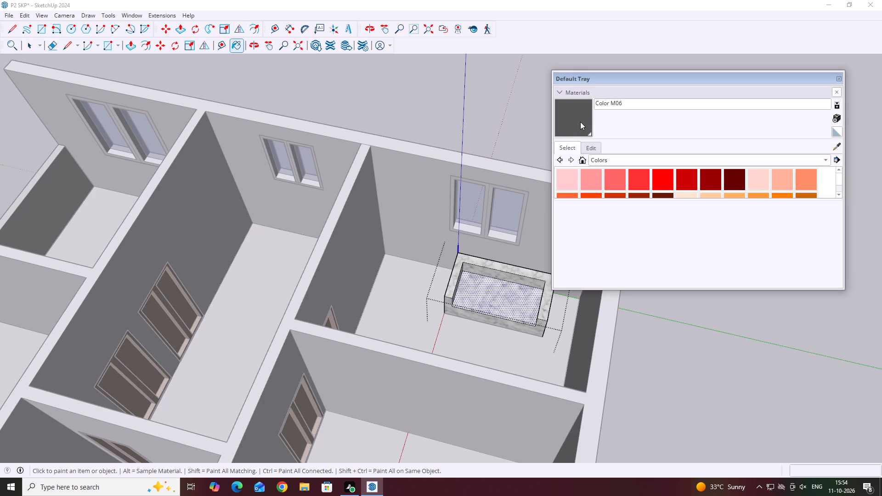
pyautogui.click(513, 295)
pyautogui.scroll(3, 474, 321)
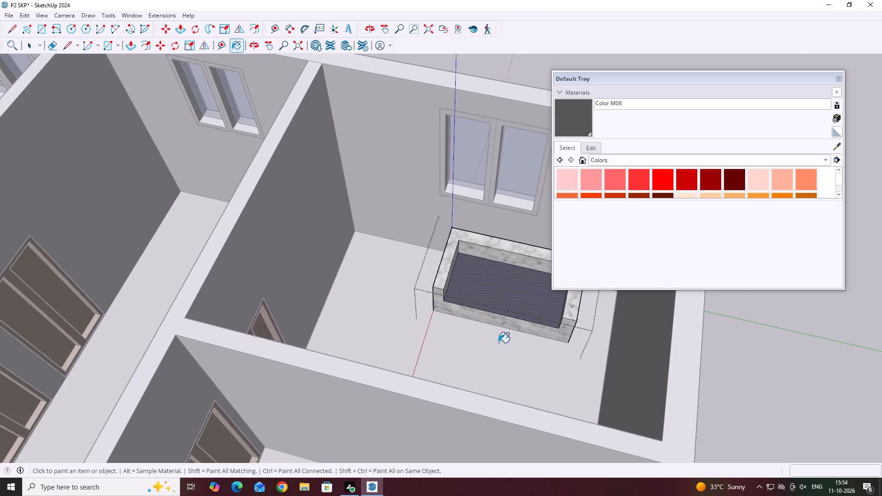
pyautogui.moveTo(498, 343); pyautogui.dragTo(548, 306, button='middle')
pyautogui.scroll(3, 530, 304)
pyautogui.click(518, 324)
# Paint the sofa's top face and the inner faces of its armrest and backrest with Color M06.
pyautogui.moveTo(459, 274); pyautogui.dragTo(458, 317, button='middle')
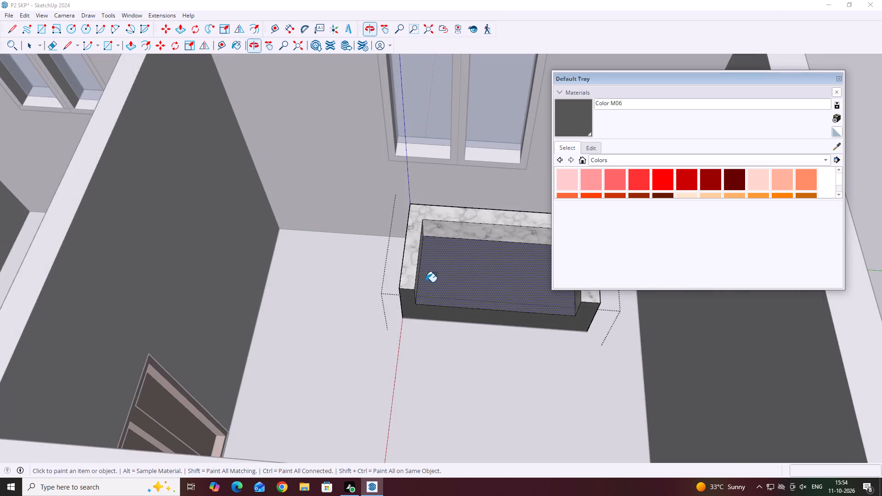
pyautogui.scroll(2, 424, 278)
pyautogui.click(411, 271)
pyautogui.click(416, 260)
pyautogui.click(458, 225)
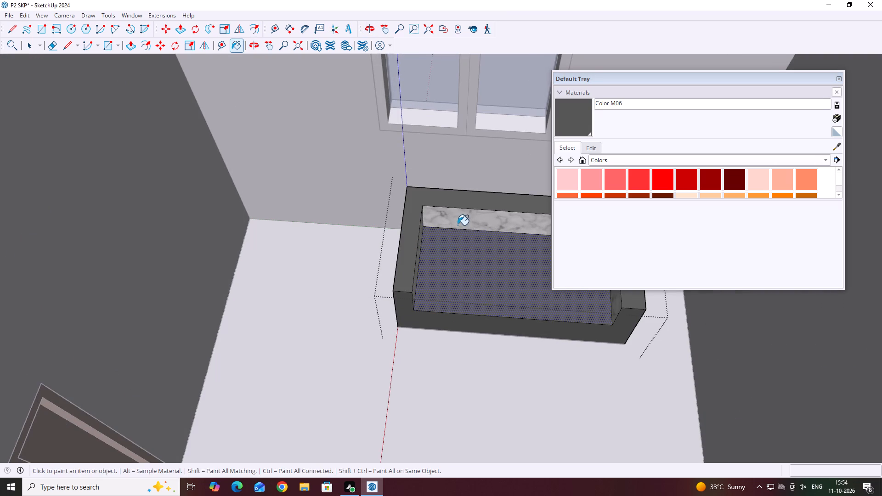
pyautogui.moveTo(554, 304); pyautogui.dragTo(341, 256, button='middle')
pyautogui.scroll(2, 426, 250)
pyautogui.click(426, 249)
# Paint the outer side face of the armrest at the group's axis origin with Color M06.
pyautogui.moveTo(431, 290); pyautogui.dragTo(502, 416, button='middle')
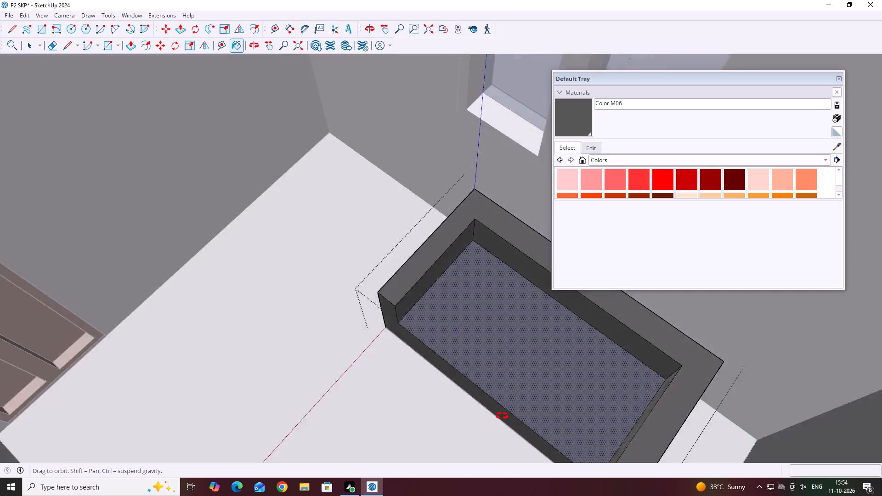
pyautogui.moveTo(502, 416); pyautogui.dragTo(585, 495, button='middle')
pyautogui.moveTo(627, 370); pyautogui.dragTo(638, 361, button='middle')
pyautogui.scroll(2, 660, 391)
pyautogui.click(672, 400)
pyautogui.moveTo(514, 361); pyautogui.dragTo(541, 345, button='middle')
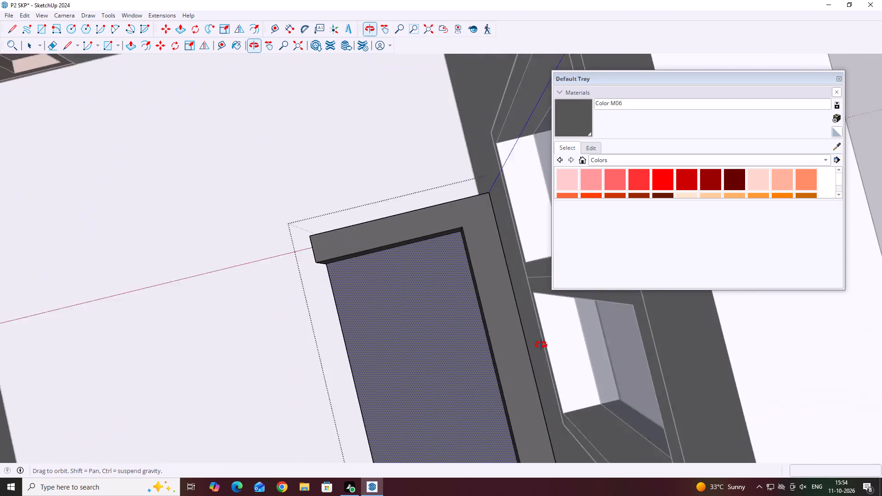
pyautogui.moveTo(541, 345); pyautogui.dragTo(738, 395, button='middle')
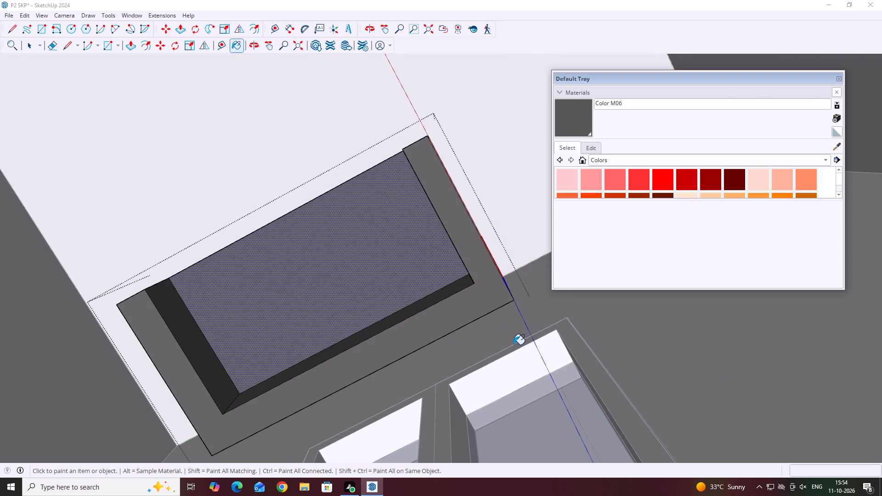
pyautogui.moveTo(468, 304); pyautogui.dragTo(381, 294, button='middle')
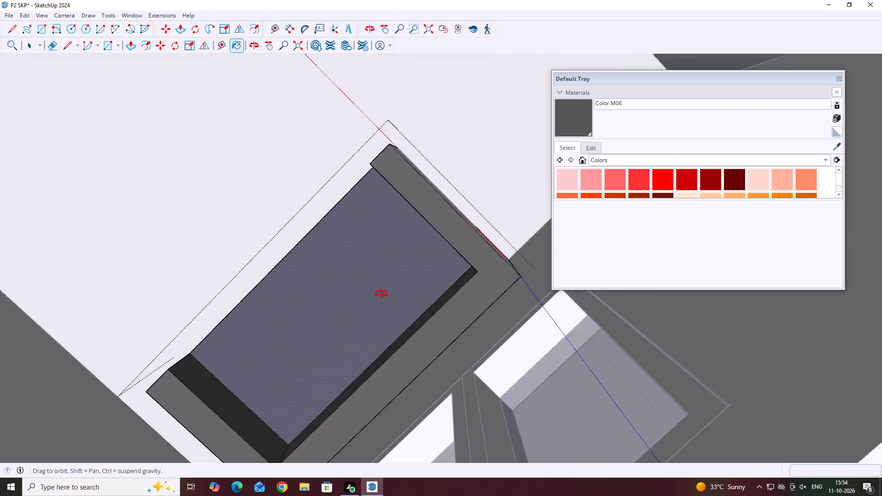
pyautogui.moveTo(381, 294); pyautogui.dragTo(334, 385, button='middle')
pyautogui.click(452, 222)
# Paint the outer side face of the armrest nearest the room's side wall with Color M06.
pyautogui.moveTo(467, 239); pyautogui.dragTo(494, 244, button='middle')
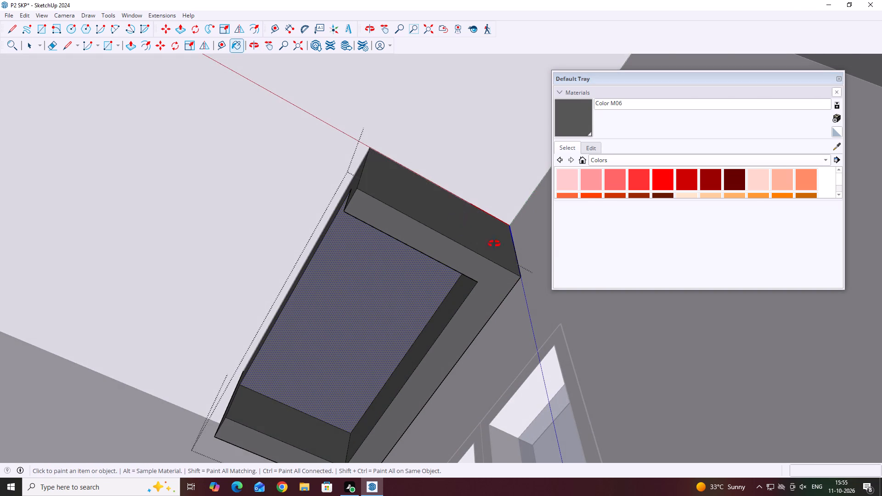
pyautogui.moveTo(494, 244); pyautogui.dragTo(535, 245, button='middle')
pyautogui.moveTo(269, 252); pyautogui.dragTo(565, 283, button='middle')
pyautogui.moveTo(233, 237); pyautogui.dragTo(443, 274, button='middle')
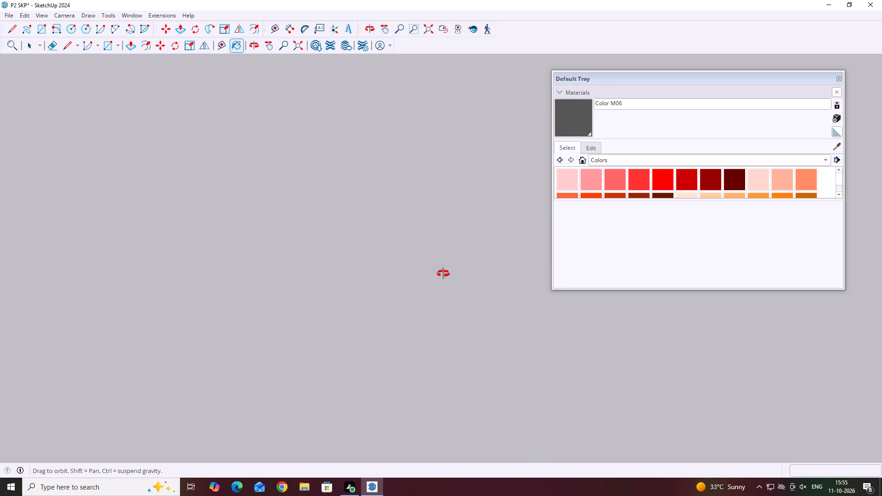
pyautogui.moveTo(443, 274); pyautogui.dragTo(441, 274, button='middle')
pyautogui.scroll(-20, 300, 260)
pyautogui.scroll(-14, 300, 260)
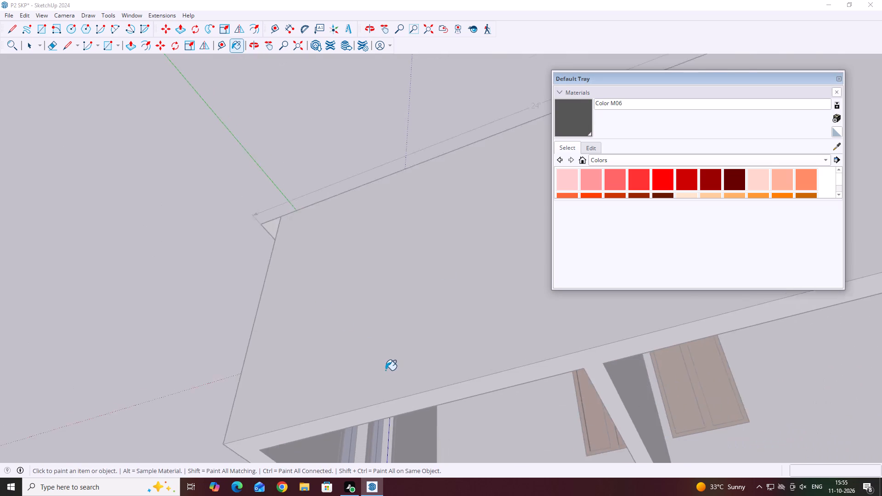
pyautogui.scroll(-9, 385, 370)
pyautogui.moveTo(430, 390); pyautogui.dragTo(406, 258, button='middle')
pyautogui.moveTo(394, 341); pyautogui.dragTo(377, 263, button='middle')
pyautogui.moveTo(415, 355); pyautogui.dragTo(397, 270, button='middle')
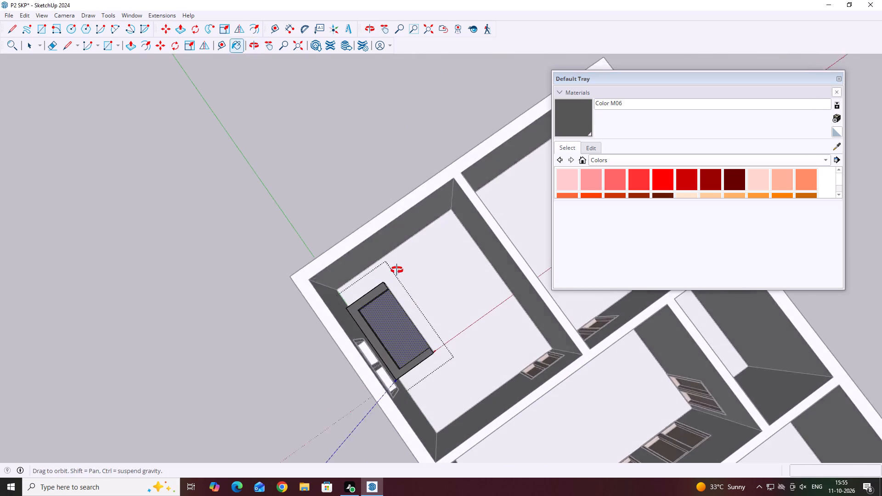
pyautogui.moveTo(397, 270); pyautogui.dragTo(392, 245, button='middle')
pyautogui.moveTo(436, 351); pyautogui.dragTo(443, 419, button='middle')
pyautogui.moveTo(352, 248); pyautogui.dragTo(434, 313, button='middle')
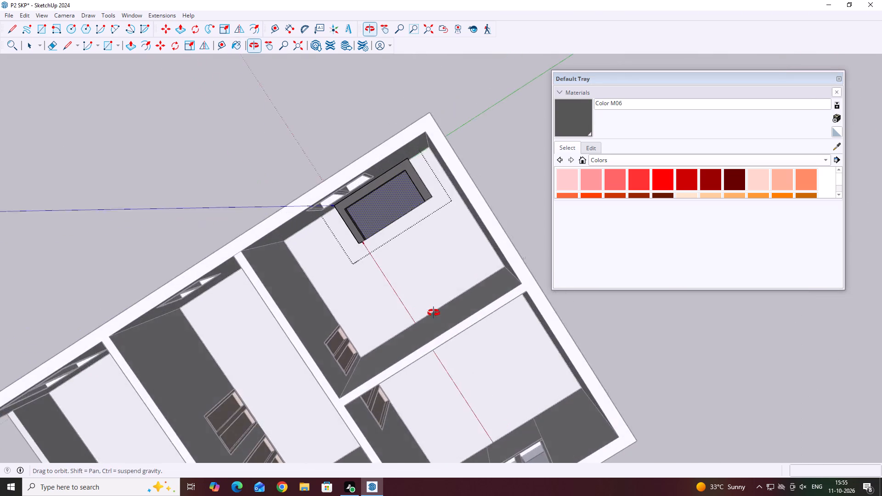
pyautogui.moveTo(434, 313); pyautogui.dragTo(367, 322, button='middle')
pyautogui.scroll(16, 392, 181)
pyautogui.middleClick(395, 180)
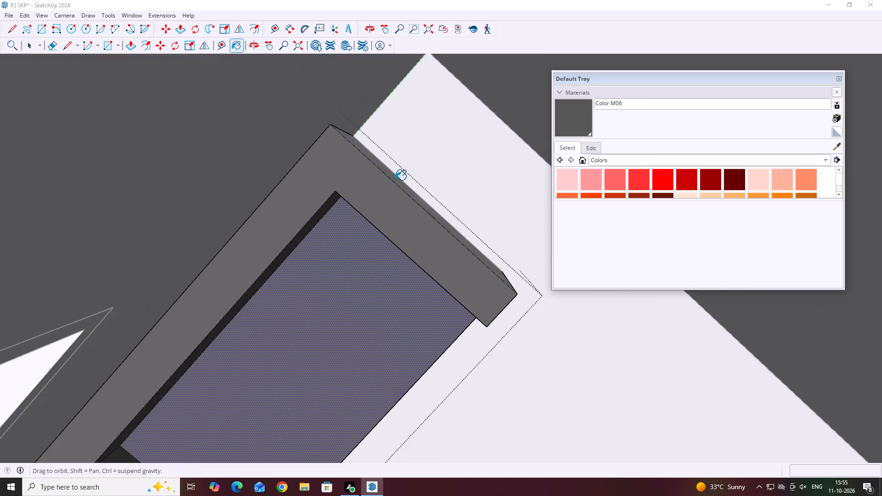
pyautogui.moveTo(401, 181); pyautogui.dragTo(377, 235, button='middle')
pyautogui.moveTo(400, 221); pyautogui.dragTo(498, 157, button='middle')
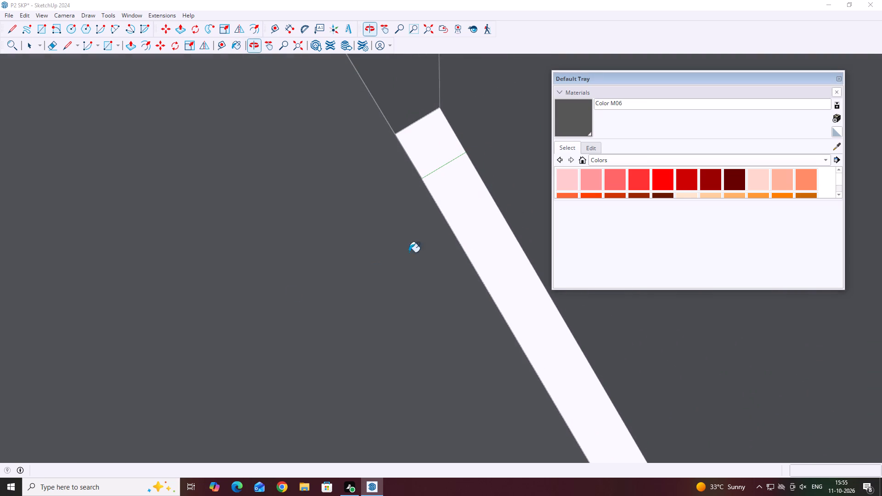
pyautogui.scroll(-20, 402, 245)
pyautogui.scroll(-12, 402, 245)
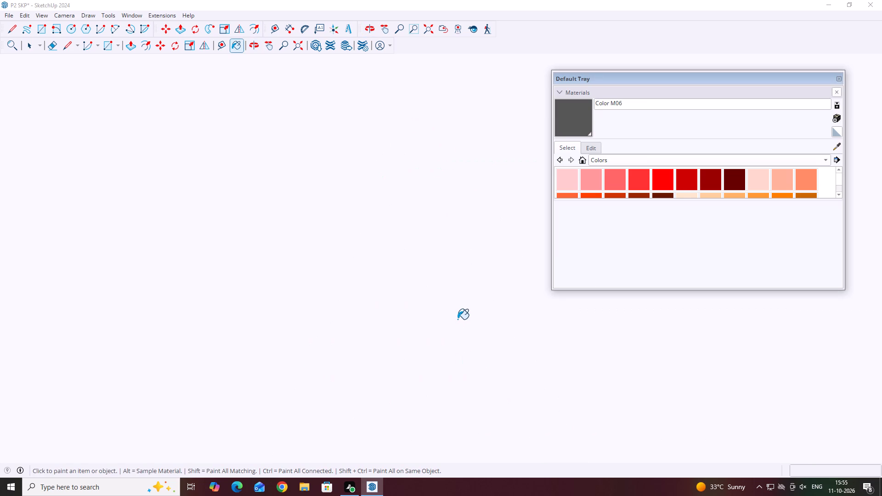
pyautogui.scroll(-20, 458, 319)
pyautogui.scroll(-20, 458, 319)
pyautogui.scroll(-2, 458, 319)
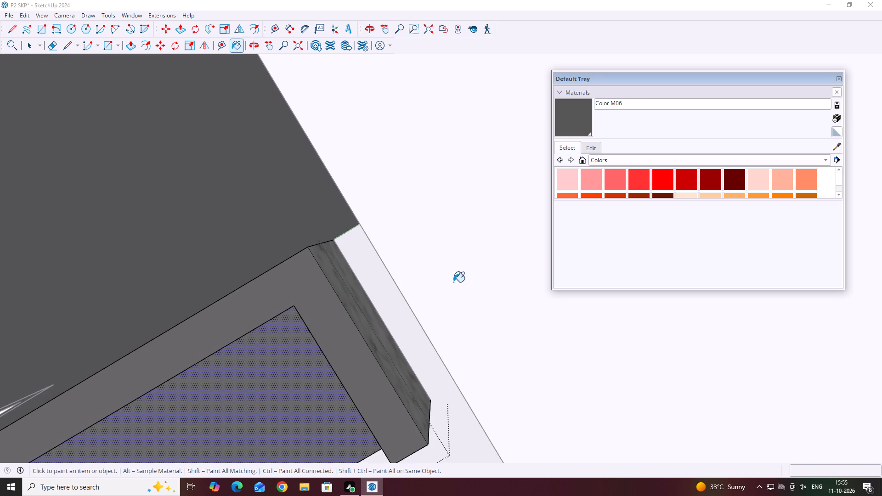
pyautogui.scroll(5, 336, 340)
pyautogui.click(370, 315)
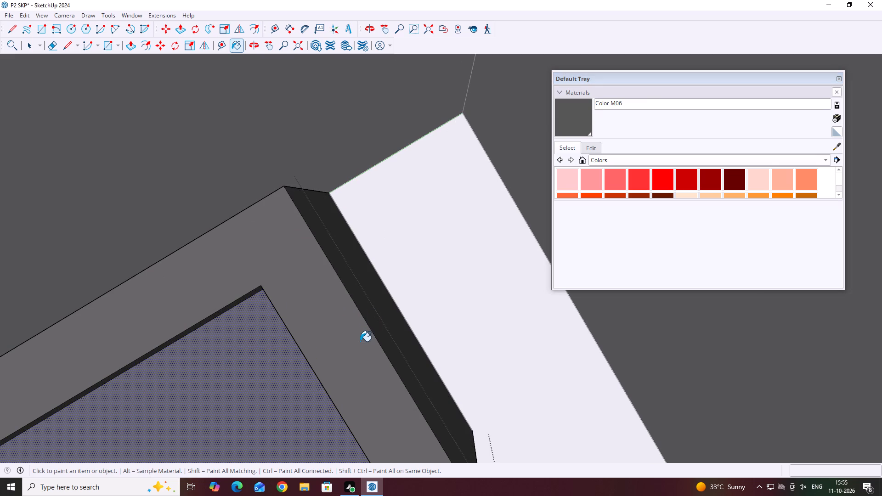
pyautogui.press('Escape')
pyautogui.press('space')
# Close the materials tray and exit the sofa group.
pyautogui.scroll(-13, 321, 300)
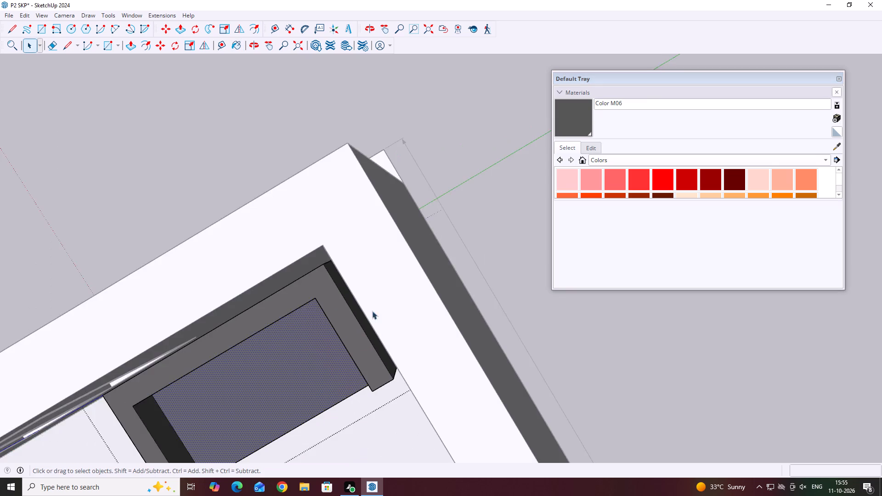
pyautogui.scroll(-5, 372, 311)
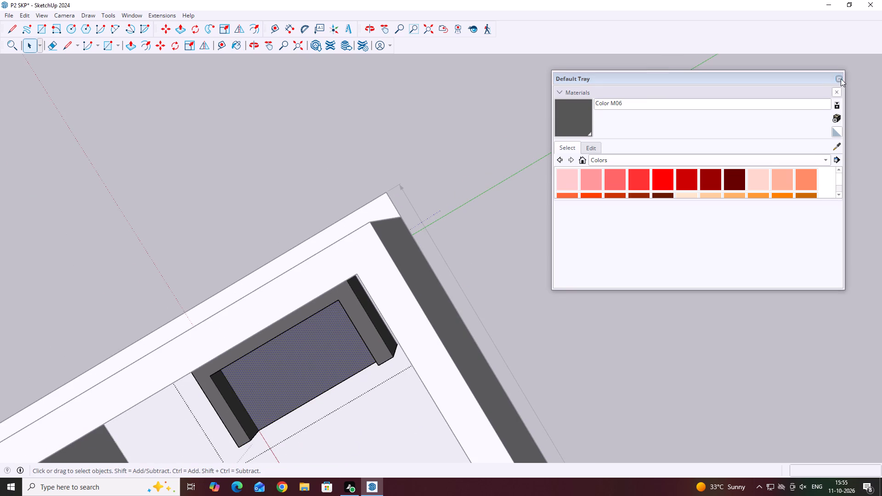
pyautogui.click(841, 79)
pyautogui.click(554, 283)
# Copy the finished sofa about 5' 4" along the red axis, away from the window wall.
pyautogui.moveTo(365, 281); pyautogui.dragTo(443, 175, button='middle')
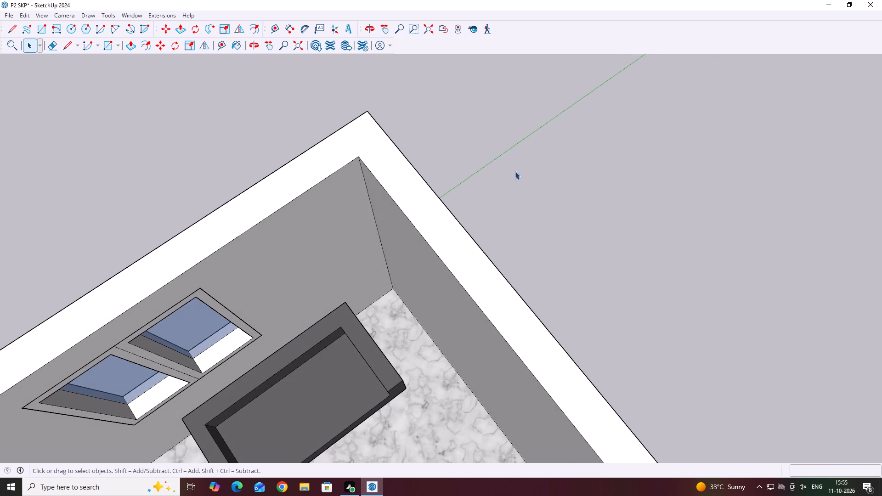
pyautogui.scroll(-4, 568, 165)
pyautogui.moveTo(398, 265); pyautogui.dragTo(378, 181, button='middle')
pyautogui.moveTo(391, 176); pyautogui.dragTo(401, 174, button='middle')
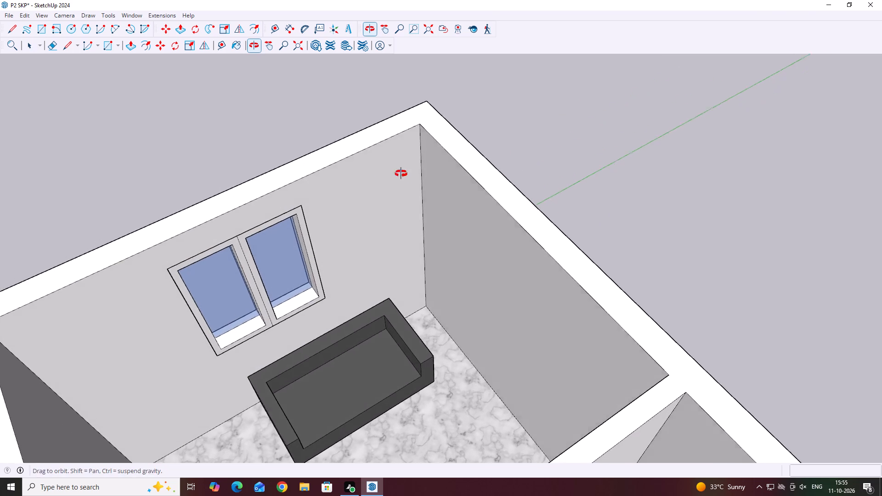
pyautogui.moveTo(401, 174); pyautogui.dragTo(406, 172, button='middle')
pyautogui.scroll(-5, 459, 258)
pyautogui.moveTo(358, 292); pyautogui.dragTo(342, 236, button='middle')
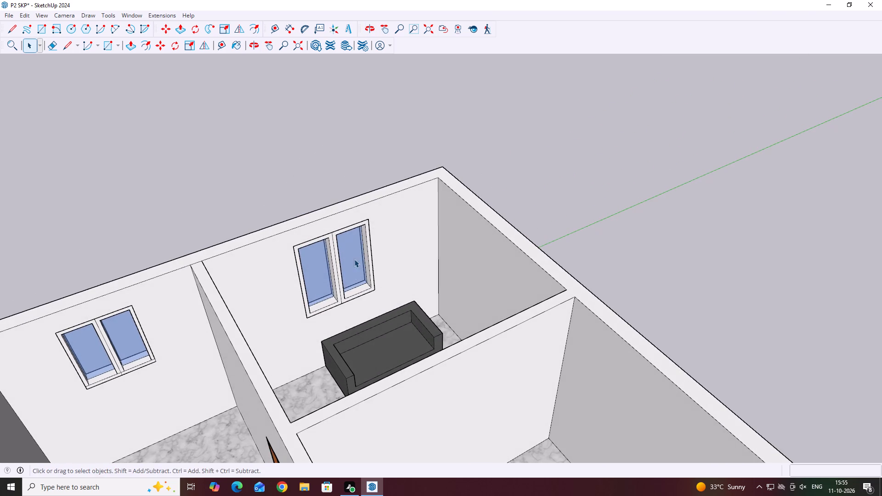
pyautogui.moveTo(386, 332); pyautogui.dragTo(427, 421, button='middle')
pyautogui.click(391, 342)
pyautogui.moveTo(444, 371); pyautogui.dragTo(421, 377, button='middle')
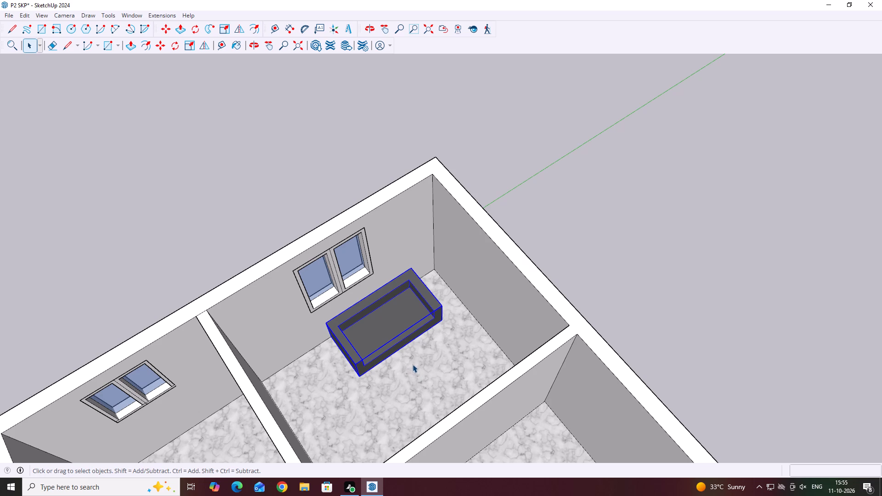
pyautogui.moveTo(441, 367); pyautogui.dragTo(407, 361, button='middle')
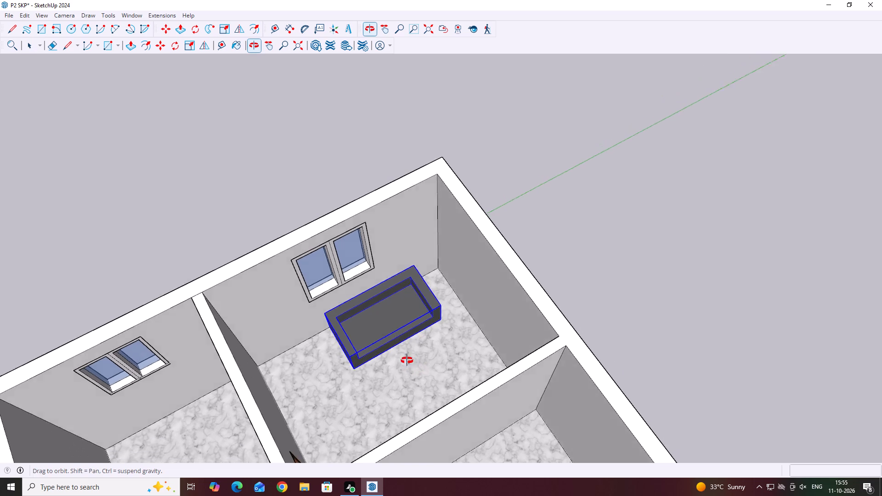
pyautogui.moveTo(407, 361); pyautogui.dragTo(365, 297, button='middle')
pyautogui.moveTo(427, 331); pyautogui.dragTo(449, 338, button='middle')
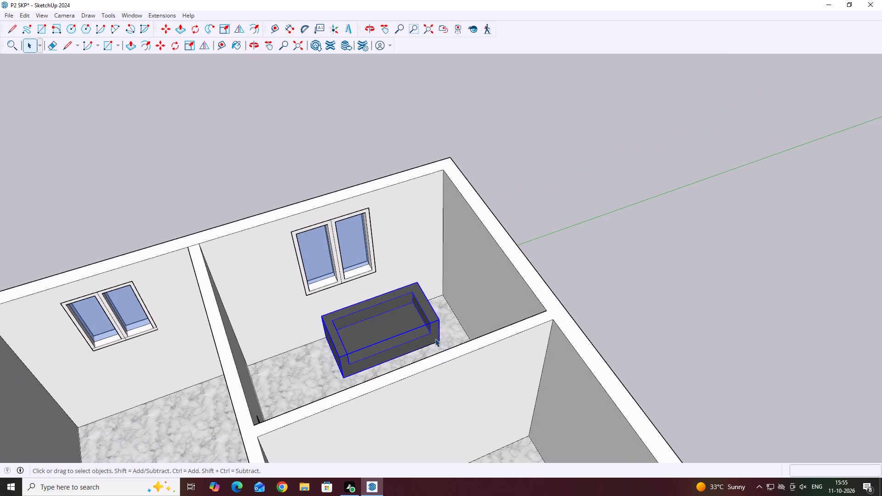
pyautogui.moveTo(383, 339); pyautogui.dragTo(401, 354, button='middle')
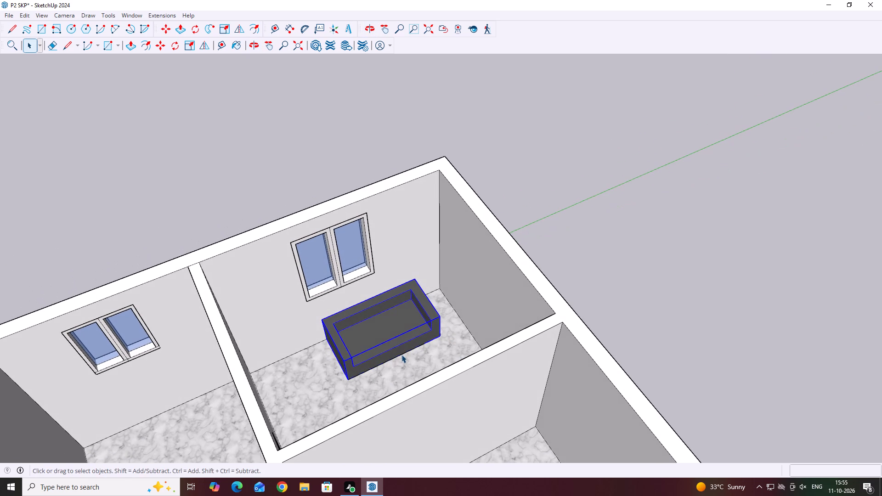
pyautogui.press('m')
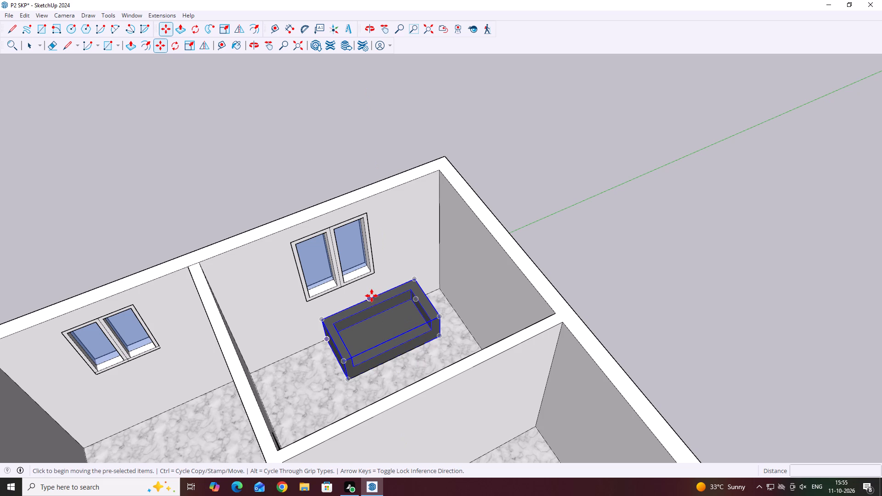
pyautogui.click(371, 296)
pyautogui.scroll(-4, 389, 333)
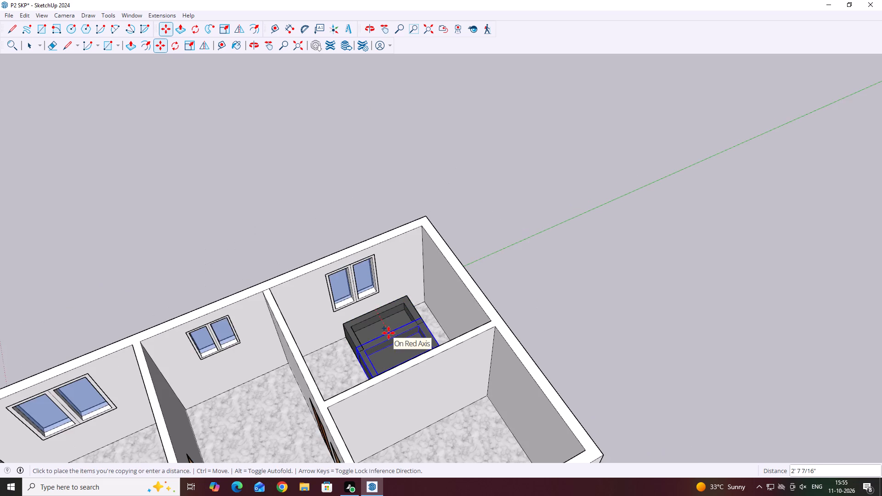
pyautogui.moveTo(383, 347); pyautogui.dragTo(464, 378, button='middle')
pyautogui.scroll(3, 391, 360)
pyautogui.moveTo(434, 376); pyautogui.dragTo(475, 381, button='middle')
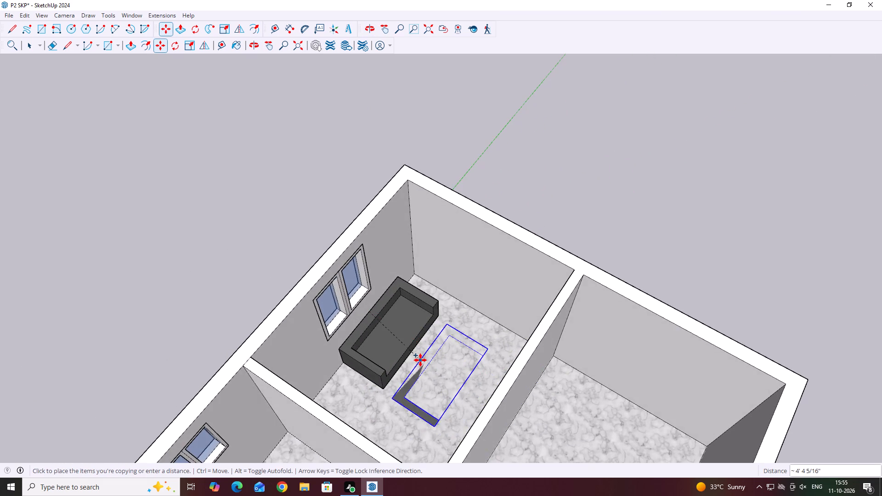
pyautogui.scroll(3, 420, 360)
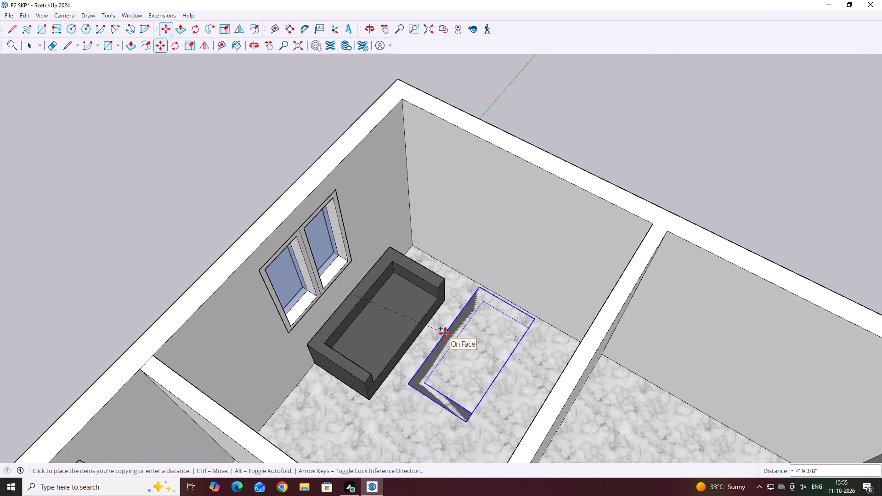
pyautogui.press('Up')
pyautogui.press('Left')
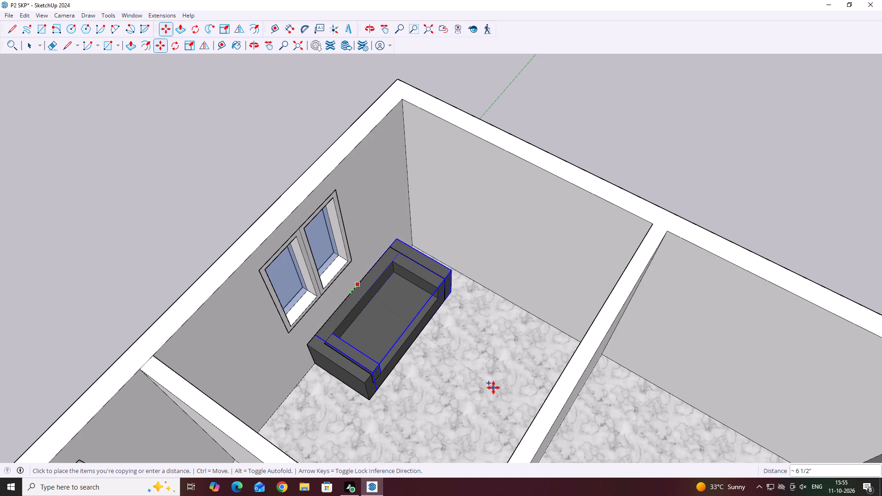
pyautogui.press('Right')
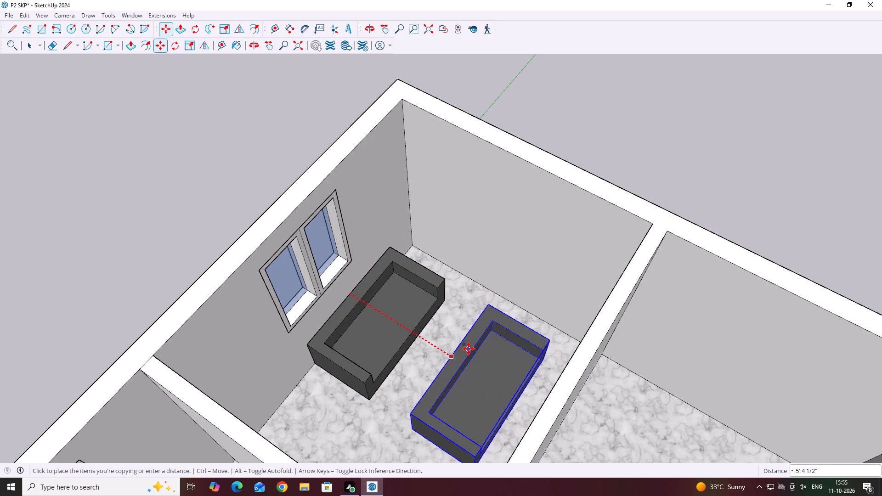
pyautogui.click(468, 348)
pyautogui.press('Escape')
pyautogui.press('space')
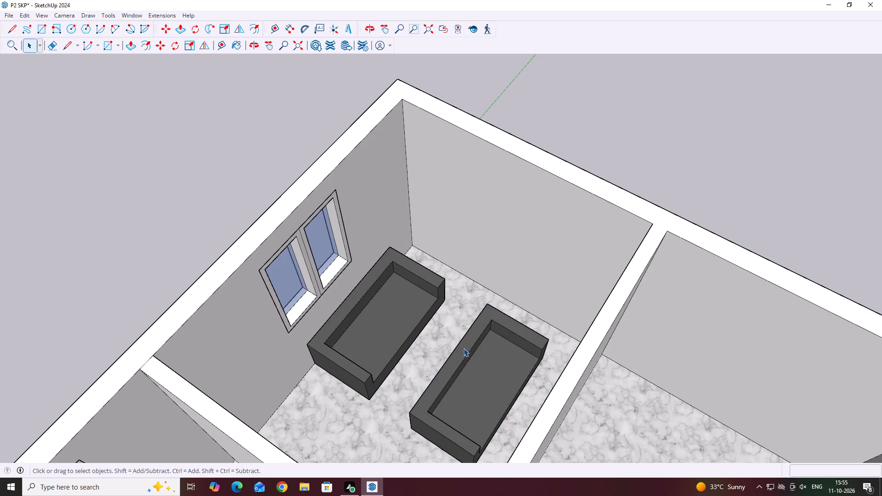
# Rotate the copied sofa 90 degrees about the vertical axis through its backrest so its back faces the side wall.
pyautogui.scroll(4, 463, 348)
pyautogui.click(464, 360)
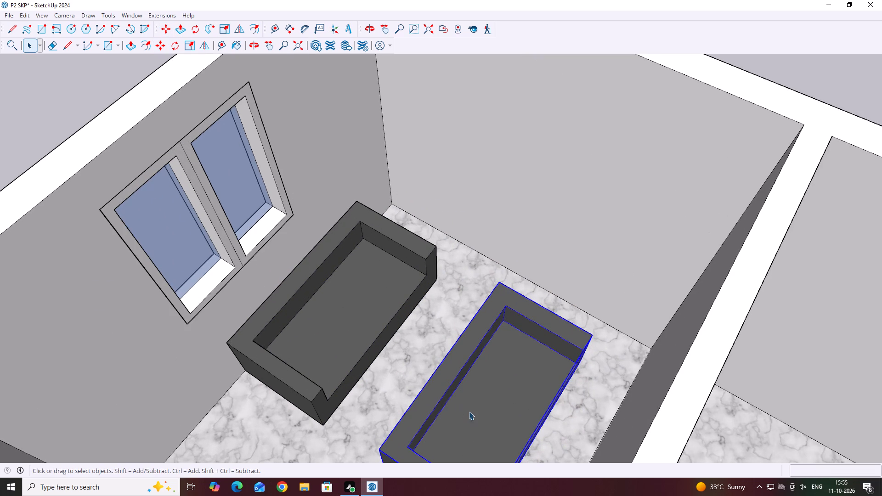
pyautogui.moveTo(518, 393); pyautogui.dragTo(512, 386, button='middle')
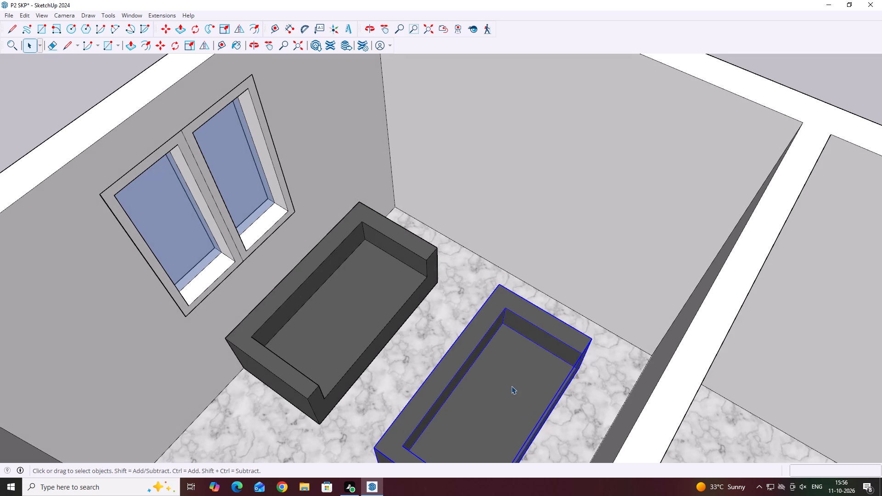
pyautogui.press('q')
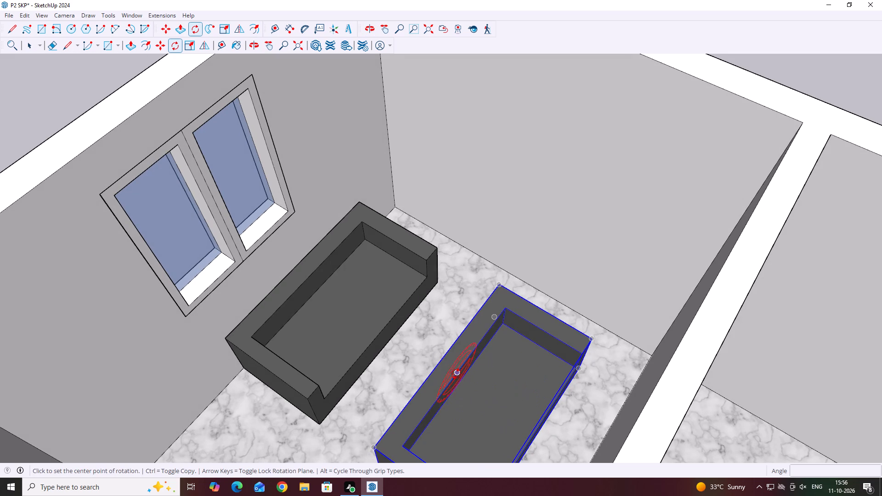
pyautogui.click(455, 373)
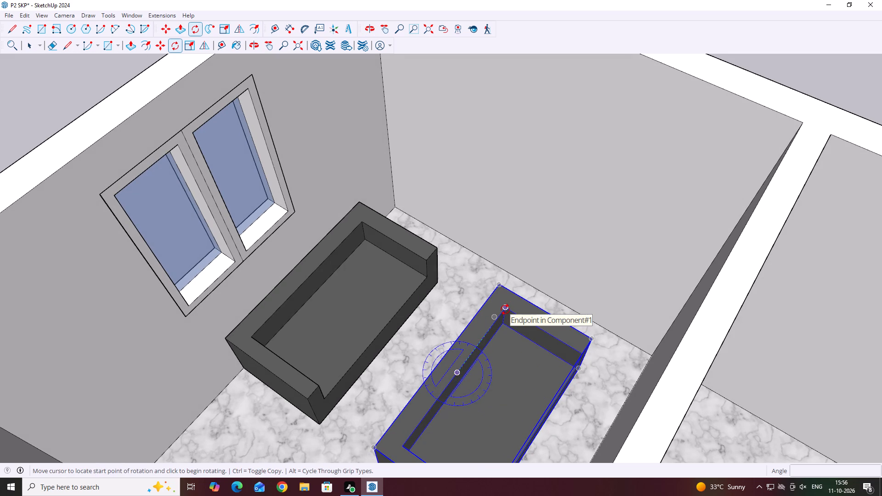
pyautogui.click(505, 310)
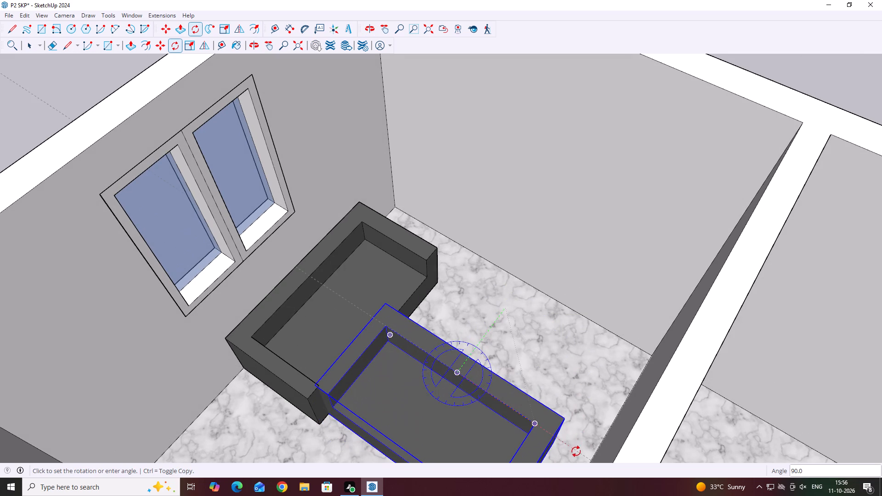
pyautogui.click(578, 453)
pyautogui.press('space')
# Move the rotated sofa copy back against the side wall, perpendicular to the sofa beneath the window.
pyautogui.click(473, 365)
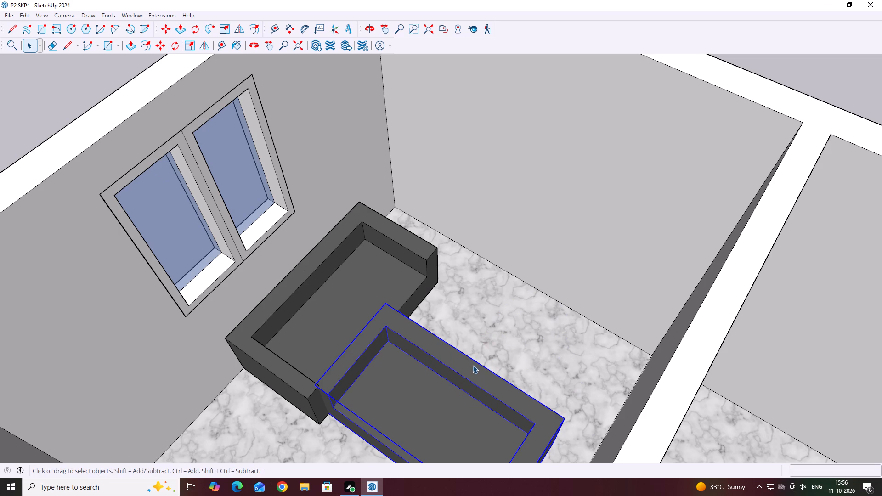
pyautogui.press('m')
pyautogui.click(452, 370)
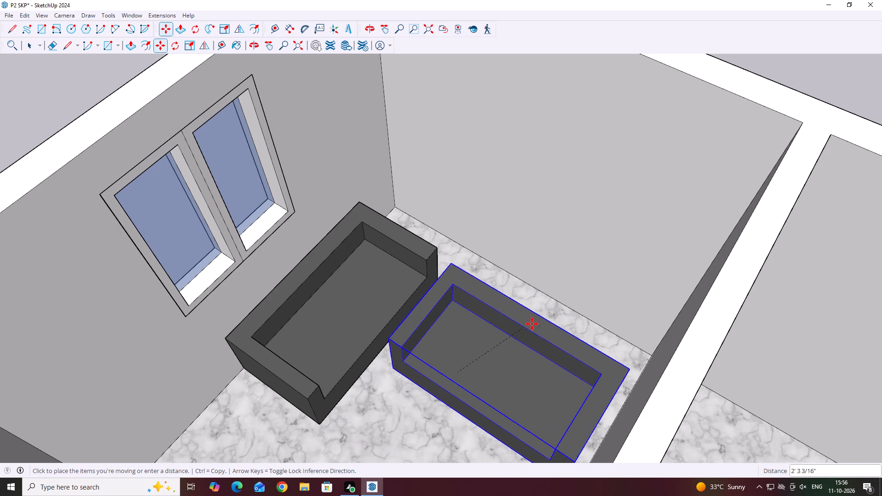
pyautogui.click(554, 295)
pyautogui.press('space')
pyautogui.scroll(-11, 455, 286)
pyautogui.click(594, 189)
pyautogui.moveTo(449, 291); pyautogui.dragTo(432, 268, button='middle')
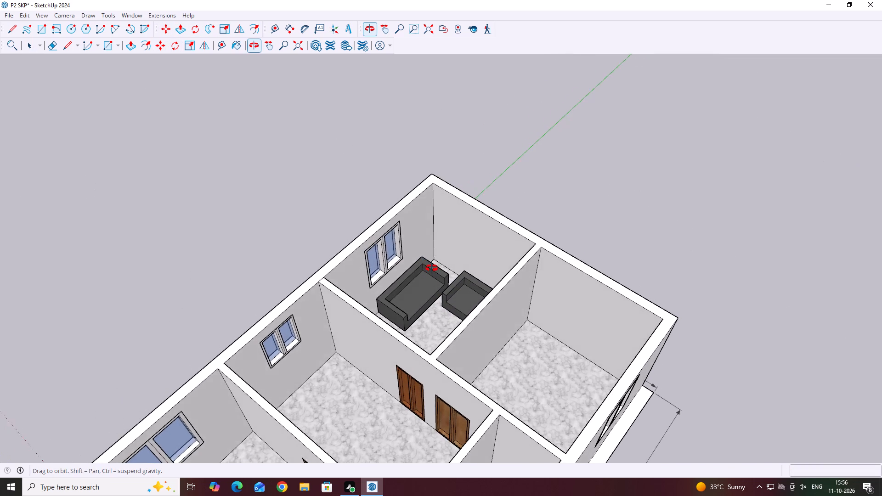
pyautogui.moveTo(432, 268); pyautogui.dragTo(436, 270, button='middle')
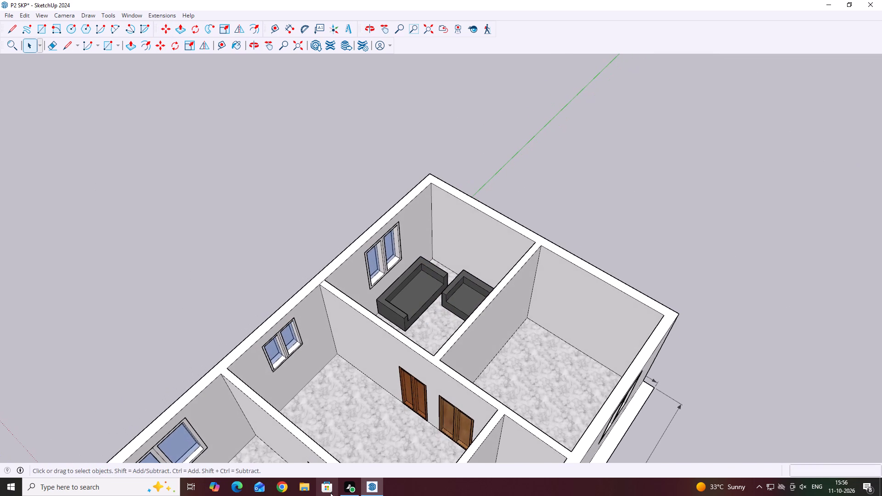
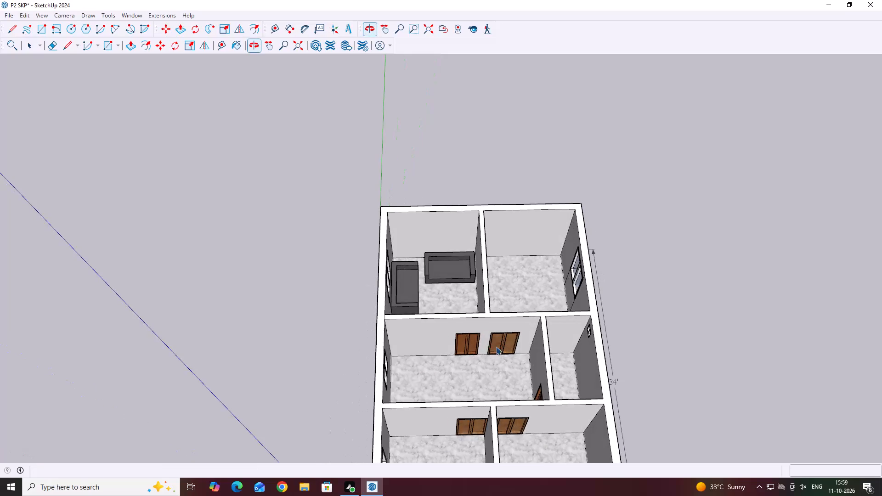
# Examine the placement of the two sofas in the corner room and the layout of the neighbouring rooms from above.
pyautogui.scroll(-2, 475, 338)
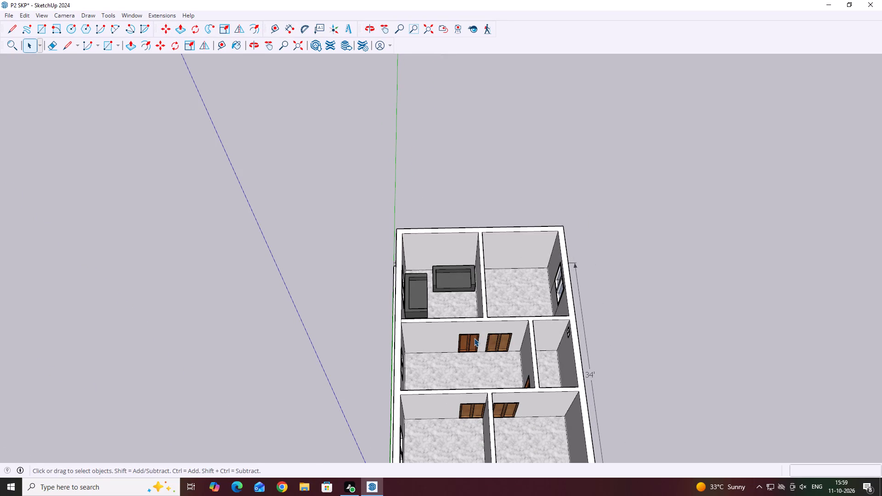
pyautogui.moveTo(541, 308); pyautogui.dragTo(459, 334, button='middle')
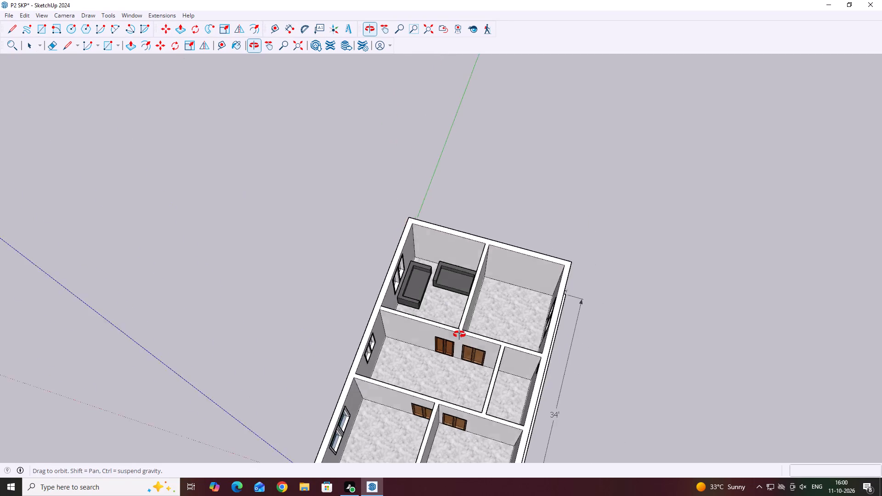
pyautogui.moveTo(459, 334); pyautogui.dragTo(509, 350, button='middle')
pyautogui.scroll(3, 492, 292)
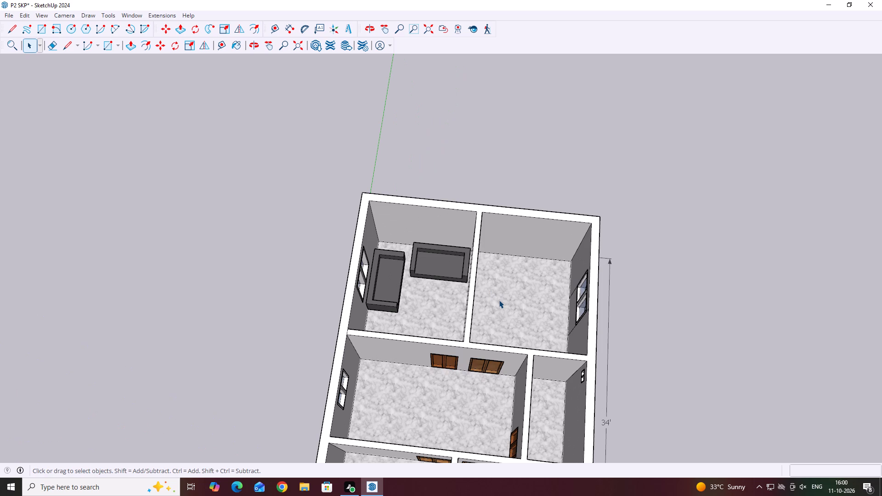
pyautogui.moveTo(498, 292); pyautogui.dragTo(548, 276, button='middle')
pyautogui.scroll(3, 441, 266)
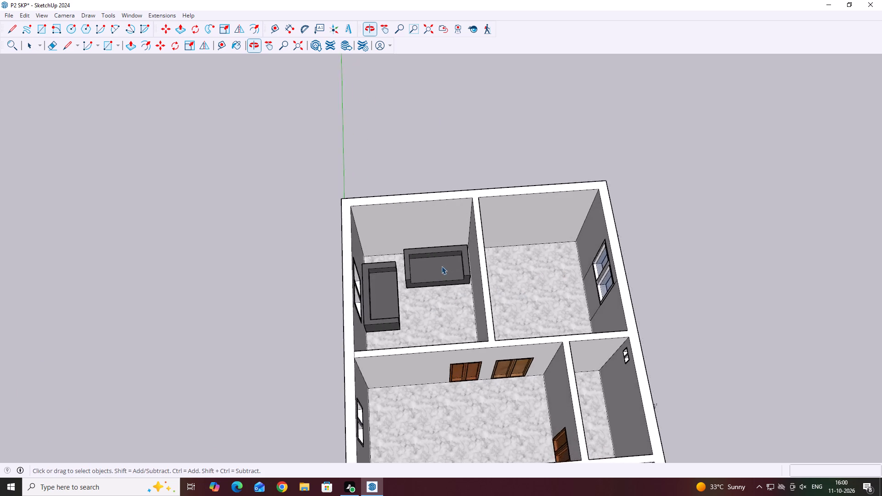
pyautogui.click(440, 266)
pyautogui.moveTo(479, 294); pyautogui.dragTo(493, 324, button='middle')
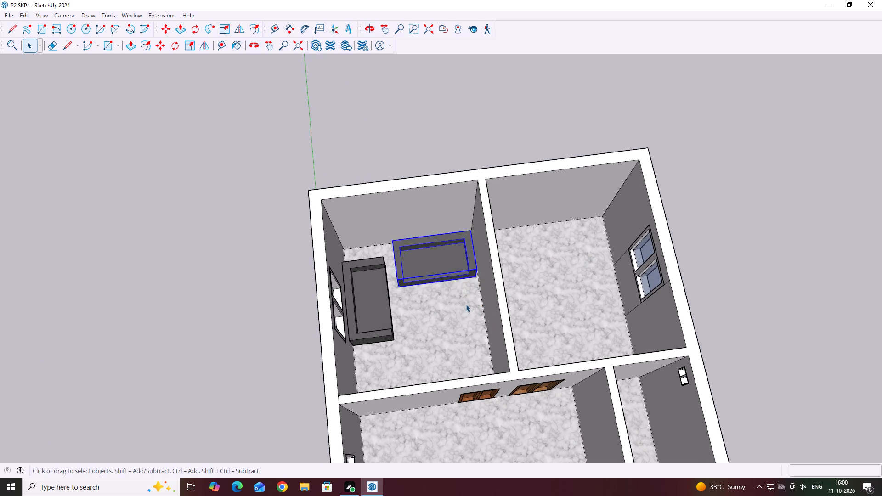
pyautogui.moveTo(530, 285); pyautogui.dragTo(520, 288, button='middle')
pyautogui.scroll(-4, 520, 288)
pyautogui.scroll(1, 519, 286)
pyautogui.scroll(-3, 519, 284)
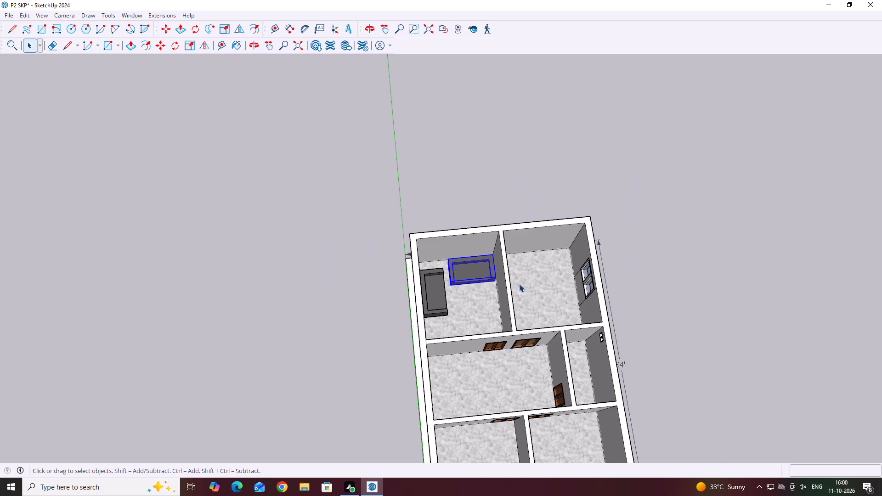
pyautogui.moveTo(467, 266); pyautogui.dragTo(468, 256, button='middle')
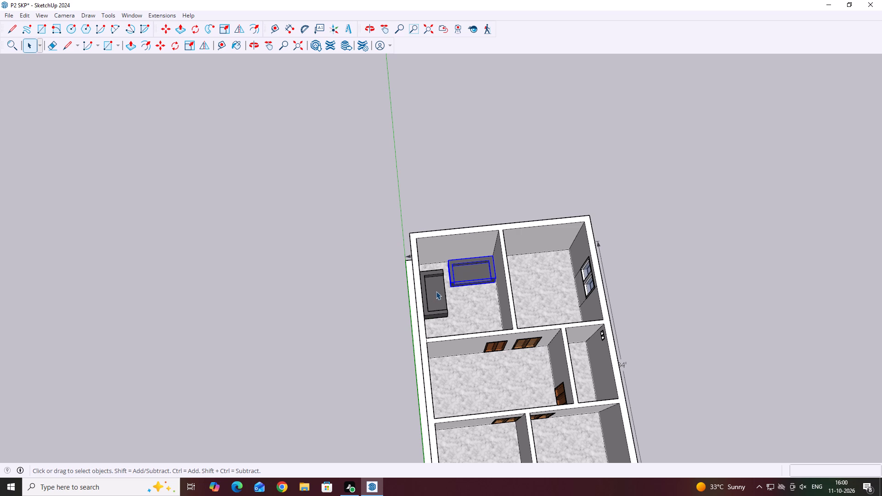
pyautogui.moveTo(503, 276); pyautogui.dragTo(494, 230, button='middle')
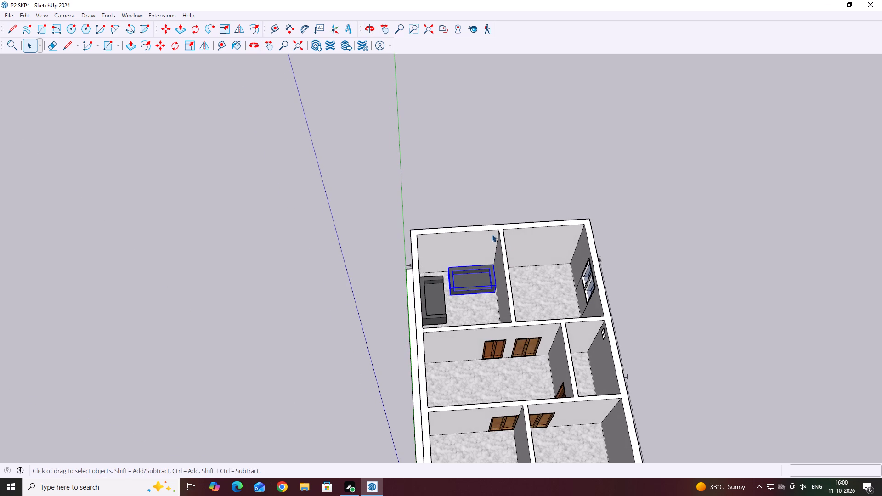
pyautogui.click(644, 167)
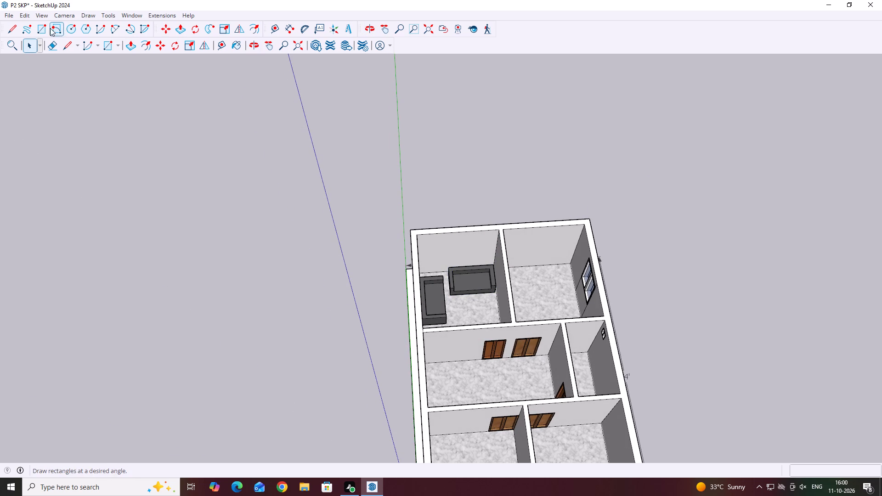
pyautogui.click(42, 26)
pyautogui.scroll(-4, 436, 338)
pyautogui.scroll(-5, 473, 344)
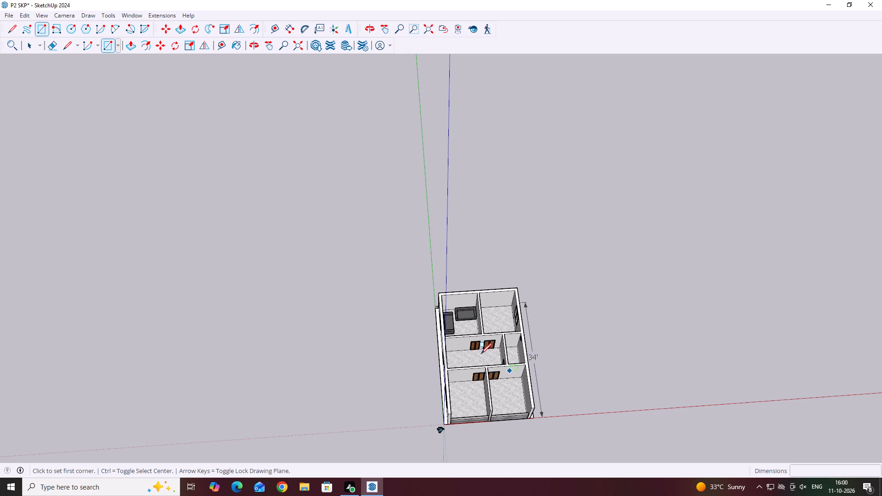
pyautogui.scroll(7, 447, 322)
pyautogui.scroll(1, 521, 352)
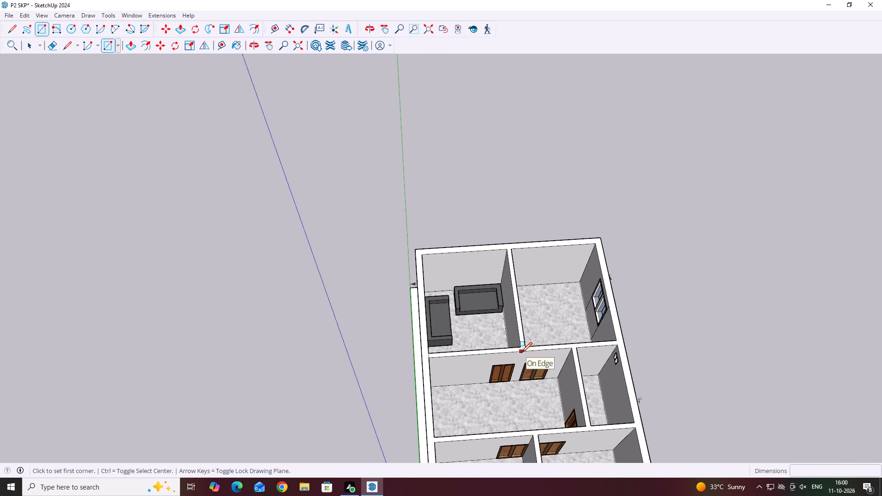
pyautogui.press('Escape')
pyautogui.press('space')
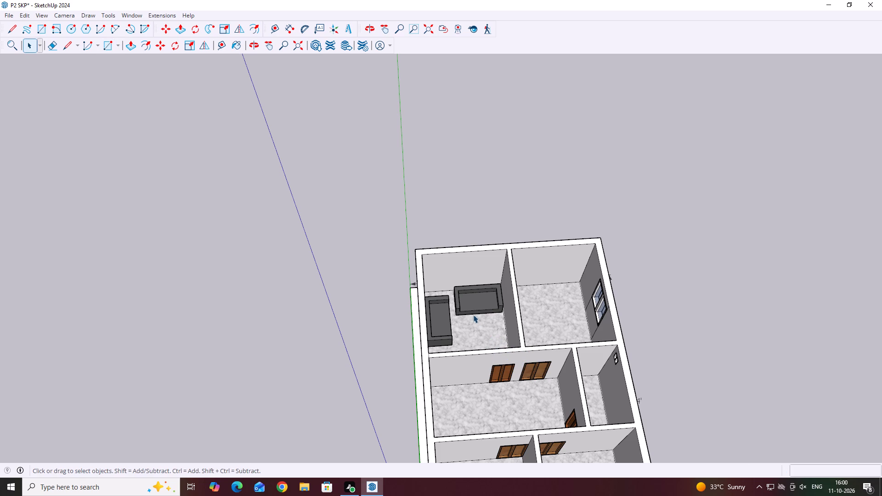
# Move the rotated sofa about 23' 7" along the green axis into the fenced front room on the same side of the house.
pyautogui.scroll(3, 472, 315)
pyautogui.click(473, 300)
pyautogui.scroll(-5, 491, 321)
pyautogui.moveTo(560, 347); pyautogui.dragTo(548, 306, button='middle')
pyautogui.press('m')
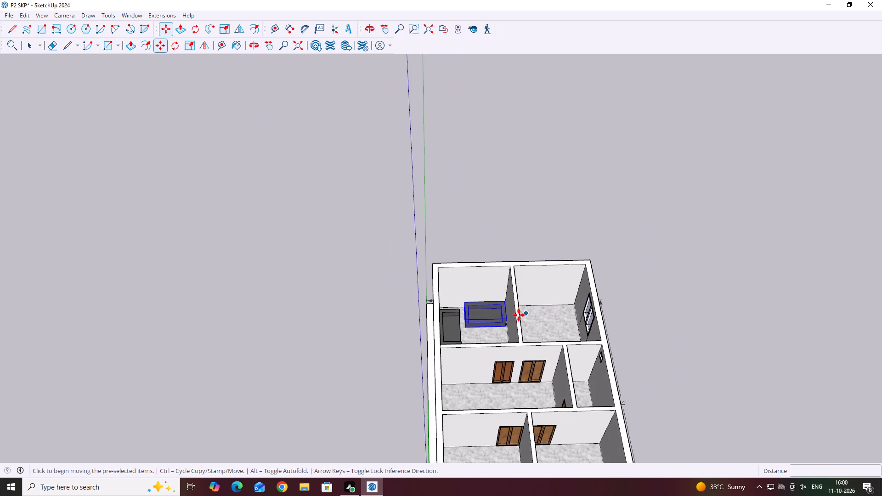
pyautogui.click(486, 322)
pyautogui.scroll(-10, 494, 326)
pyautogui.scroll(8, 492, 389)
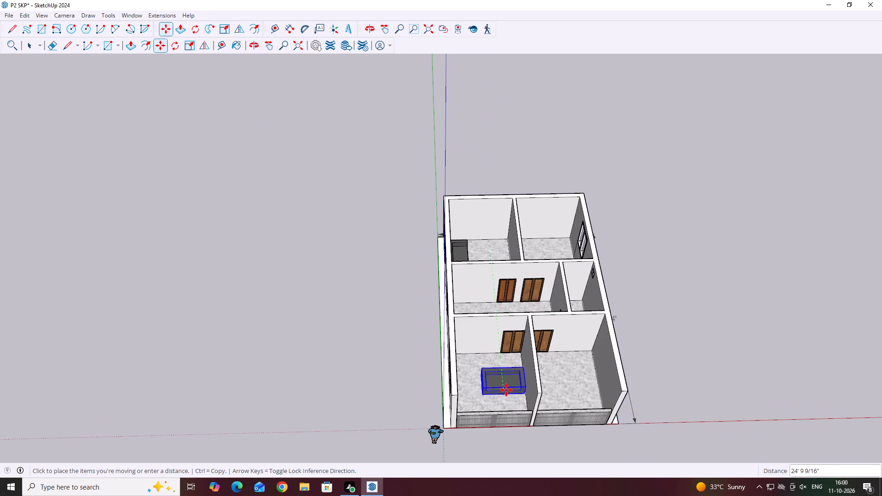
pyautogui.click(503, 383)
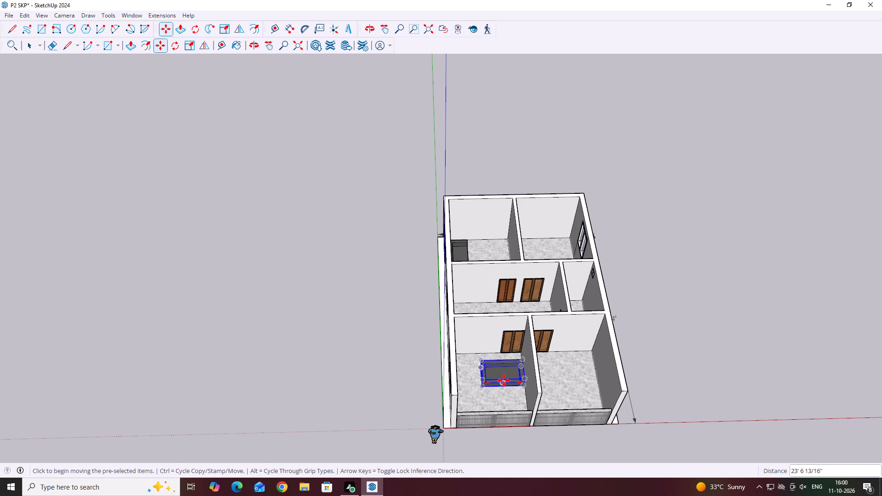
pyautogui.moveTo(552, 382); pyautogui.dragTo(503, 386, button='middle')
pyautogui.press('space')
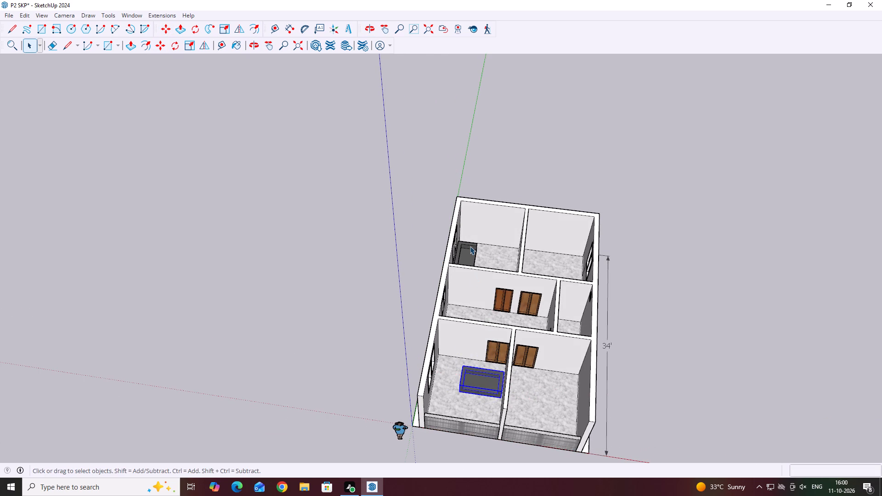
# Move the remaining sofa about 22' along the green axis into the same front room, beneath its window.
pyautogui.click(470, 246)
pyautogui.press('m')
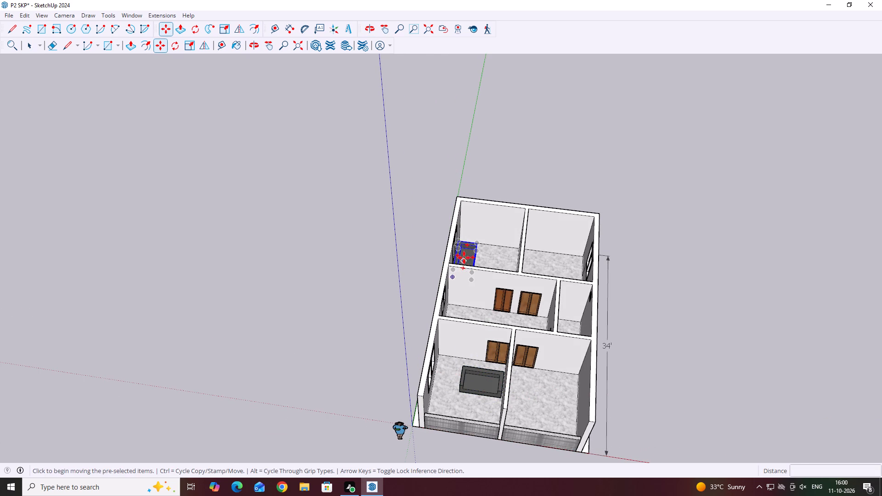
pyautogui.click(464, 254)
pyautogui.scroll(1, 450, 389)
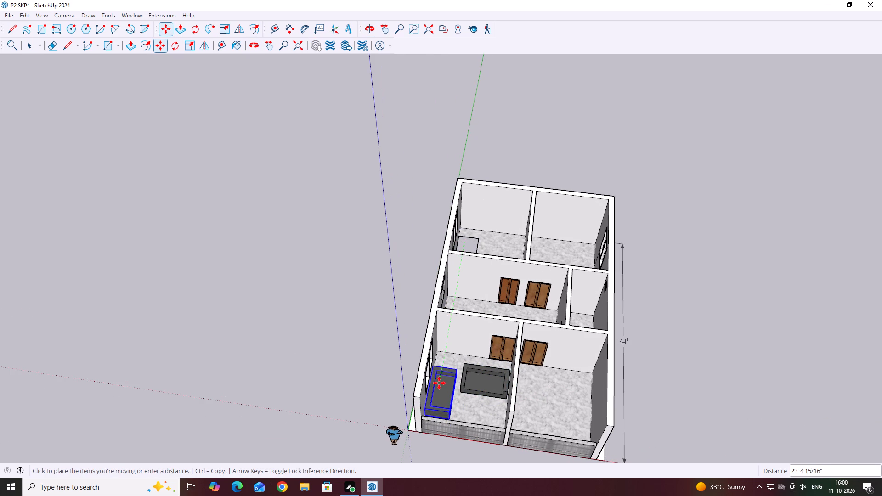
pyautogui.scroll(2, 438, 382)
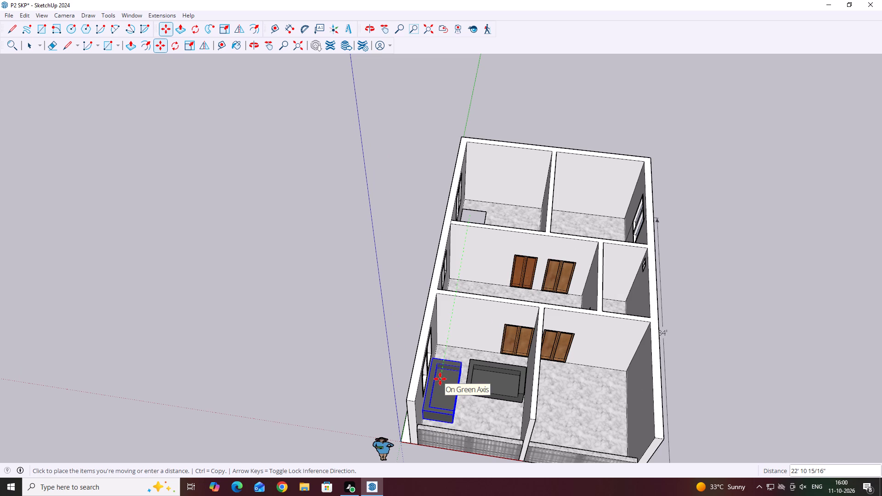
pyautogui.scroll(4, 445, 370)
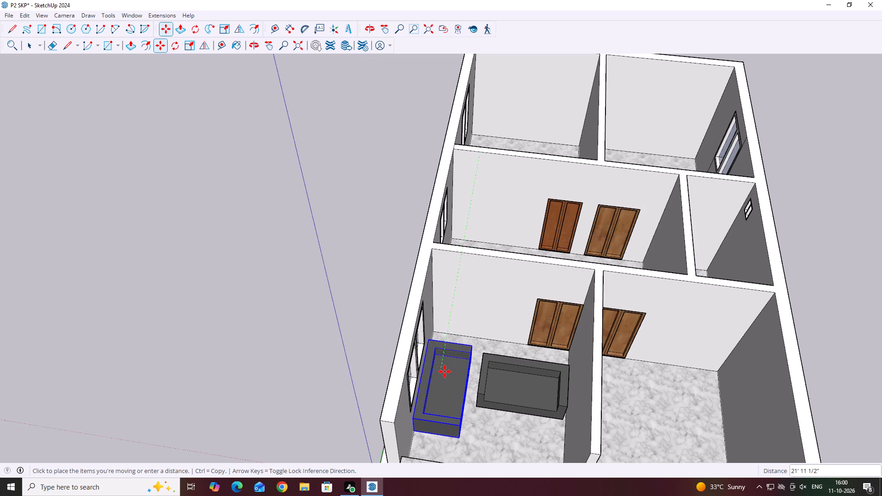
pyautogui.click(439, 381)
pyautogui.scroll(3, 489, 381)
pyautogui.press('space')
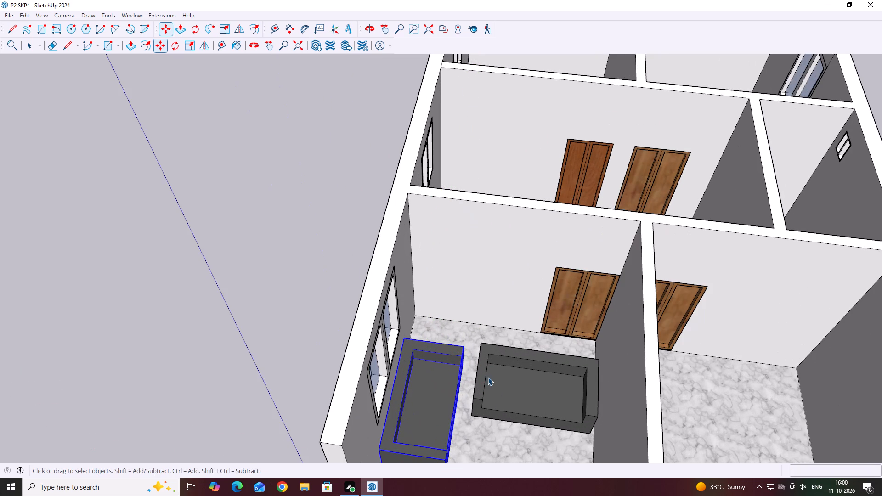
# Shift the sofa beneath the front room's window about 8" along the green axis toward the fence.
pyautogui.moveTo(532, 354); pyautogui.dragTo(503, 349, button='middle')
pyautogui.moveTo(442, 316); pyautogui.dragTo(455, 298, button='middle')
pyautogui.scroll(-5, 437, 354)
pyautogui.moveTo(441, 366); pyautogui.dragTo(430, 385, button='middle')
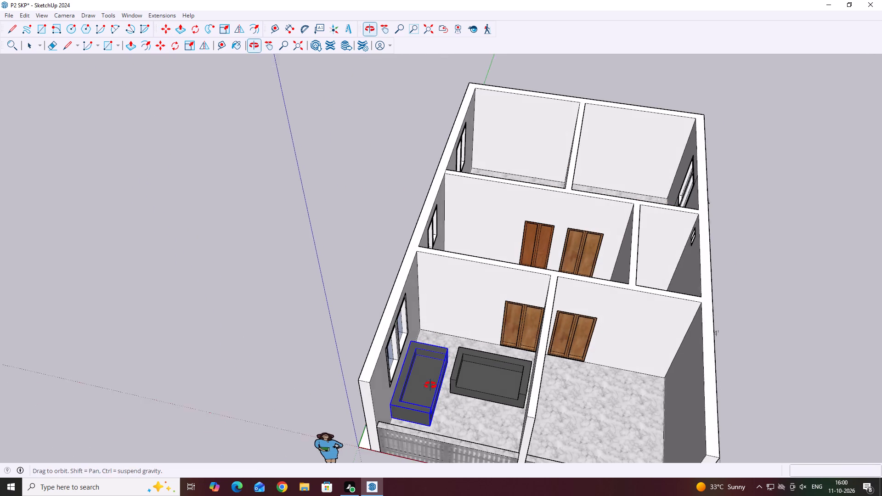
pyautogui.moveTo(430, 385); pyautogui.dragTo(428, 398, button='middle')
pyautogui.moveTo(435, 414); pyautogui.dragTo(466, 417, button='middle')
pyautogui.scroll(2, 435, 399)
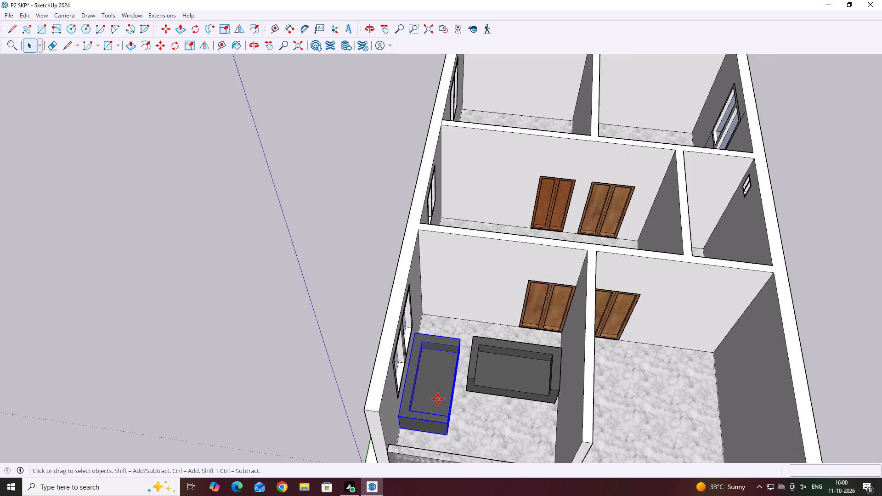
pyautogui.press('m')
pyautogui.scroll(3, 434, 394)
pyautogui.click(441, 392)
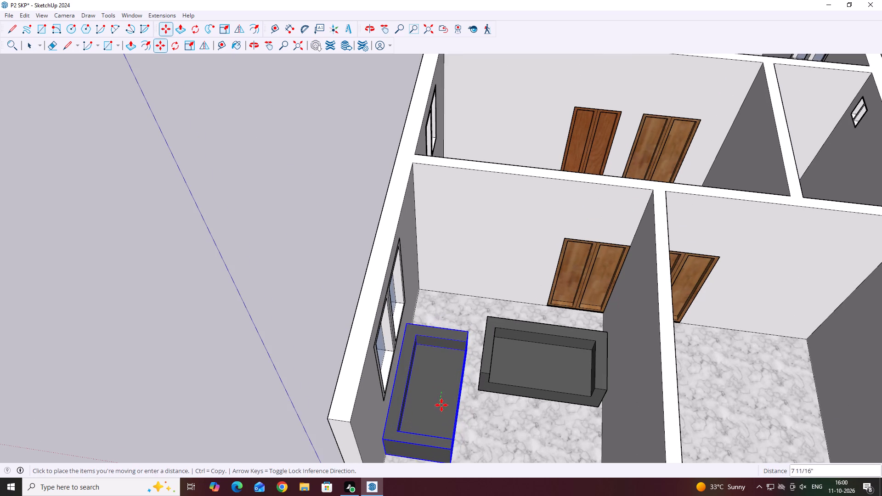
pyautogui.click(442, 407)
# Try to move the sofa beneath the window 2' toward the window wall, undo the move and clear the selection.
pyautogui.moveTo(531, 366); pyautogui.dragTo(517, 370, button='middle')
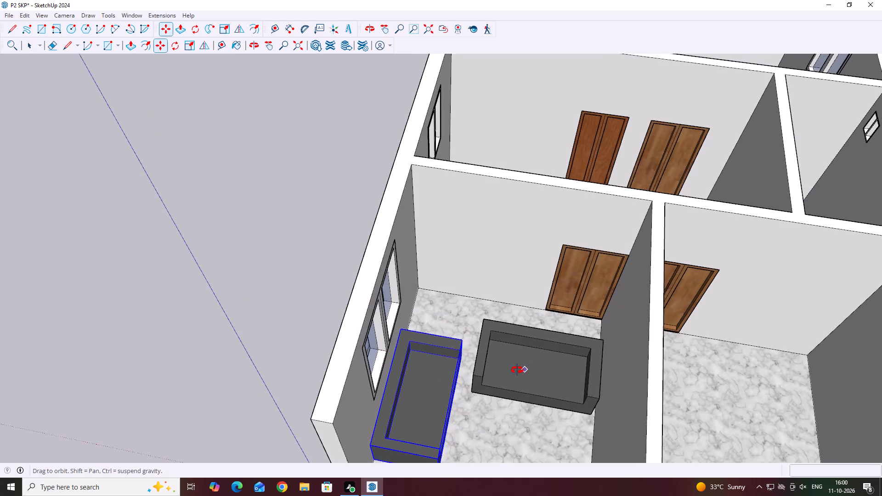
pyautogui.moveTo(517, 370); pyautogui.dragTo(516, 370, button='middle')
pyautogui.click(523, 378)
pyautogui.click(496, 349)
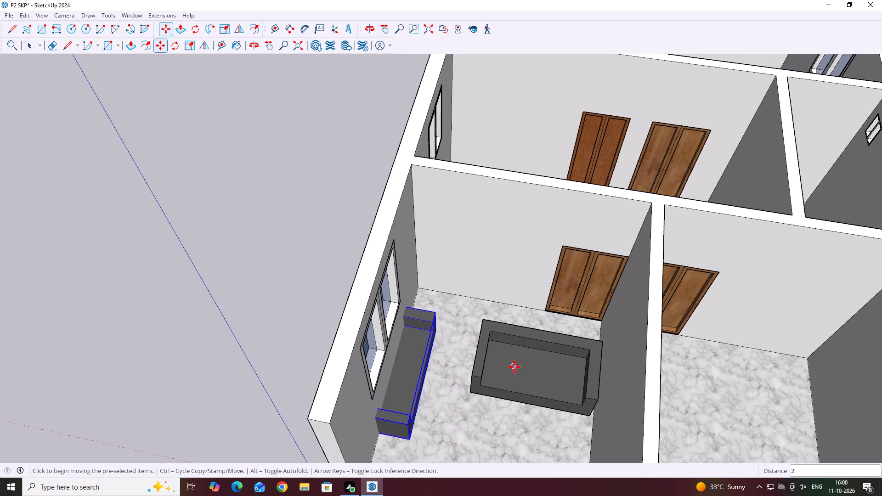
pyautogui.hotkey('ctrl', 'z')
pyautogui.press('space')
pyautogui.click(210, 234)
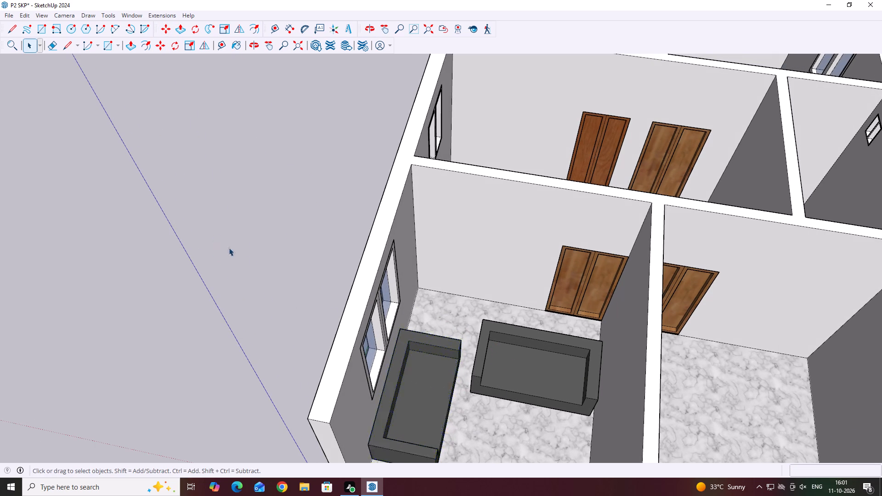
# Move the other sofa about 4' 6" so its back corner meets the room's corner between the window wall and door wall.
pyautogui.moveTo(479, 400); pyautogui.dragTo(481, 436, button='middle')
pyautogui.middleClick(481, 436)
pyautogui.click(534, 381)
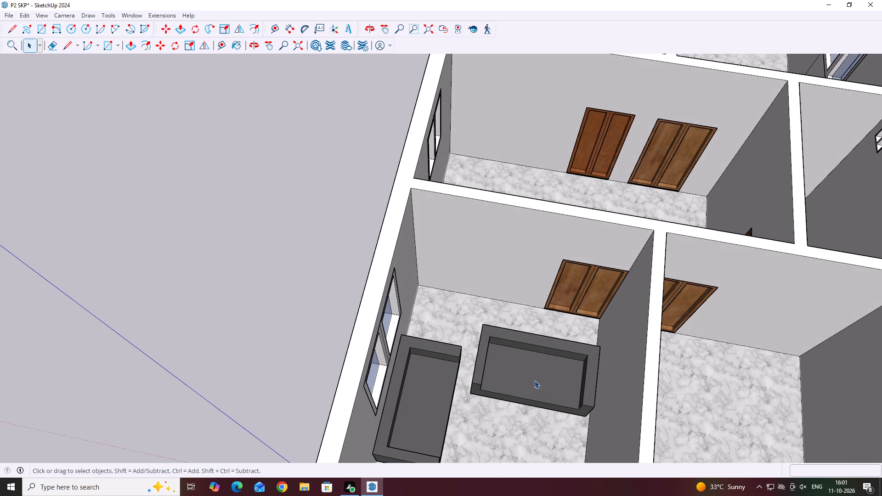
pyautogui.press('m')
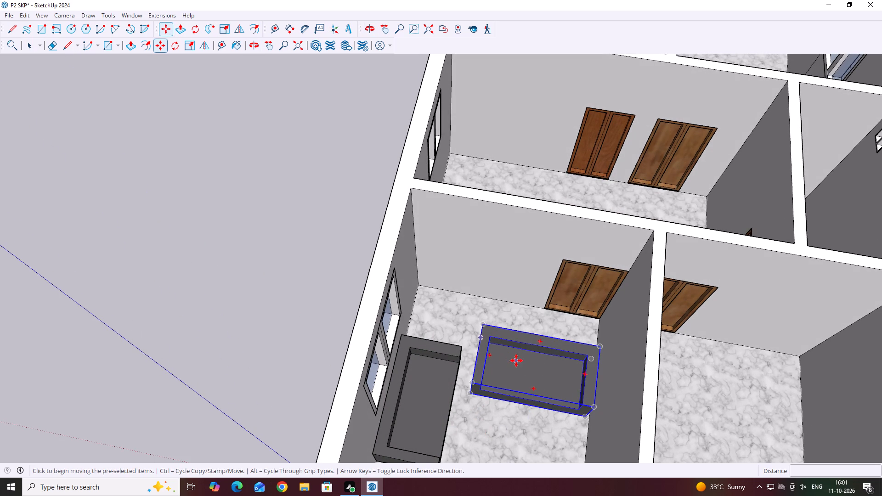
pyautogui.scroll(3, 516, 361)
pyautogui.click(469, 307)
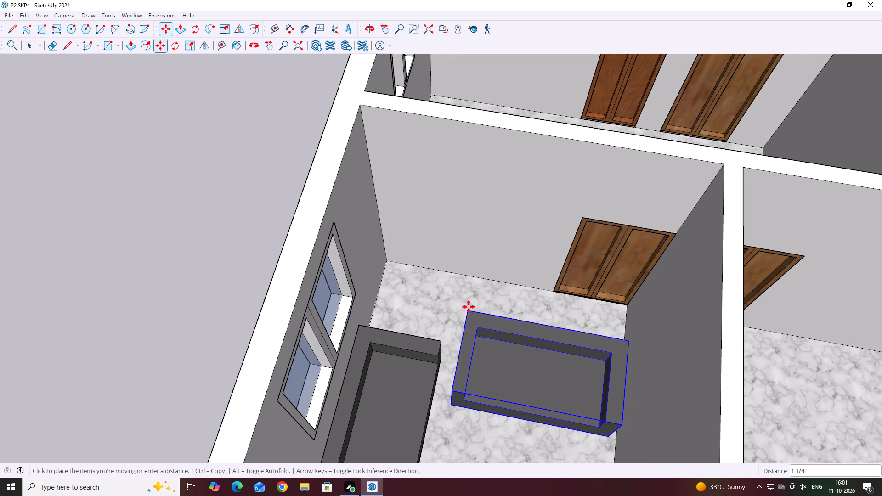
pyautogui.scroll(1, 396, 237)
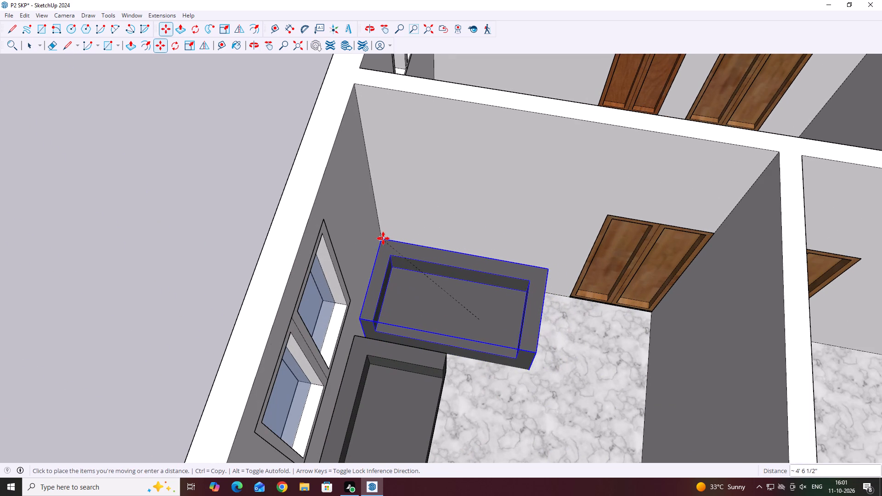
pyautogui.click(380, 241)
# Move the corner sofa by its front corner onto the near back corner of the window sofa, so the two join in an L.
pyautogui.moveTo(350, 359); pyautogui.dragTo(398, 336, button='middle')
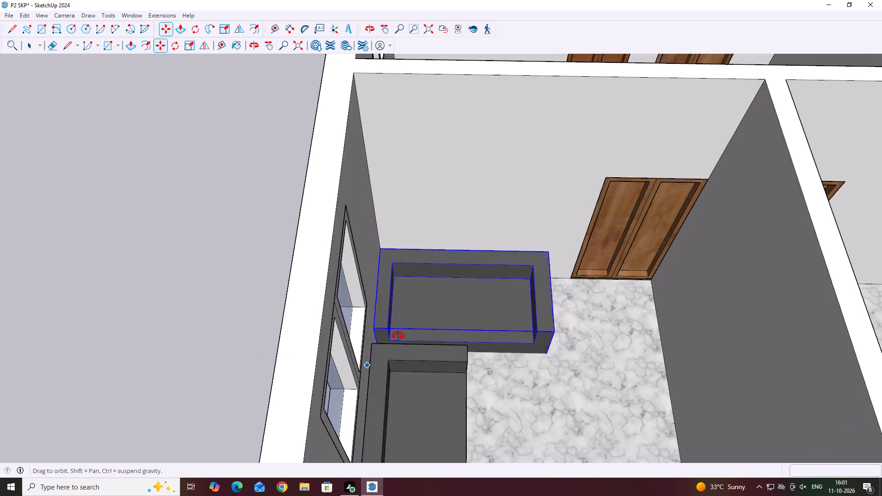
pyautogui.moveTo(398, 336); pyautogui.dragTo(409, 310, button='middle')
pyautogui.scroll(1, 409, 307)
pyautogui.moveTo(437, 285); pyautogui.dragTo(413, 262, button='middle')
pyautogui.scroll(2, 448, 329)
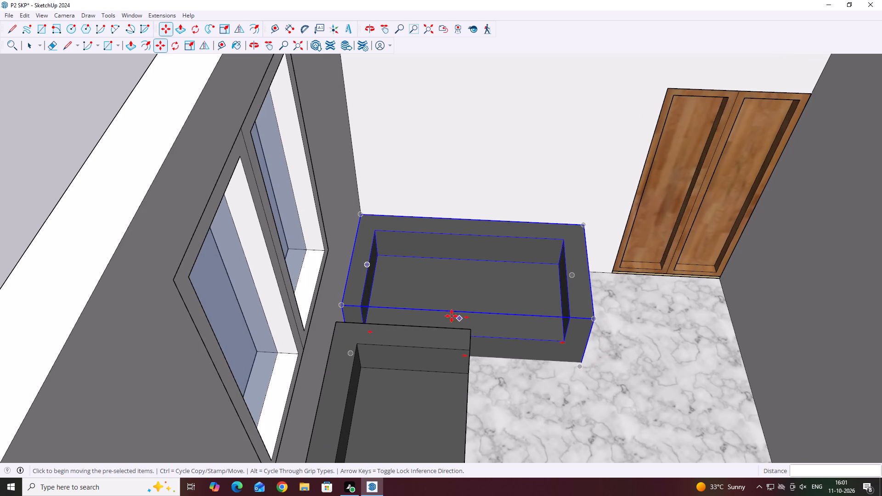
pyautogui.scroll(7, 350, 311)
pyautogui.click(344, 300)
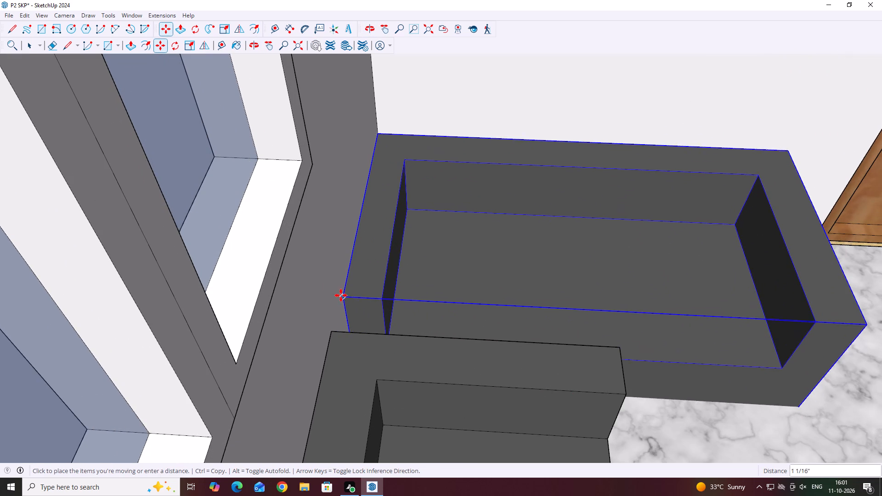
pyautogui.click(330, 334)
pyautogui.scroll(-5, 386, 310)
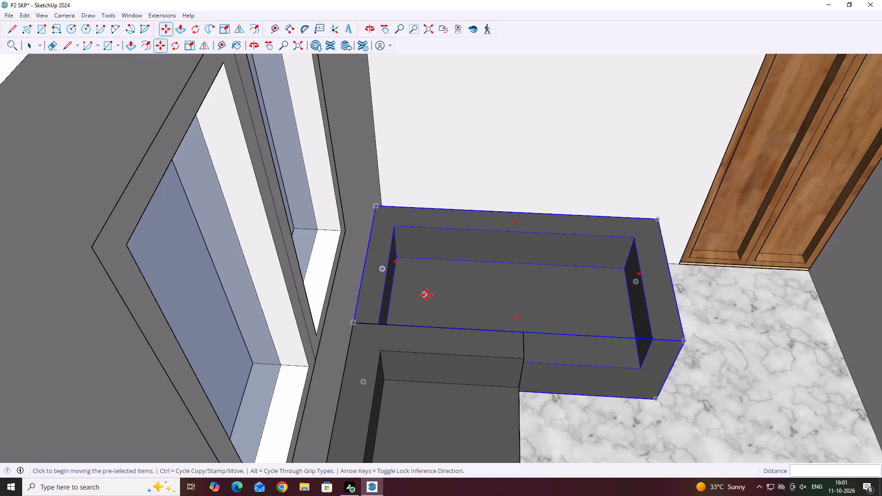
# Shift the corner sofa slightly away from the window sofa toward the door wall and clear the selection.
pyautogui.moveTo(425, 293); pyautogui.dragTo(378, 256, button='middle')
pyautogui.scroll(2, 509, 388)
pyautogui.click(490, 360)
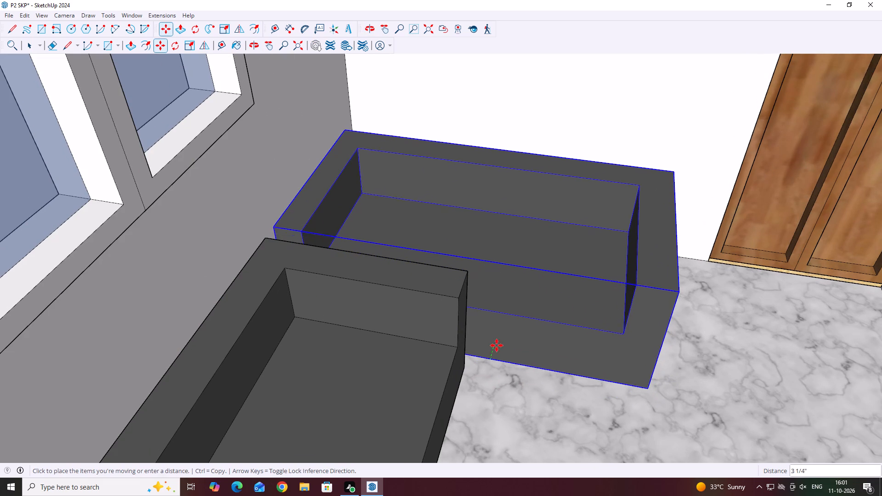
pyautogui.click(503, 330)
pyautogui.press('space')
pyautogui.scroll(-16, 360, 373)
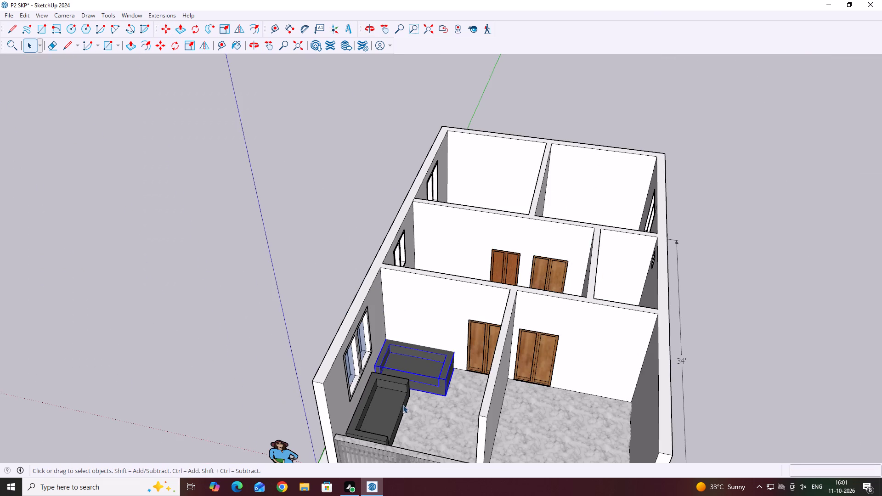
pyautogui.scroll(-7, 403, 405)
pyautogui.click(839, 382)
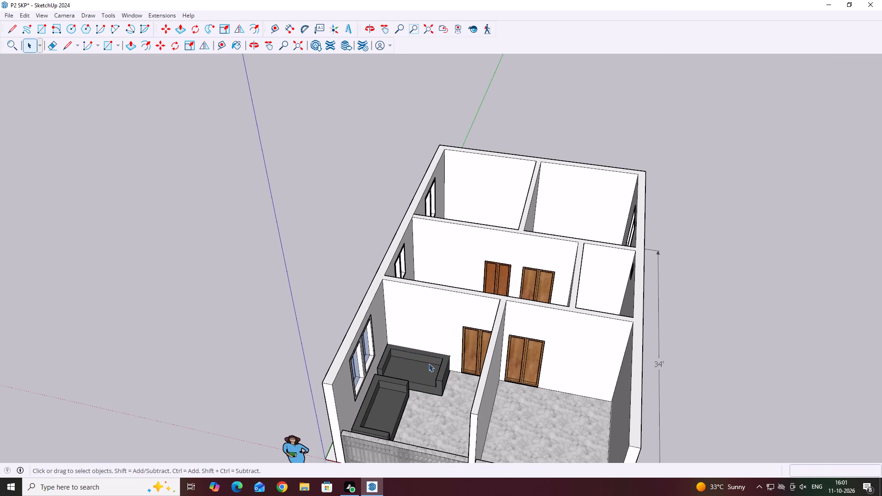
# Move the corner sofa about 4 7/8" away from the door wall, toward the window sofa.
pyautogui.moveTo(432, 366); pyautogui.dragTo(447, 426, button='middle')
pyautogui.scroll(3, 444, 391)
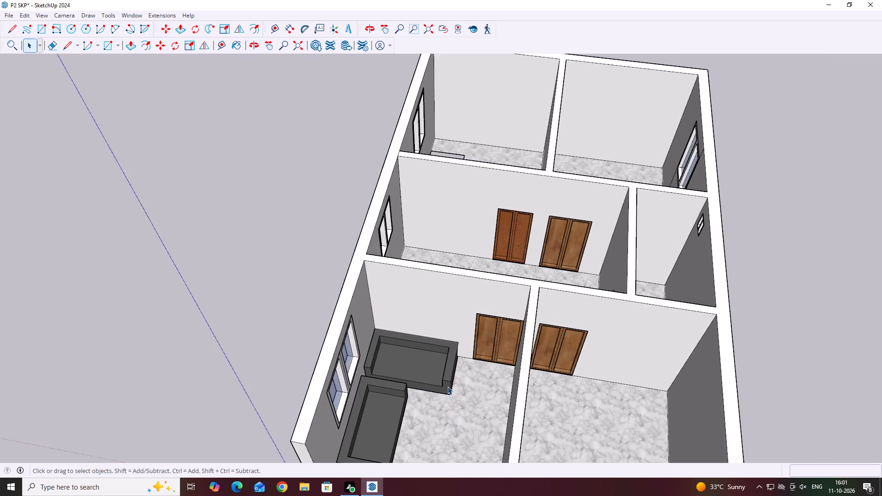
pyautogui.moveTo(457, 388); pyautogui.dragTo(481, 389, button='middle')
pyautogui.scroll(2, 460, 378)
pyautogui.click(458, 376)
pyautogui.moveTo(466, 389); pyautogui.dragTo(476, 370, button='middle')
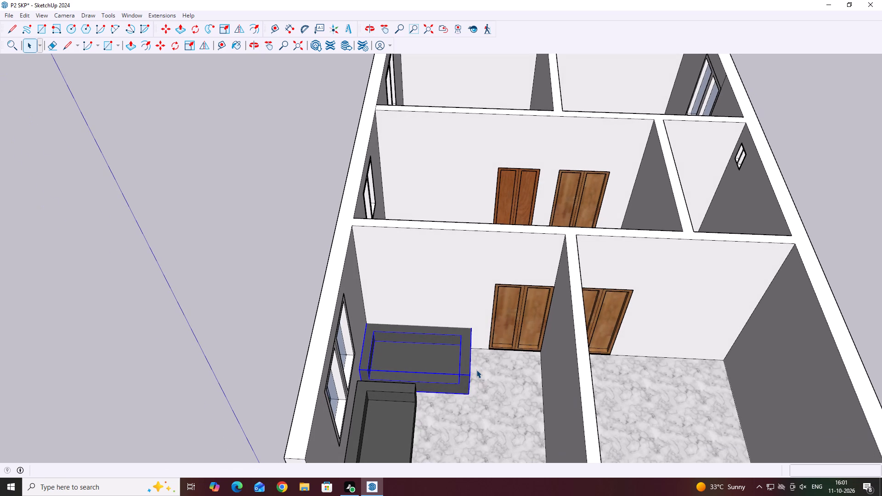
pyautogui.press('m')
pyautogui.scroll(4, 475, 374)
pyautogui.click(465, 376)
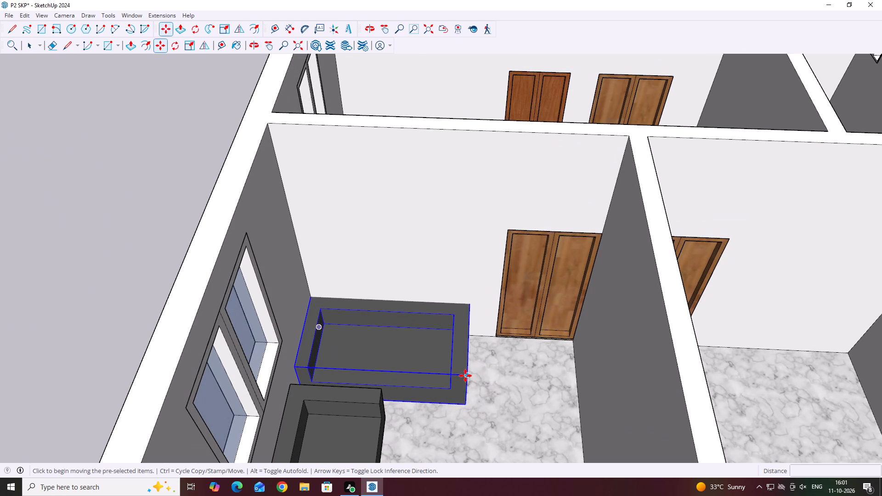
pyautogui.click(466, 386)
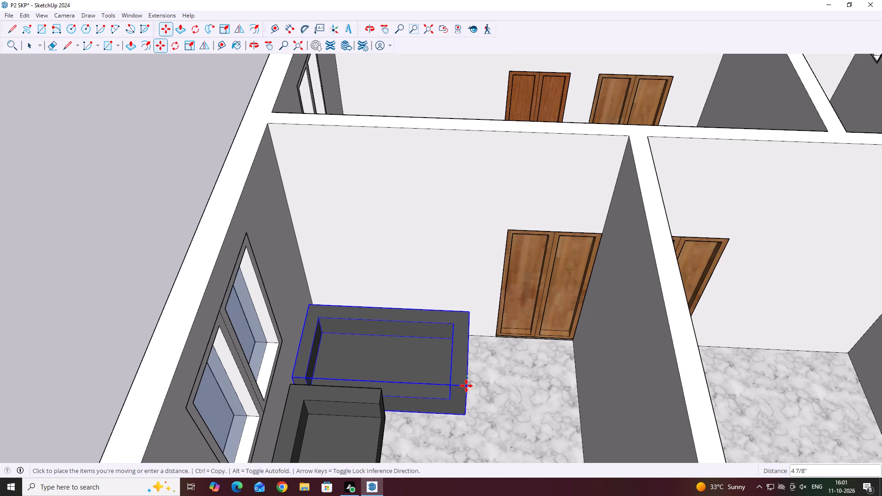
# Shift the corner sofa slightly along the door wall toward the door and clear the selection.
pyautogui.scroll(-12, 389, 374)
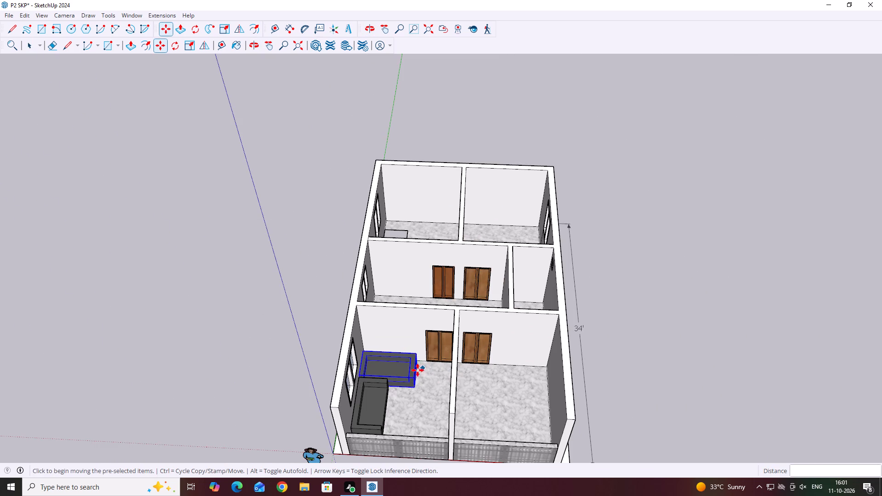
pyautogui.click(410, 377)
pyautogui.click(418, 379)
pyautogui.press('space')
pyautogui.click(672, 364)
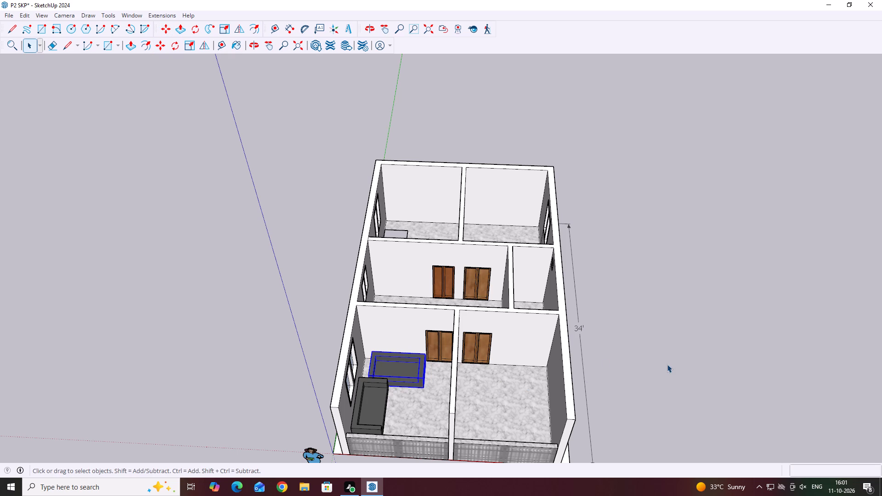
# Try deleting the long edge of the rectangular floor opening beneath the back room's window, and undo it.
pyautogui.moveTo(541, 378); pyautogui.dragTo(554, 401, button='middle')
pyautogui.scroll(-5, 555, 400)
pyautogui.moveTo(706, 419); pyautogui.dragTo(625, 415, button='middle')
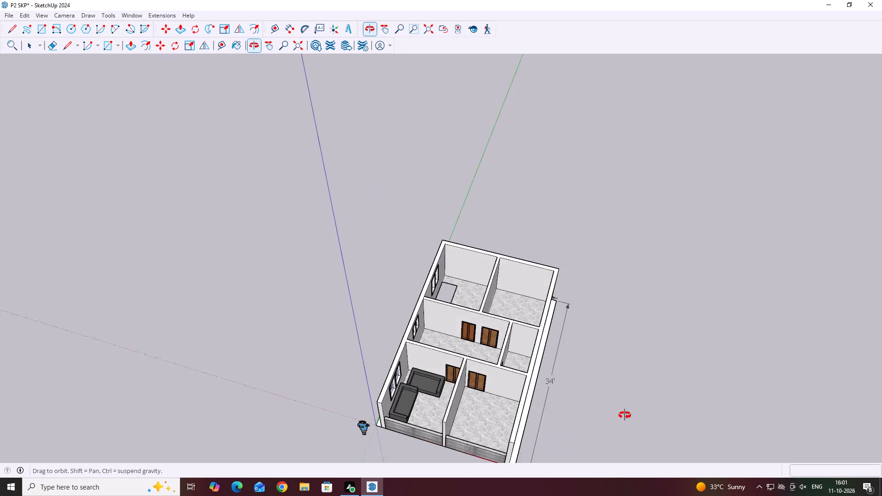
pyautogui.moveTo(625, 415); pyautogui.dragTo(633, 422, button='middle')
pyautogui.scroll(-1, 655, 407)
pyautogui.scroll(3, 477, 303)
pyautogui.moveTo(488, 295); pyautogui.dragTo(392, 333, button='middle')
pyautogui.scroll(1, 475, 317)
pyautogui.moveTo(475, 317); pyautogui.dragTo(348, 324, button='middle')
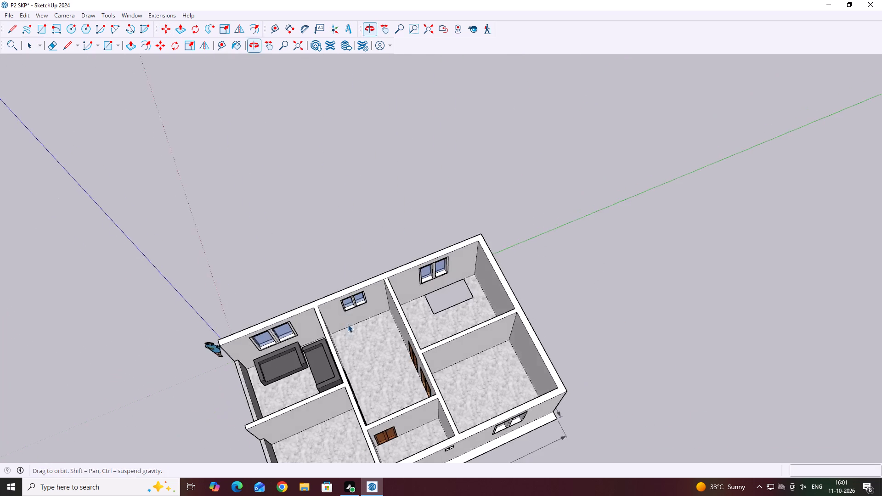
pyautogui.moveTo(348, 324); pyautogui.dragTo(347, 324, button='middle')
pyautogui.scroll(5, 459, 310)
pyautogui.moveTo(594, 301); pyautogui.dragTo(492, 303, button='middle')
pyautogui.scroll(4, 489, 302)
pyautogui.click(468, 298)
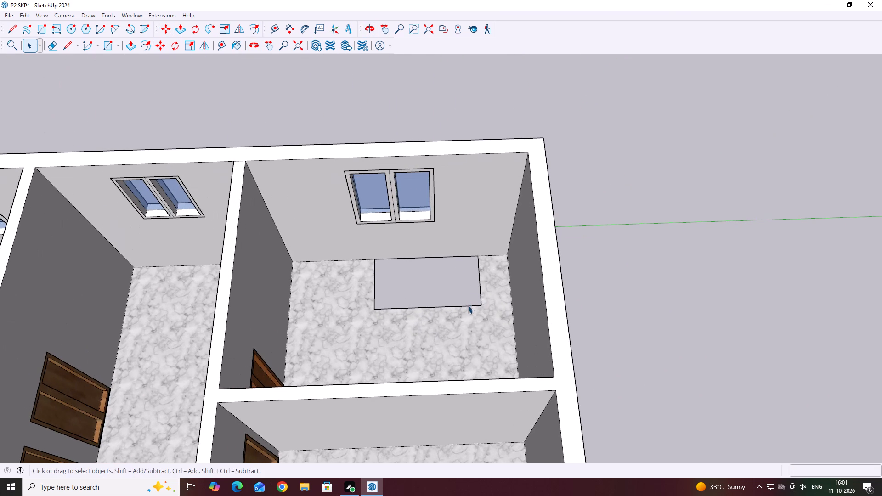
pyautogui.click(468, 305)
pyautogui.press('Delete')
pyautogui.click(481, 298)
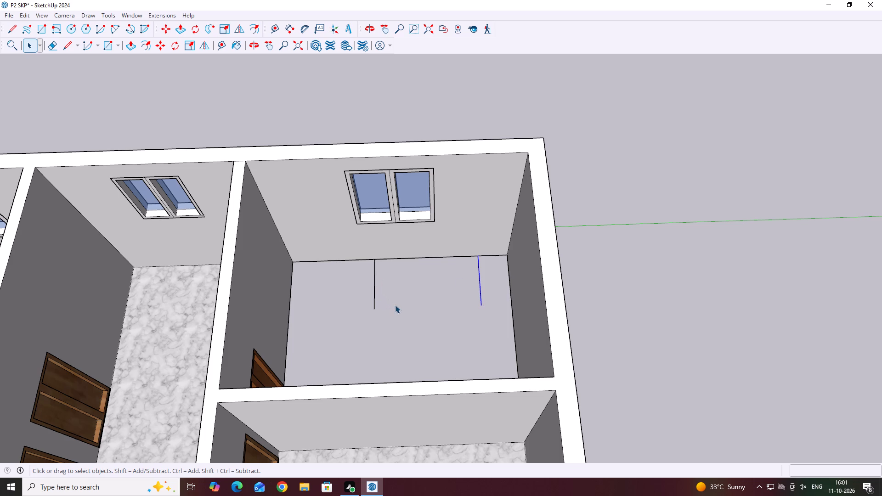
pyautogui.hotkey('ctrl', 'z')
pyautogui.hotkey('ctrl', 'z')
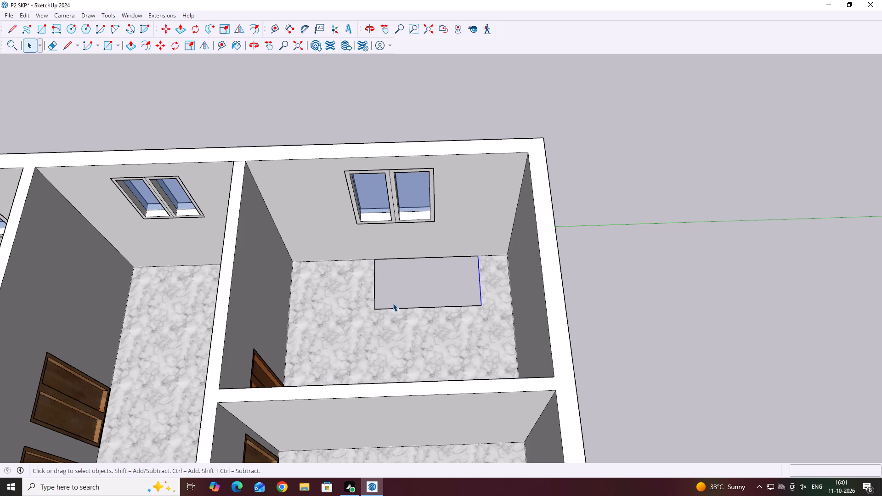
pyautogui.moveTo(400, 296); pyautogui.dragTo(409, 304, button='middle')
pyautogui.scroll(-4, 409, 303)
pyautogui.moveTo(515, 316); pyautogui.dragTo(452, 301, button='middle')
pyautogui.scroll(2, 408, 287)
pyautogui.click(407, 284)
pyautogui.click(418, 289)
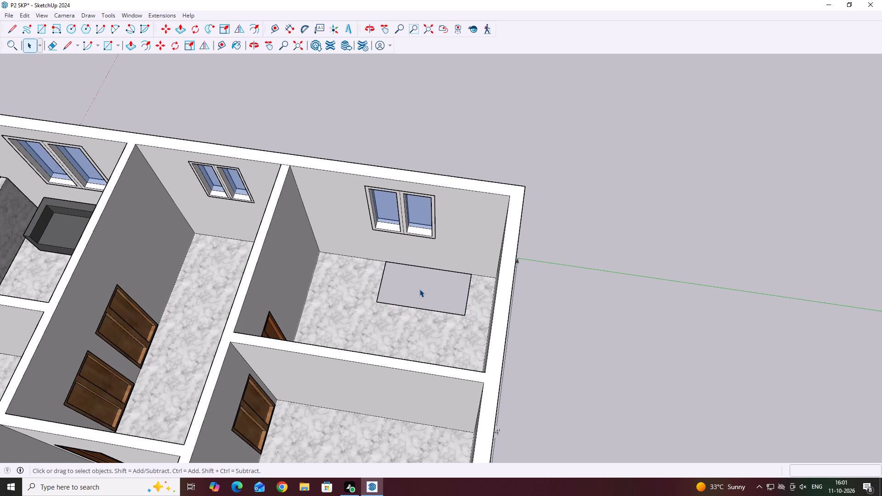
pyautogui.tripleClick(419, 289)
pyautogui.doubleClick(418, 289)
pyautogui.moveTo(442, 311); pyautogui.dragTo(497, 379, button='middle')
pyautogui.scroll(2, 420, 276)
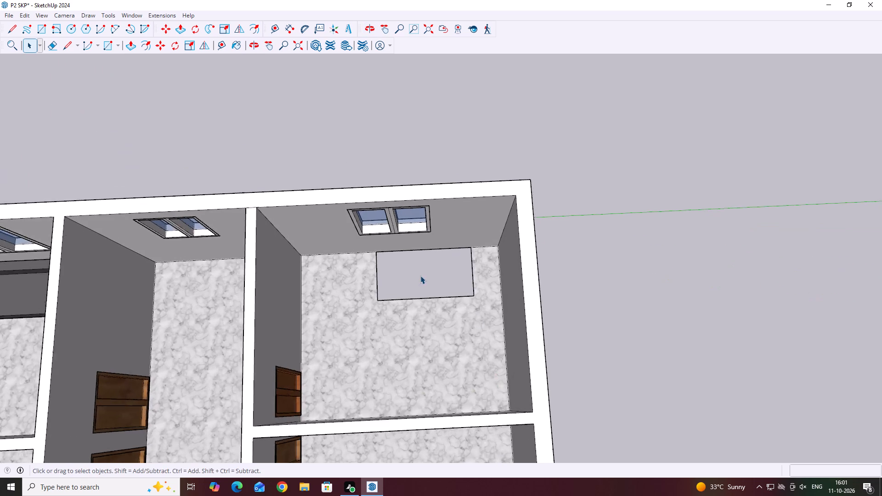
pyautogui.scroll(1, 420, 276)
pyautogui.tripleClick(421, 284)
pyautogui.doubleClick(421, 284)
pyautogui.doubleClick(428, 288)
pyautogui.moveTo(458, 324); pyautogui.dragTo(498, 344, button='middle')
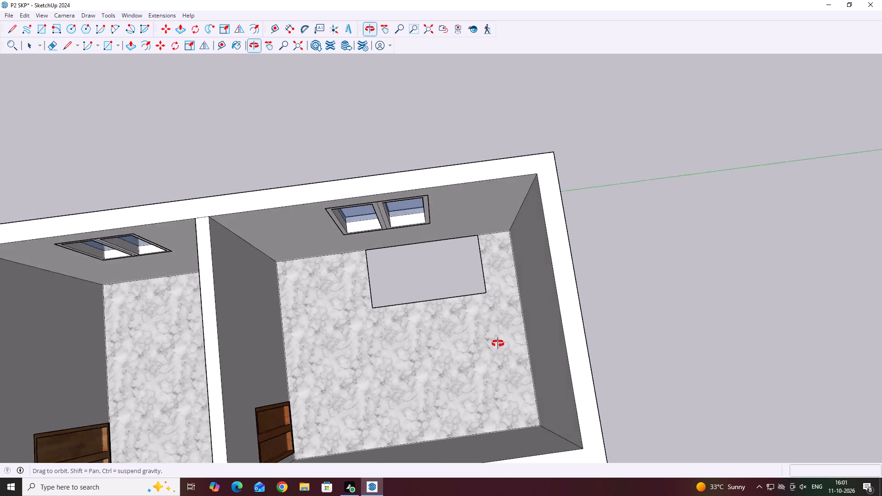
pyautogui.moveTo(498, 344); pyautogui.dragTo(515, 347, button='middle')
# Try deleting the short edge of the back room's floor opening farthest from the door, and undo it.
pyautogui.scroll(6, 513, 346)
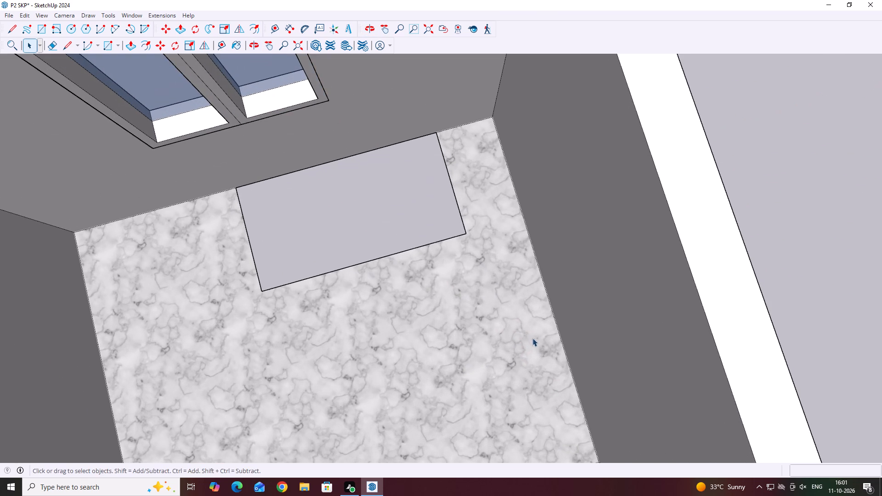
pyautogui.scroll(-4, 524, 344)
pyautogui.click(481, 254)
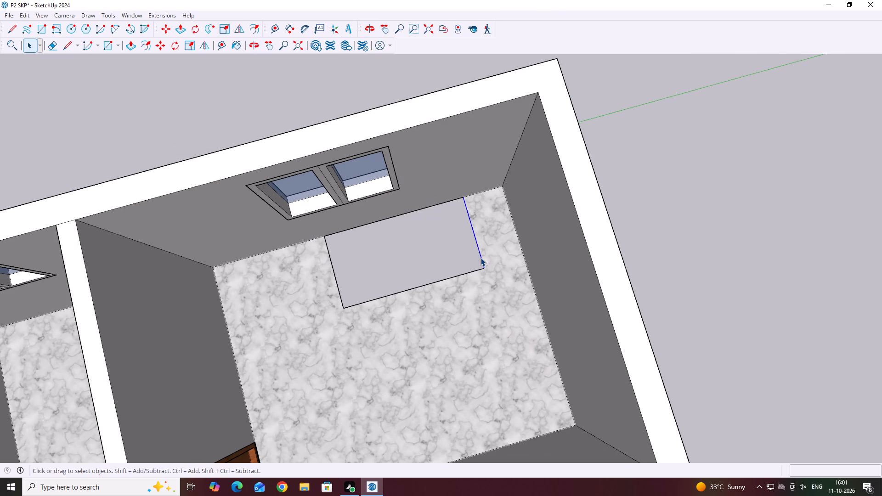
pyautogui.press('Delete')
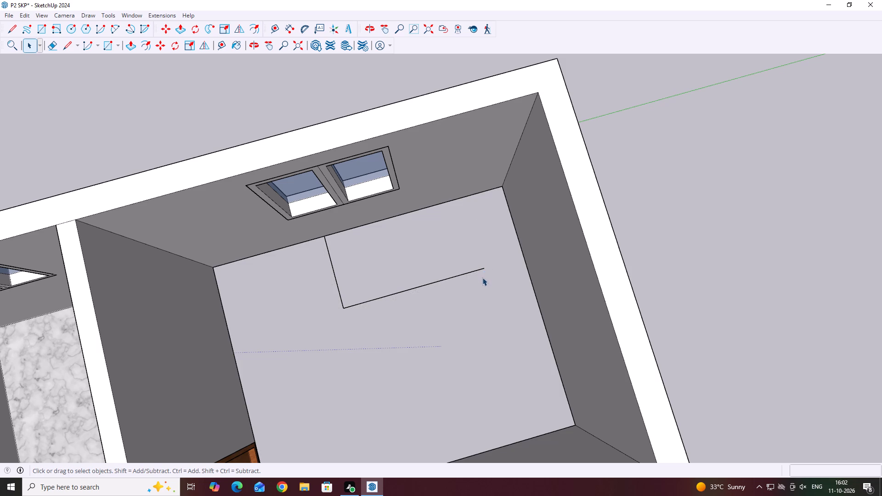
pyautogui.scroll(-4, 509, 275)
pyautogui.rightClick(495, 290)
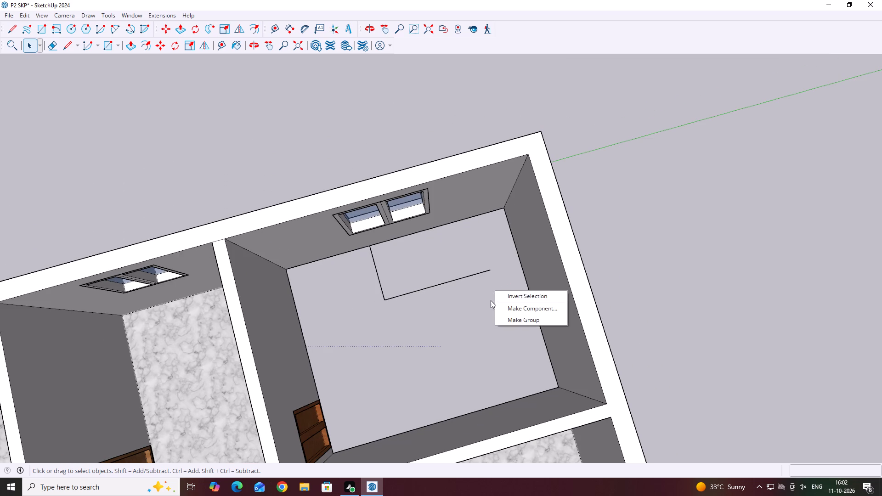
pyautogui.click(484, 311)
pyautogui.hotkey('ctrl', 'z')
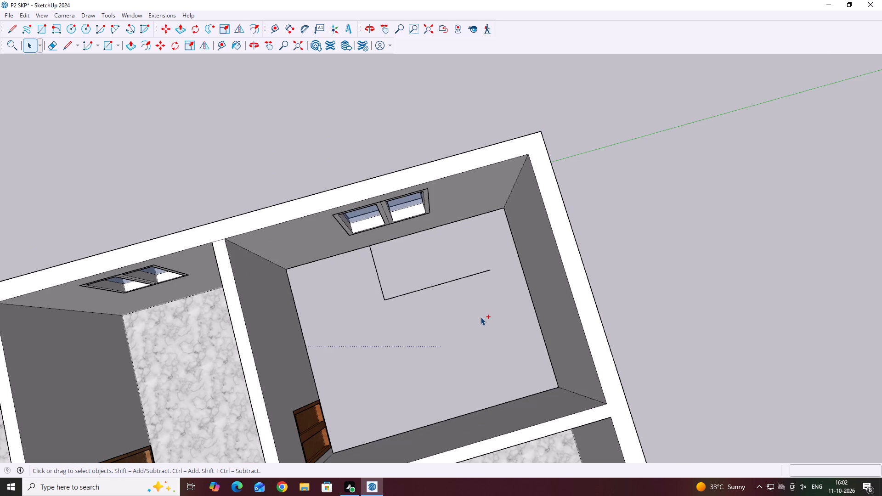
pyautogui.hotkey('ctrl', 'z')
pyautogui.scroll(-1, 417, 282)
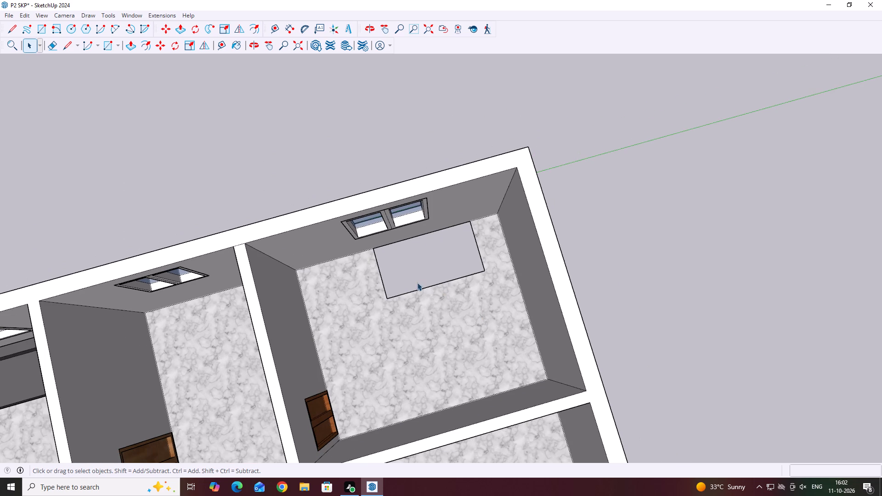
# Draw a rectangle between diagonally opposite floor corners of the back room to fill the opening beneath the window.
pyautogui.moveTo(453, 311); pyautogui.dragTo(441, 267, button='middle')
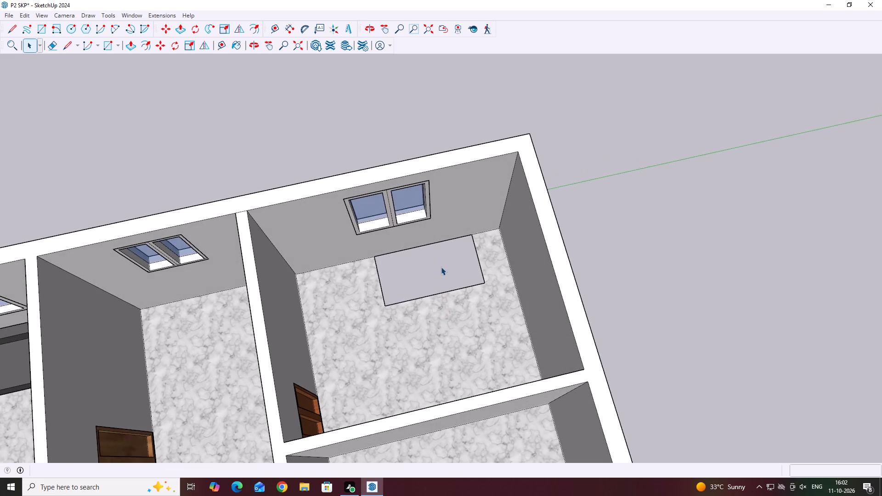
pyautogui.press('r')
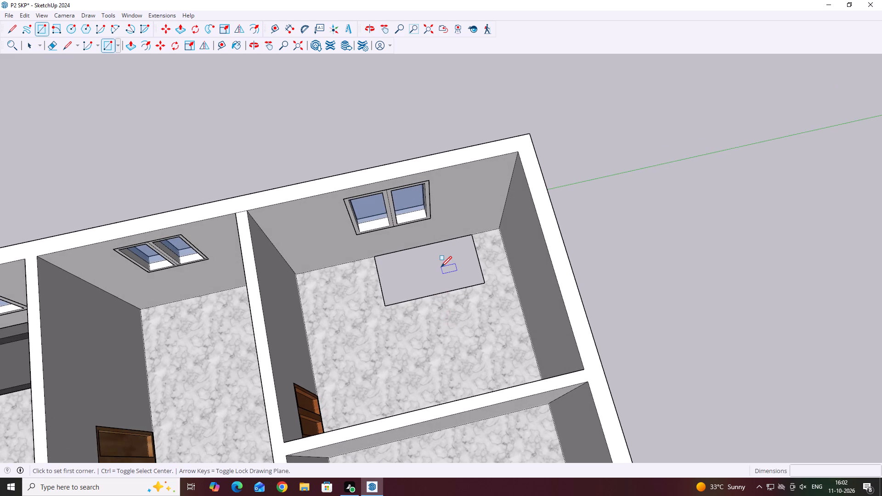
pyautogui.scroll(-1, 433, 278)
pyautogui.scroll(1, 302, 274)
pyautogui.click(306, 274)
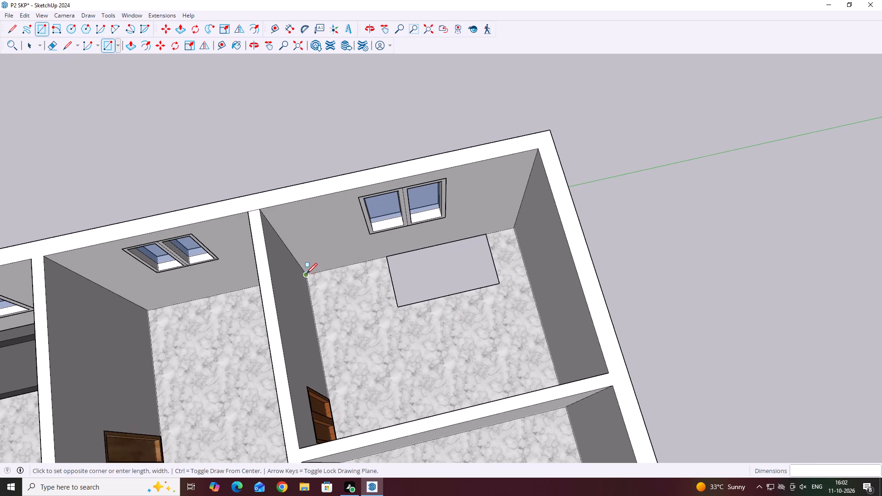
pyautogui.moveTo(565, 373); pyautogui.dragTo(571, 408, button='middle')
pyautogui.scroll(4, 563, 387)
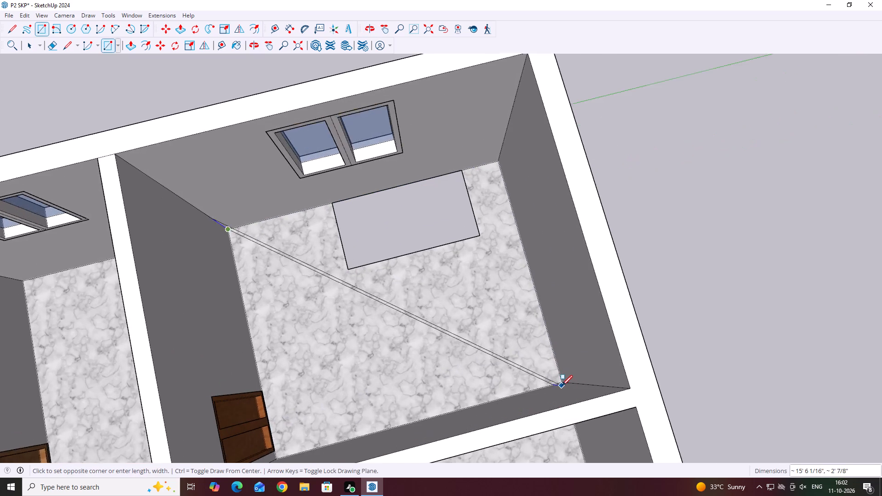
pyautogui.scroll(2, 562, 386)
pyautogui.click(563, 375)
pyautogui.scroll(-6, 548, 346)
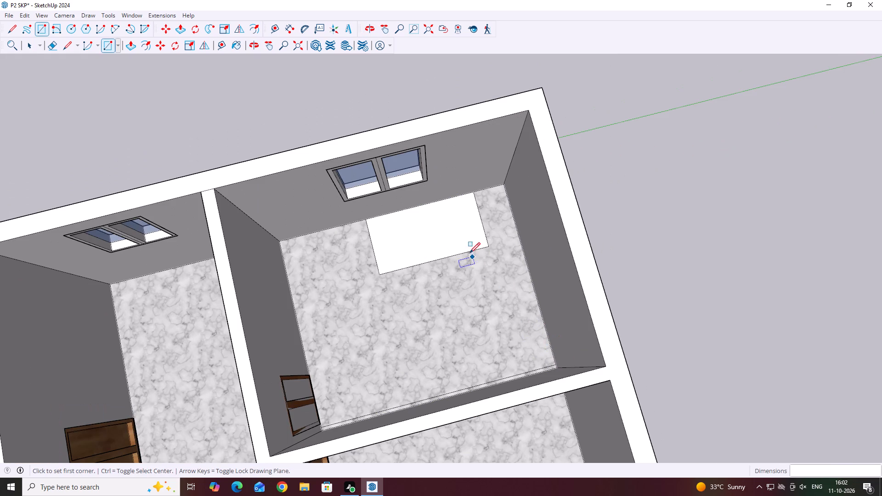
# Delete the three leftover edges of the filled opening so the back room's marble floor is one surface.
pyautogui.press('space')
pyautogui.click(448, 256)
pyautogui.press('Delete')
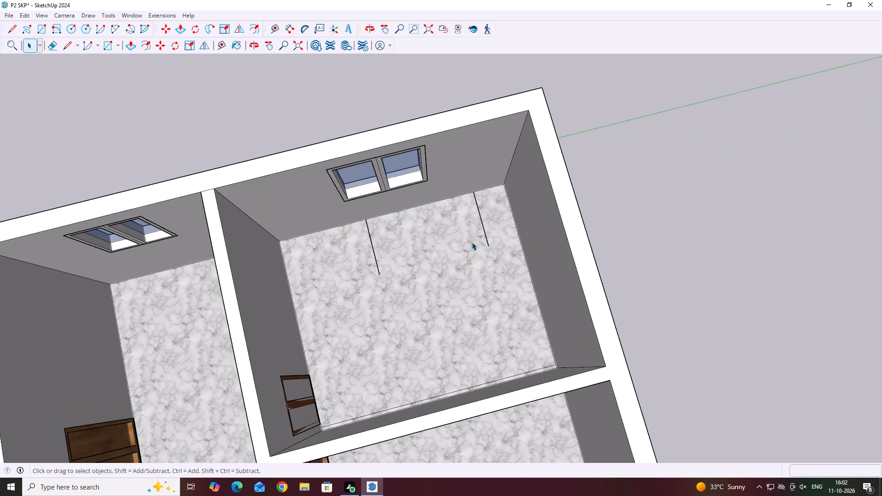
pyautogui.click(486, 237)
pyautogui.press('Delete')
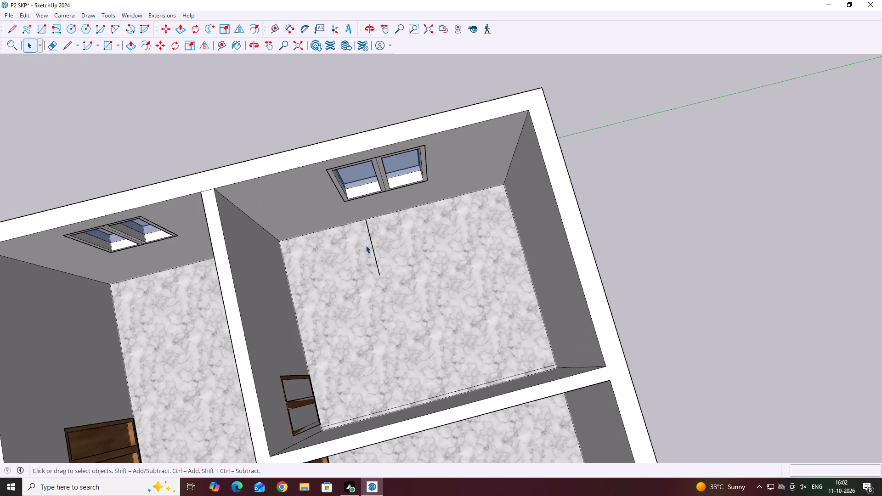
pyautogui.click(373, 252)
pyautogui.press('Delete')
# Delete the stray face covering the door panels in the back room.
pyautogui.moveTo(445, 419); pyautogui.dragTo(454, 448, button='middle')
pyautogui.scroll(8, 417, 397)
pyautogui.moveTo(427, 380); pyautogui.dragTo(439, 329, button='middle')
pyautogui.moveTo(462, 294); pyautogui.dragTo(469, 294, button='middle')
pyautogui.scroll(-5, 462, 294)
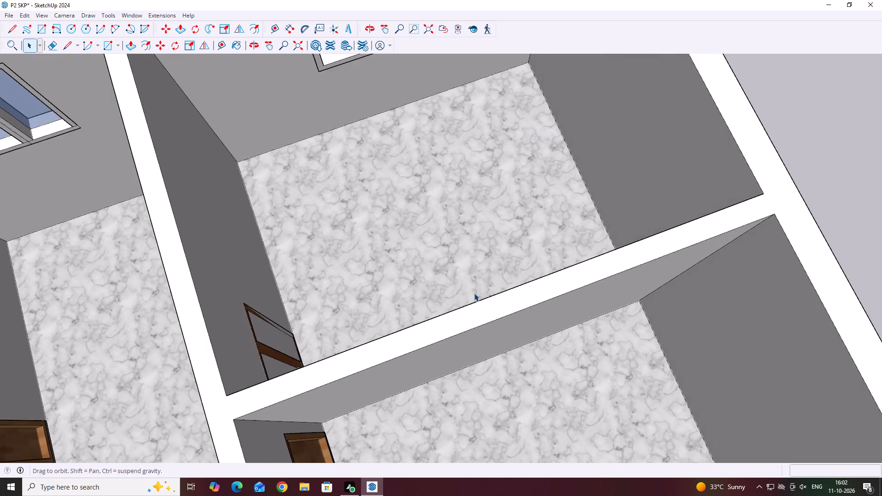
pyautogui.scroll(-6, 474, 293)
pyautogui.moveTo(478, 291); pyautogui.dragTo(288, 336, button='middle')
pyautogui.moveTo(361, 305); pyautogui.dragTo(196, 297, button='middle')
pyautogui.scroll(3, 355, 249)
pyautogui.moveTo(631, 355); pyautogui.dragTo(384, 341, button='middle')
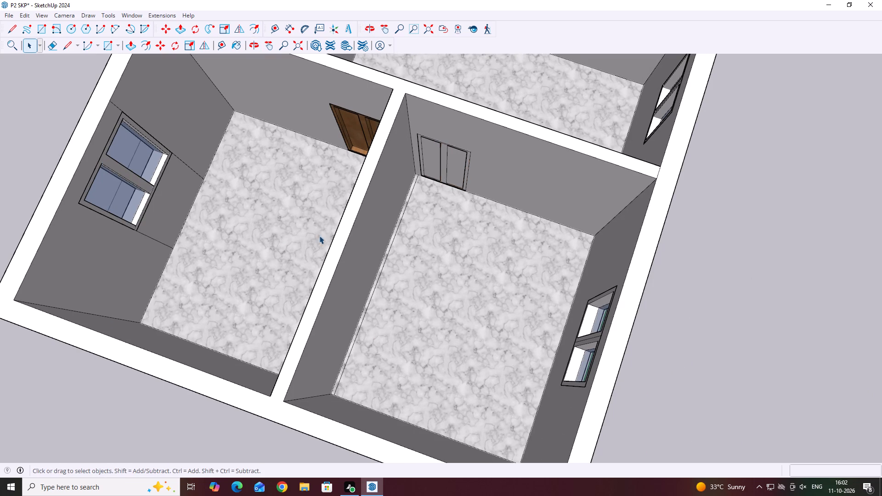
pyautogui.scroll(6, 405, 152)
pyautogui.click(487, 163)
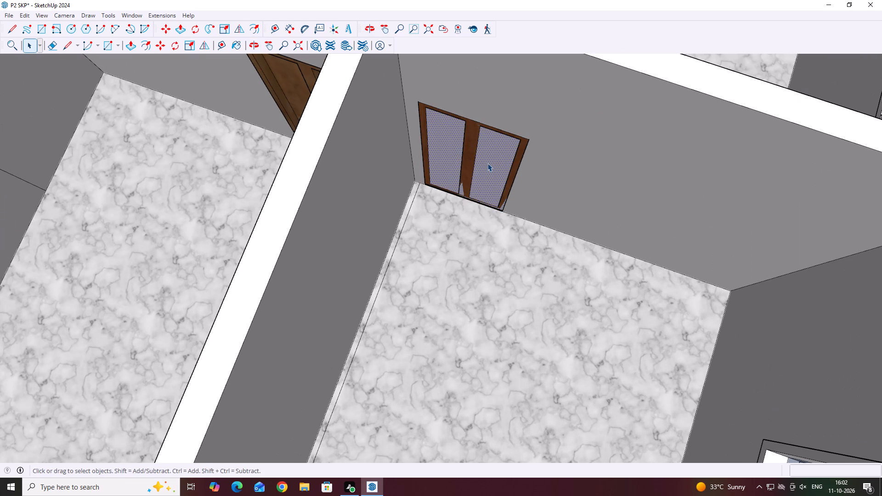
pyautogui.press('Delete')
# Delete the stray long edge running beside the partition wall on the back room's marble floor.
pyautogui.moveTo(513, 207); pyautogui.dragTo(560, 174, button='middle')
pyautogui.scroll(-5, 557, 172)
pyautogui.moveTo(454, 261); pyautogui.dragTo(422, 256, button='middle')
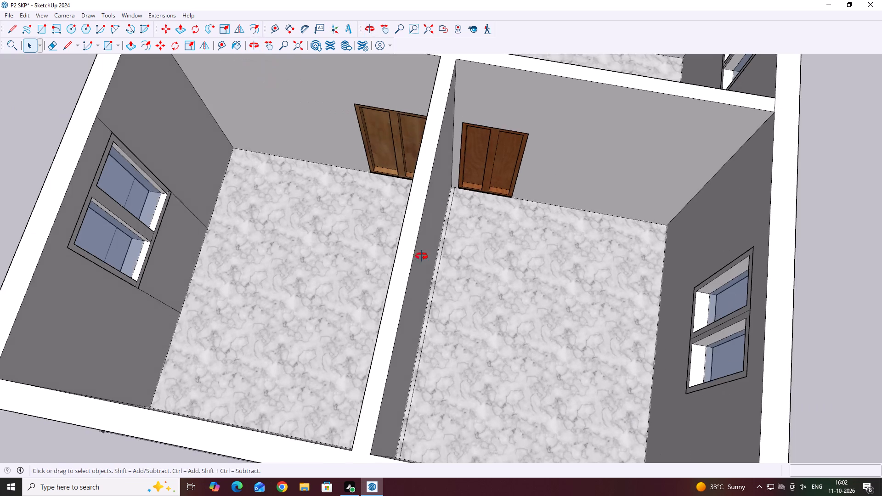
pyautogui.moveTo(422, 256); pyautogui.dragTo(397, 253, button='middle')
pyautogui.scroll(5, 425, 280)
pyautogui.click(431, 302)
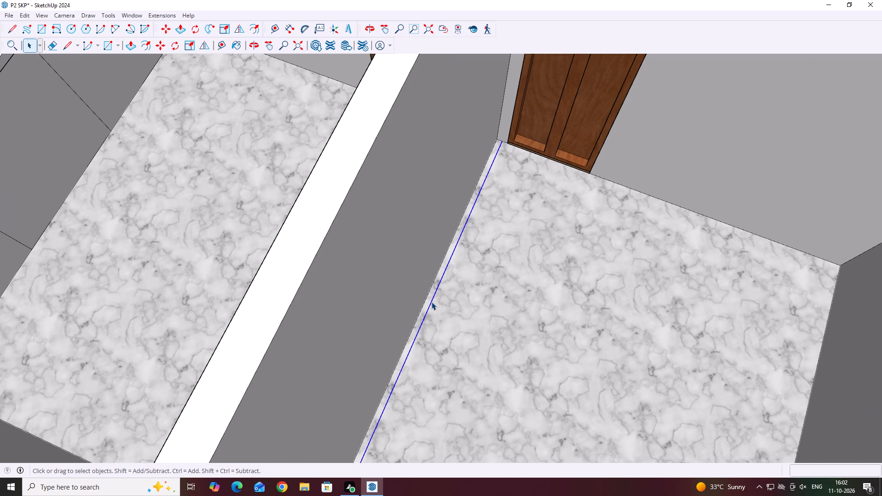
pyautogui.press('Delete')
pyautogui.scroll(-5, 430, 301)
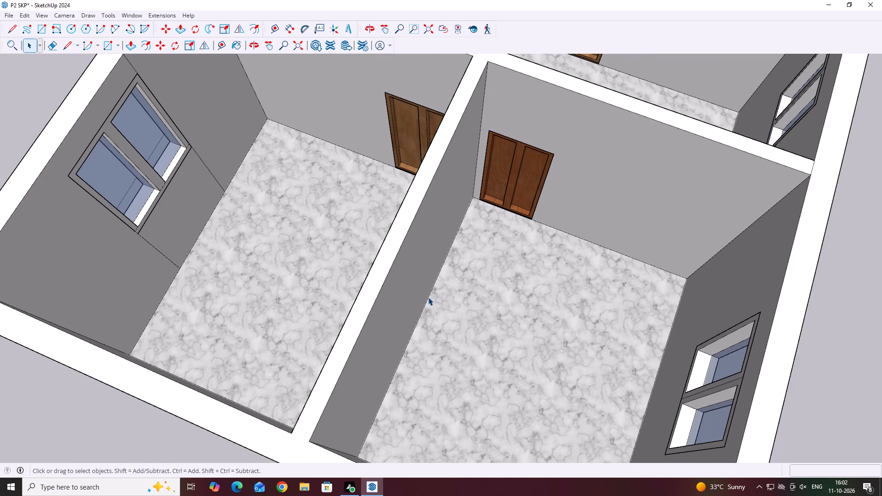
# Examine the house's rooms, floors, doors and windows from above and from several sides.
pyautogui.moveTo(400, 188); pyautogui.dragTo(209, 236, button='middle')
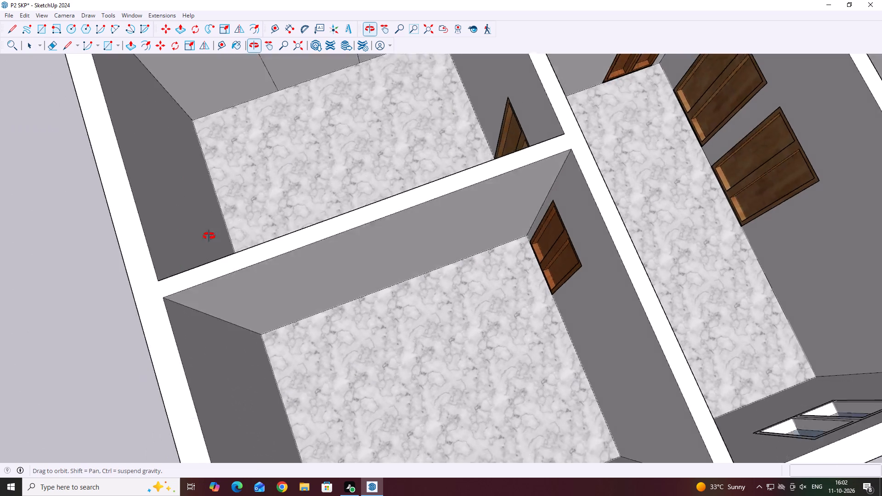
pyautogui.moveTo(209, 236); pyautogui.dragTo(345, 313, button='middle')
pyautogui.scroll(-12, 562, 291)
pyautogui.moveTo(761, 357); pyautogui.dragTo(825, 254, button='middle')
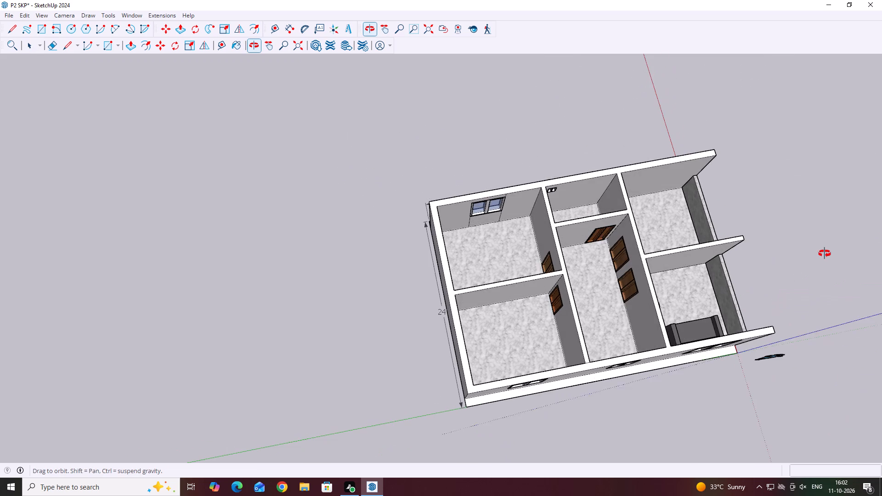
pyautogui.moveTo(825, 254); pyautogui.dragTo(825, 251, button='middle')
pyautogui.moveTo(688, 340); pyautogui.dragTo(506, 310, button='middle')
pyautogui.moveTo(469, 338); pyautogui.dragTo(339, 279, button='middle')
pyautogui.moveTo(445, 328); pyautogui.dragTo(303, 280, button='middle')
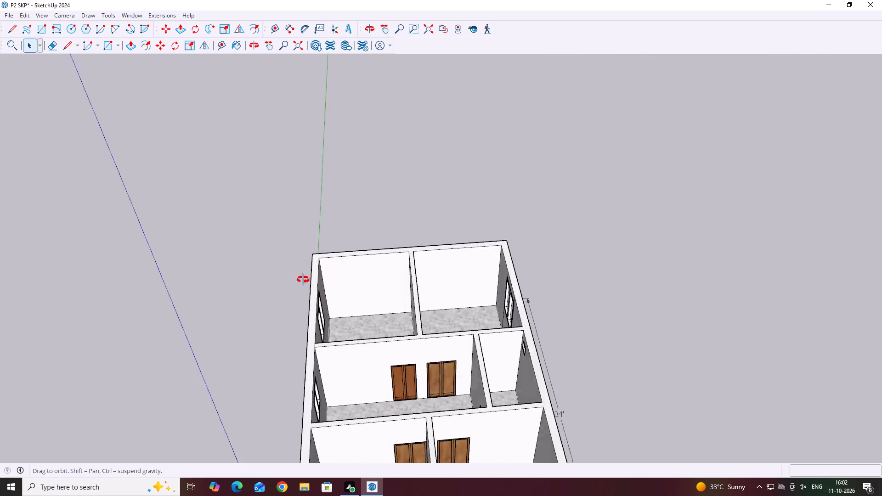
pyautogui.moveTo(303, 280); pyautogui.dragTo(229, 321, button='middle')
pyautogui.scroll(-1, 342, 327)
pyautogui.moveTo(495, 278); pyautogui.dragTo(316, 347, button='middle')
pyautogui.moveTo(452, 265); pyautogui.dragTo(371, 289, button='middle')
pyautogui.scroll(3, 360, 231)
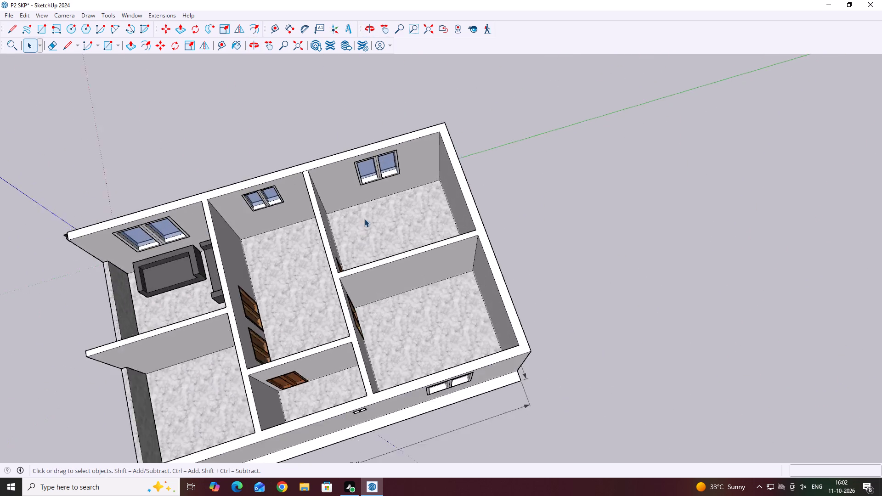
pyautogui.scroll(6, 364, 219)
pyautogui.moveTo(576, 227); pyautogui.dragTo(699, 253, button='middle')
pyautogui.scroll(-16, 707, 253)
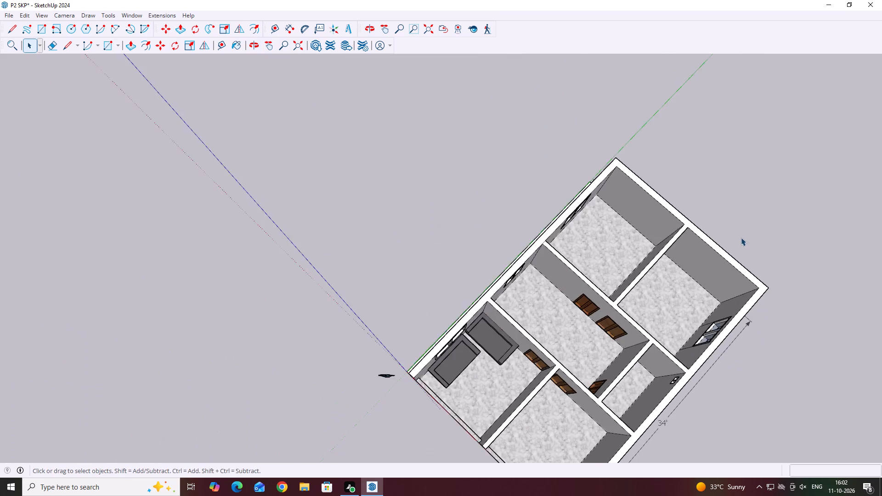
# Draw a floor rectangle about 2' 6" by 12' 3" along the back room's window wall, spanning from the partition to the end wall.
pyautogui.moveTo(759, 276); pyautogui.dragTo(656, 279, button='middle')
pyautogui.moveTo(605, 355); pyautogui.dragTo(571, 313, button='middle')
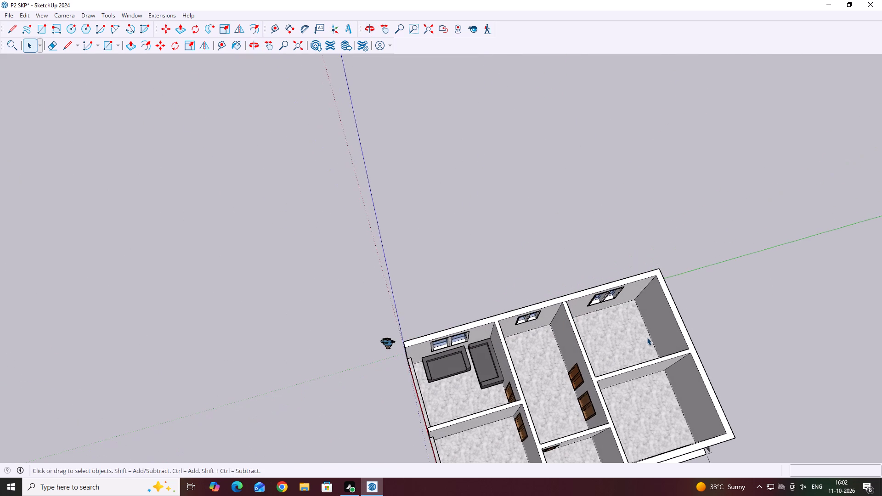
pyautogui.moveTo(647, 338); pyautogui.dragTo(623, 329, button='middle')
pyautogui.scroll(7, 623, 329)
pyautogui.moveTo(663, 339); pyautogui.dragTo(629, 325, button='middle')
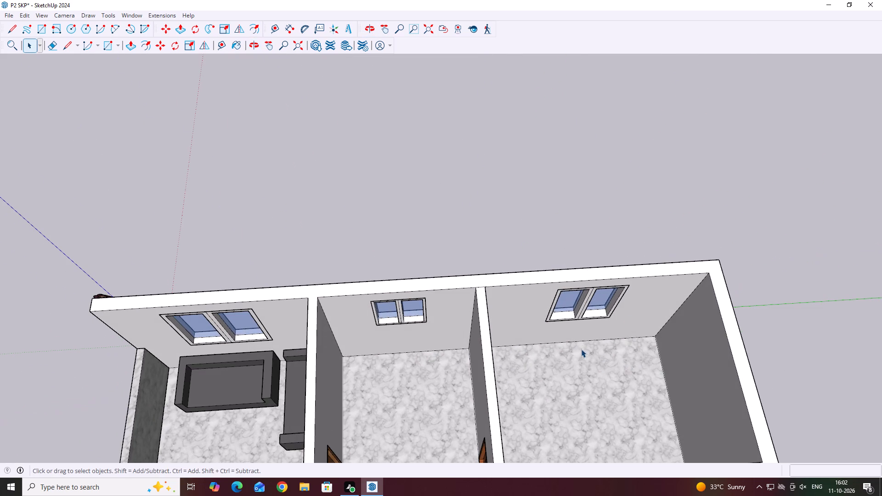
pyautogui.press('r')
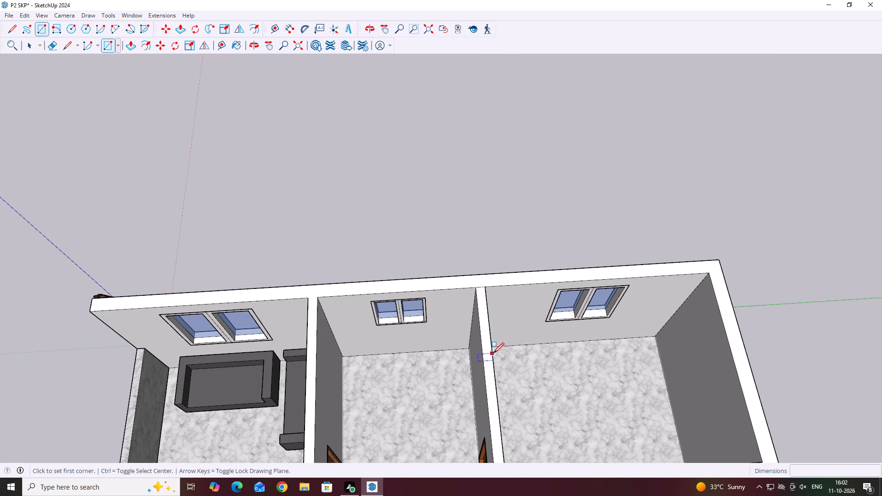
pyautogui.scroll(4, 493, 353)
pyautogui.moveTo(509, 346); pyautogui.dragTo(462, 349, button='middle')
pyautogui.scroll(4, 485, 360)
pyautogui.click(452, 347)
pyautogui.scroll(-4, 473, 341)
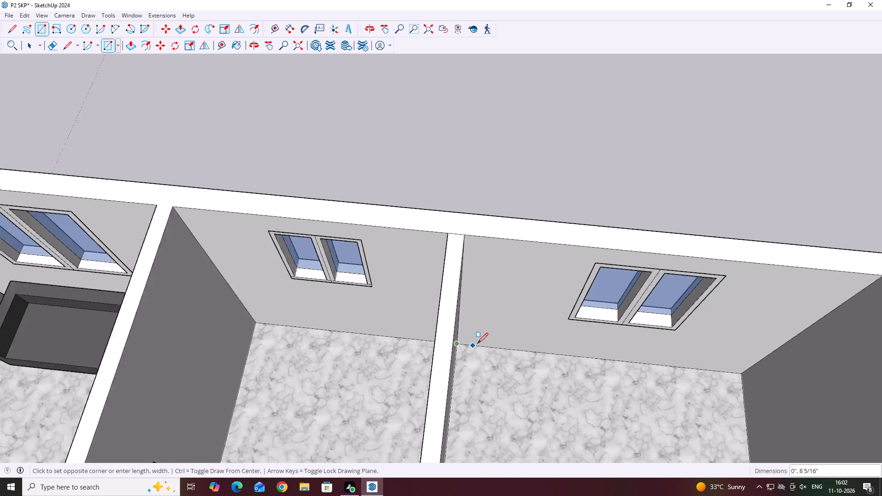
pyautogui.scroll(-9, 477, 344)
pyautogui.scroll(6, 582, 388)
pyautogui.click(631, 391)
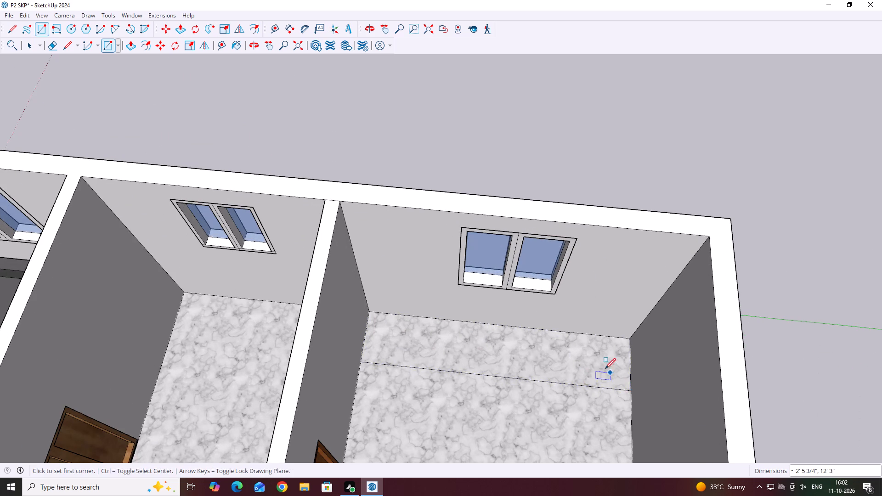
pyautogui.scroll(-5, 592, 358)
# Make the floor strip beneath the back room's window, with its edges, into a group.
pyautogui.press('space')
pyautogui.moveTo(594, 361); pyautogui.dragTo(668, 388, button='middle')
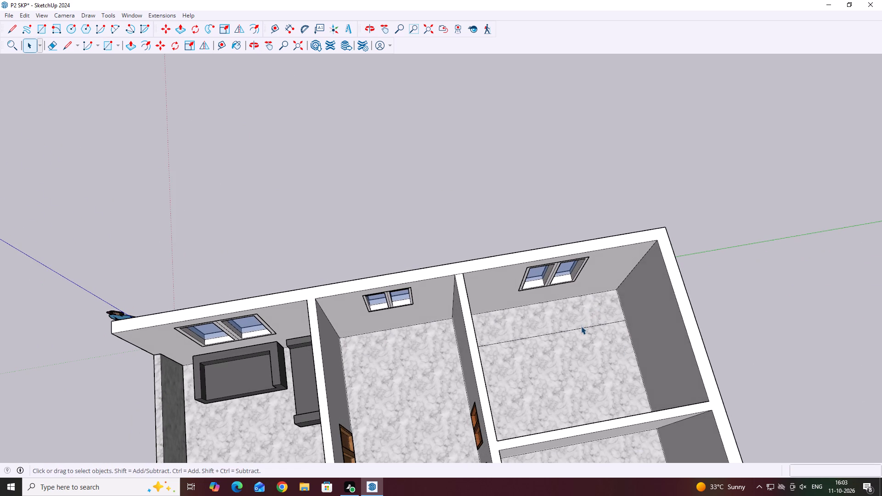
pyautogui.doubleClick(581, 322)
pyautogui.moveTo(603, 321); pyautogui.dragTo(579, 312, button='middle')
pyautogui.rightClick(578, 312)
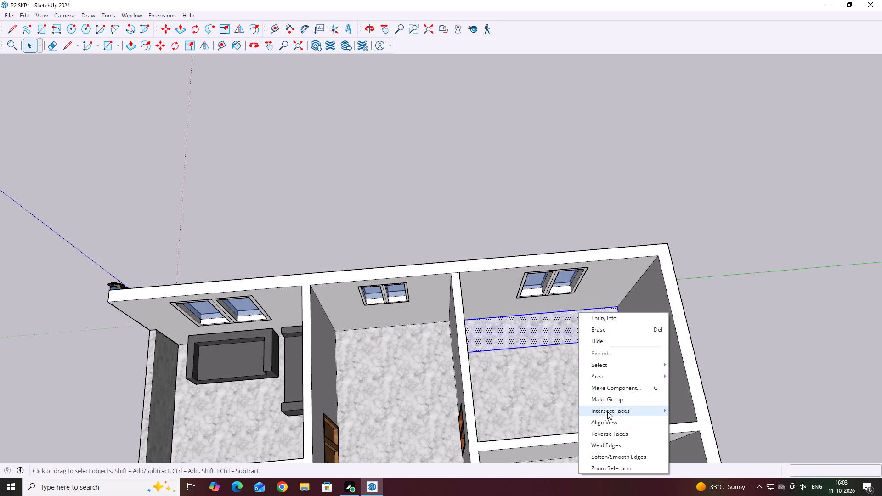
pyautogui.click(614, 400)
pyautogui.moveTo(604, 340); pyautogui.dragTo(614, 346, button='middle')
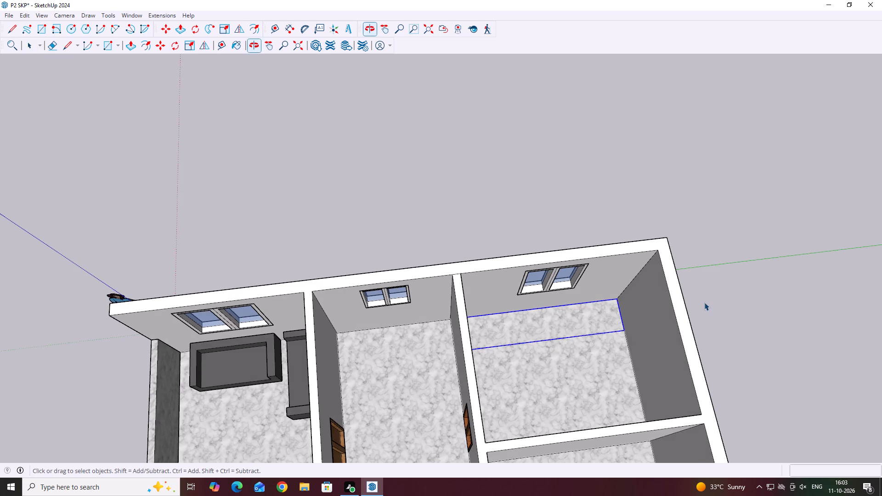
pyautogui.click(707, 302)
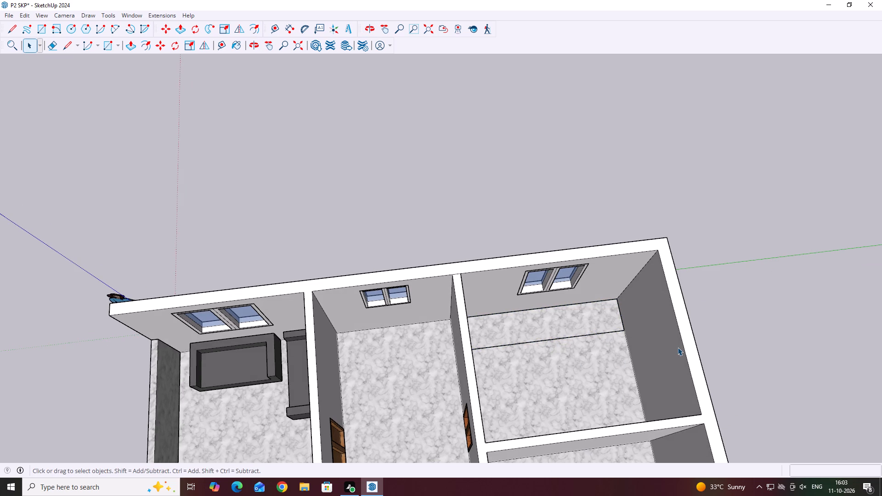
# Draw a floor rectangle about 2' 8" by 7' 6" along the back room's end wall, from its far corner to the window-side strip.
pyautogui.press('r')
pyautogui.scroll(3, 647, 347)
pyautogui.moveTo(641, 424); pyautogui.dragTo(649, 457, button='middle')
pyautogui.scroll(-4, 631, 412)
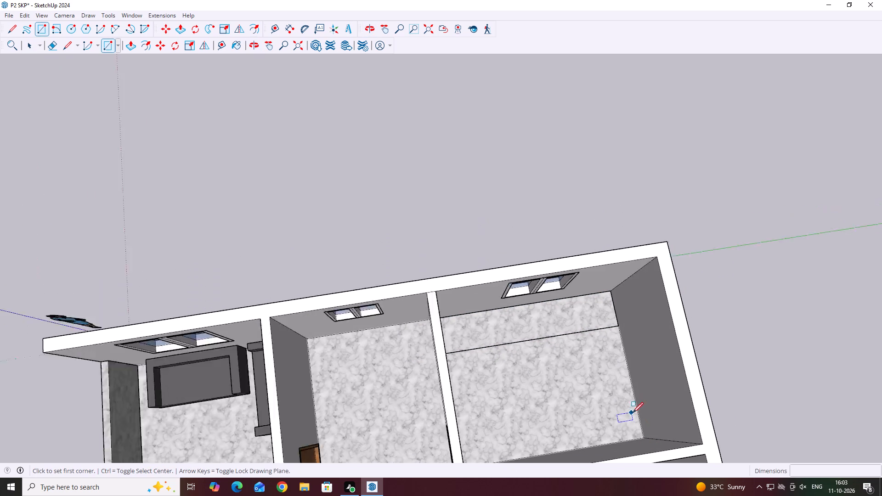
pyautogui.scroll(3, 644, 441)
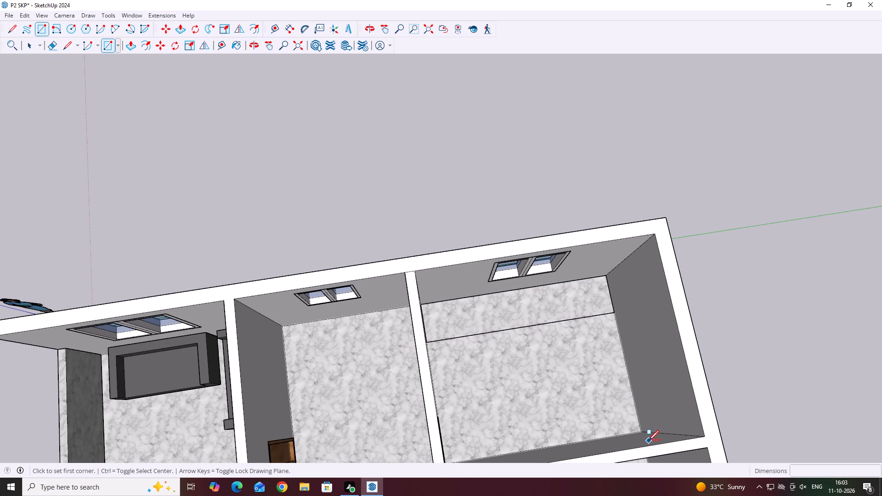
pyautogui.click(640, 430)
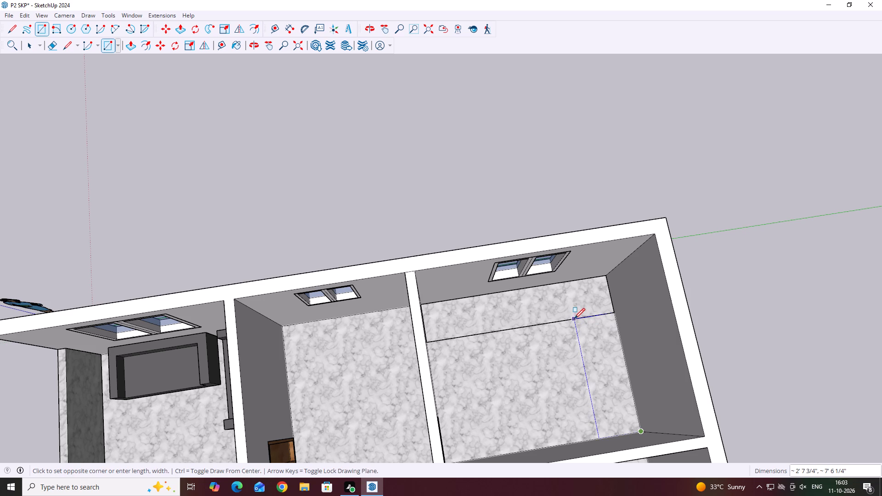
pyautogui.click(574, 319)
# Make the end-wall floor strip, with its edges, into its own group.
pyautogui.press('space')
pyautogui.click(606, 354)
pyautogui.doubleClick(606, 354)
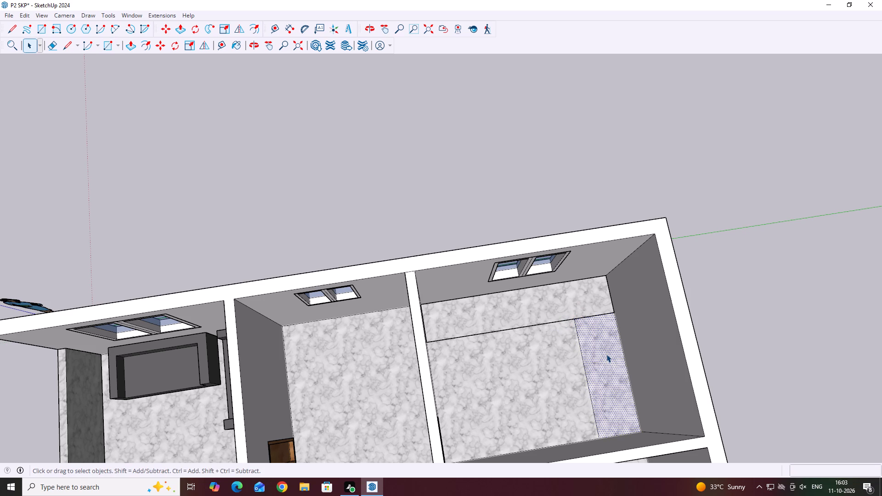
pyautogui.rightClick(606, 354)
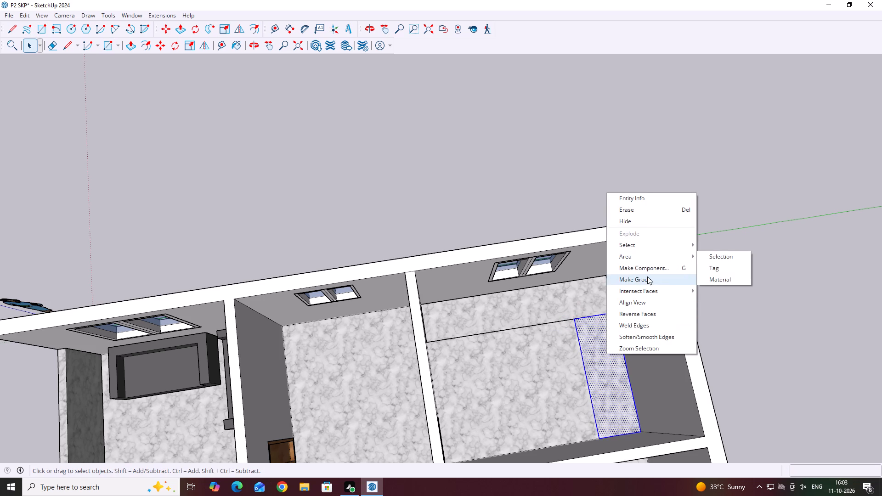
pyautogui.click(647, 282)
pyautogui.click(712, 321)
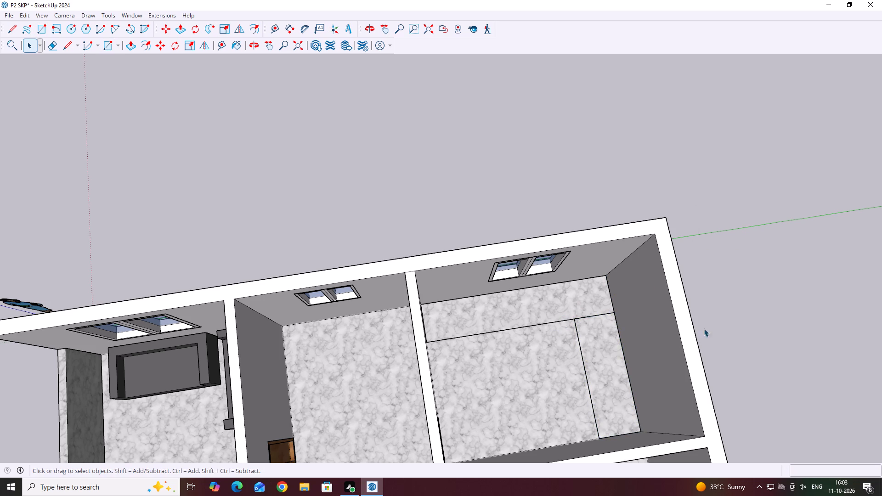
# Extrude the face inside the window-wall strip group upward 2'.
pyautogui.click(616, 347)
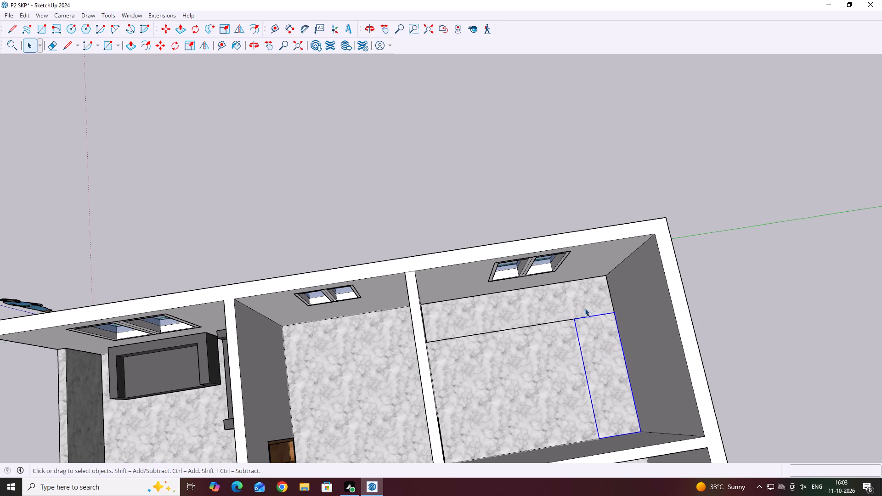
pyautogui.click(548, 306)
pyautogui.moveTo(675, 310); pyautogui.dragTo(571, 287, button='middle')
pyautogui.moveTo(597, 344); pyautogui.dragTo(609, 341, button='middle')
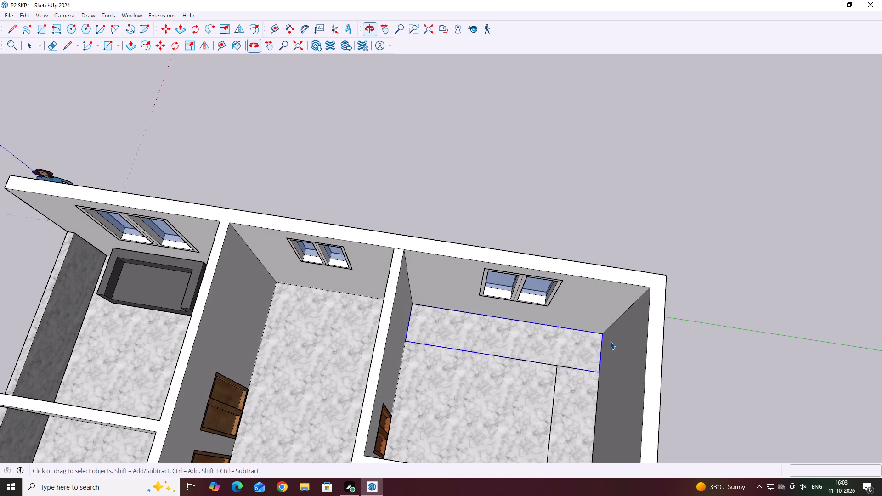
pyautogui.moveTo(673, 352); pyautogui.dragTo(694, 329, button='middle')
pyautogui.scroll(2, 565, 342)
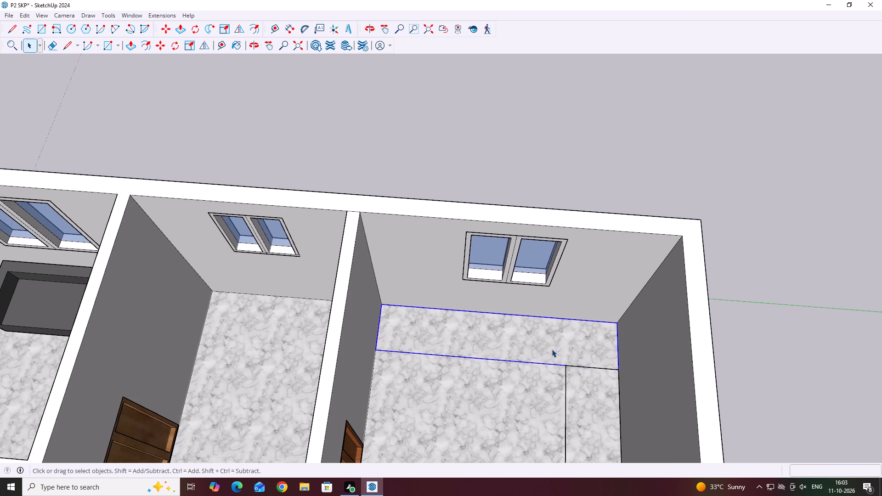
pyautogui.doubleClick(547, 355)
pyautogui.click(554, 349)
pyautogui.moveTo(590, 350); pyautogui.dragTo(605, 349, button='middle')
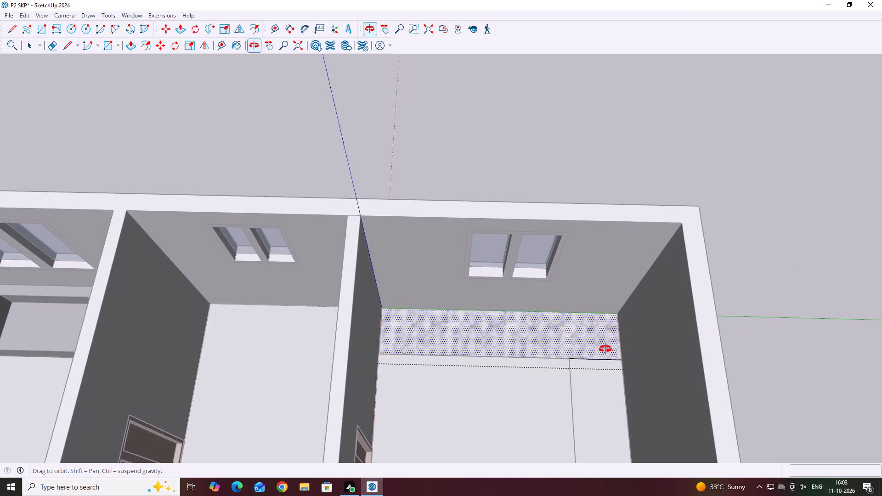
pyautogui.moveTo(605, 349); pyautogui.dragTo(578, 336, button='middle')
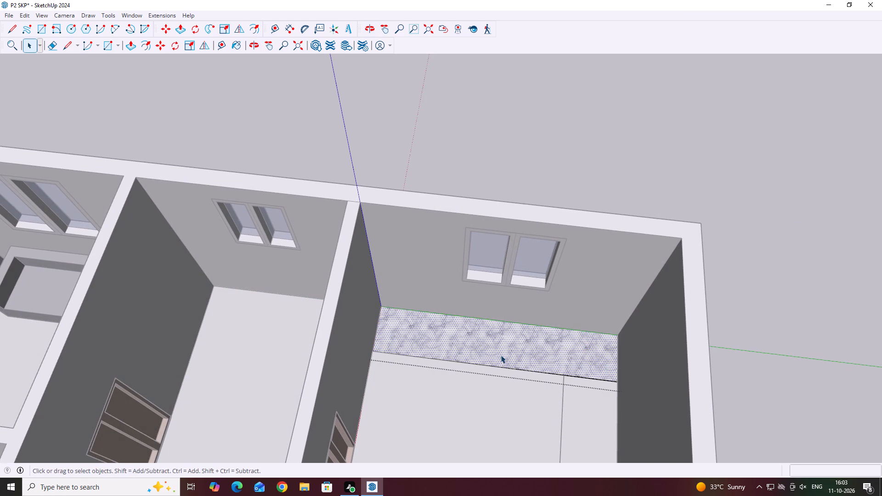
pyautogui.press('p')
pyautogui.click(521, 352)
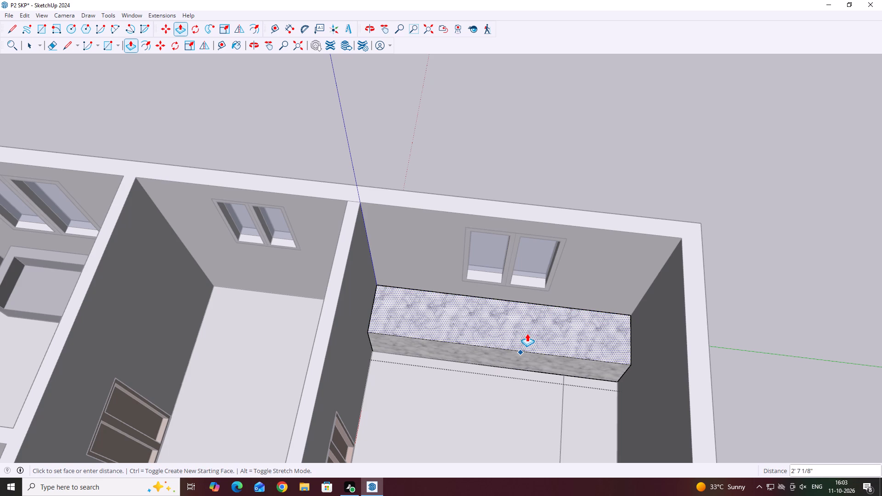
pyautogui.write("2'")
pyautogui.press('Return')
pyautogui.moveTo(523, 333); pyautogui.dragTo(650, 306, button='middle')
pyautogui.moveTo(569, 317); pyautogui.dragTo(587, 357, button='middle')
pyautogui.press('Escape')
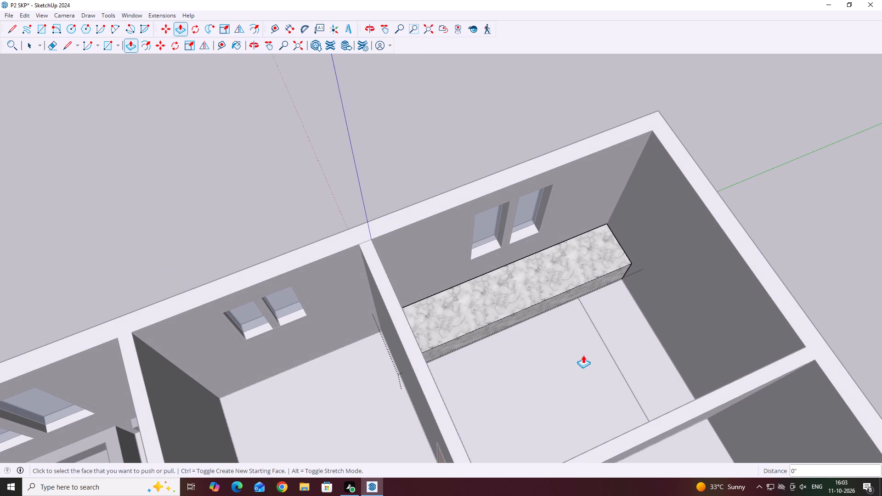
pyautogui.press('space')
pyautogui.click(740, 169)
# Extrude the face inside the end-wall strip group upward 2', level with the window-side block.
pyautogui.scroll(-5, 286, 189)
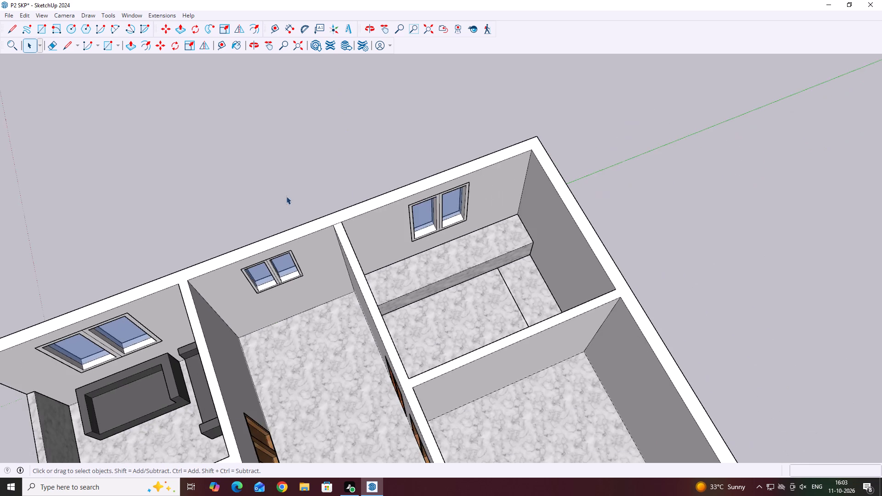
pyautogui.moveTo(315, 299); pyautogui.dragTo(372, 377, button='middle')
pyautogui.scroll(4, 529, 268)
pyautogui.doubleClick(528, 264)
pyautogui.click(541, 265)
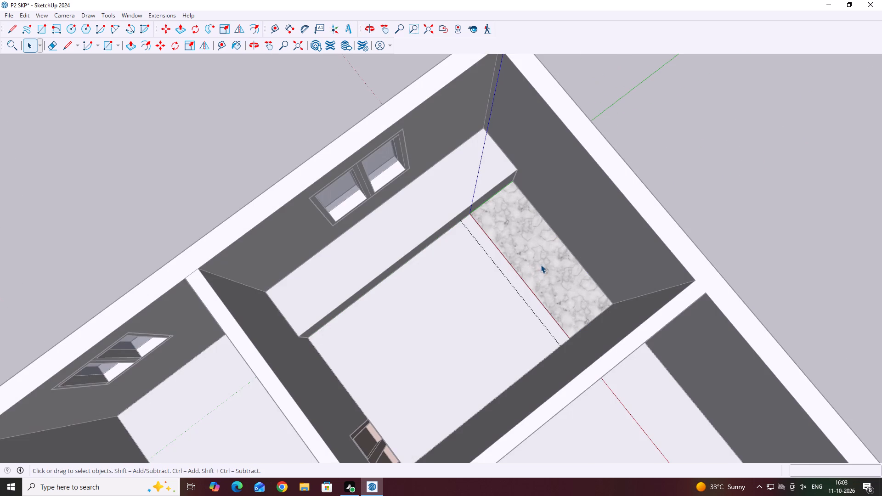
pyautogui.moveTo(565, 282); pyautogui.dragTo(572, 273, button='middle')
pyautogui.press('p')
pyautogui.click(531, 268)
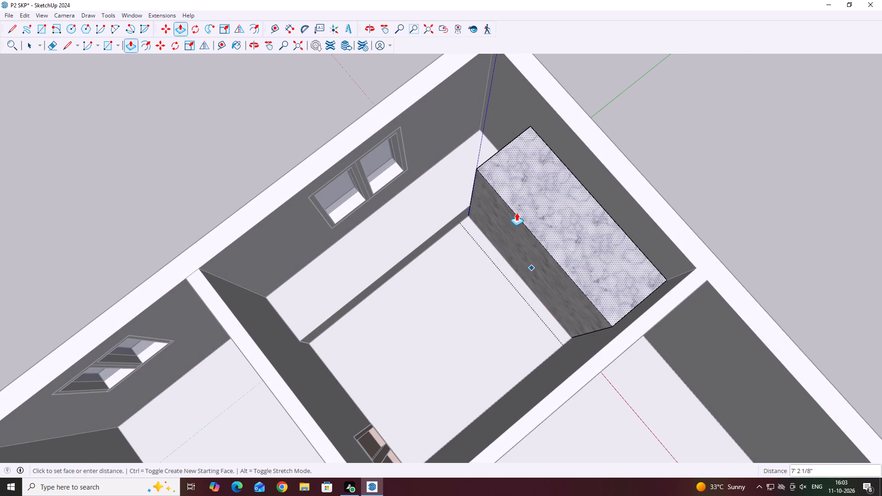
pyautogui.scroll(6, 487, 198)
pyautogui.click(440, 199)
pyautogui.scroll(-6, 506, 226)
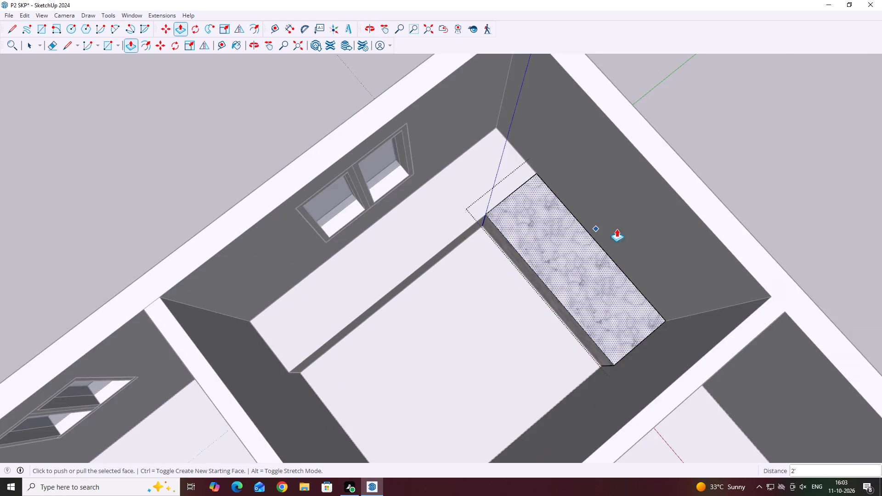
# Examine the L-shaped raised block in the back room from several angles, including its inner corner and wall end.
pyautogui.moveTo(616, 229); pyautogui.dragTo(491, 187, button='middle')
pyautogui.press('space')
pyautogui.click(747, 215)
pyautogui.scroll(1, 454, 259)
pyautogui.moveTo(430, 245); pyautogui.dragTo(397, 188, button='middle')
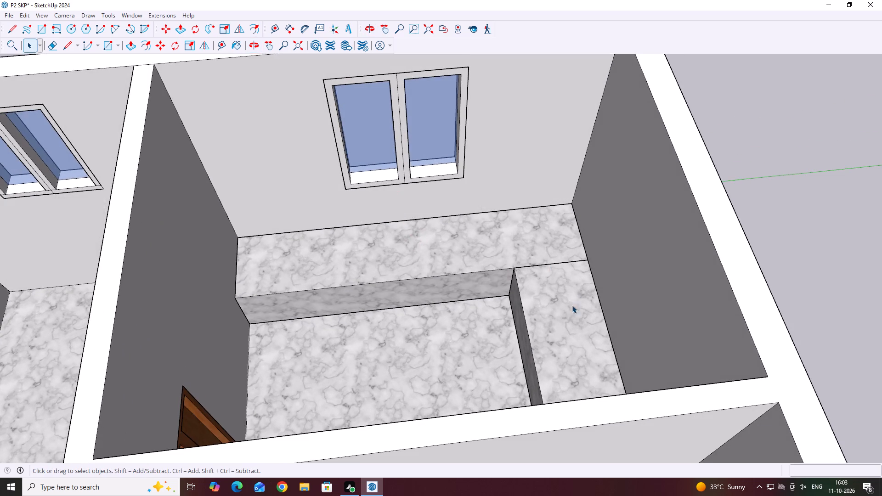
pyautogui.scroll(9, 505, 295)
pyautogui.moveTo(523, 283); pyautogui.dragTo(573, 279, button='middle')
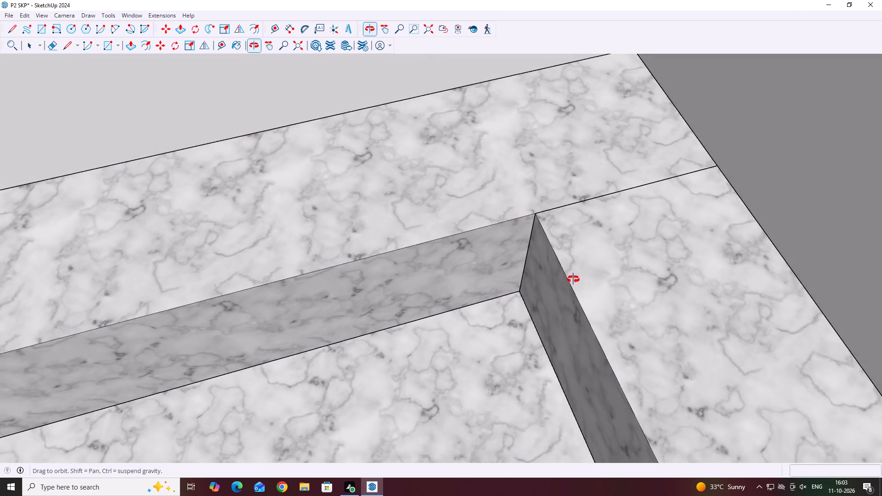
pyautogui.moveTo(573, 279); pyautogui.dragTo(596, 280, button='middle')
pyautogui.scroll(-11, 616, 282)
pyautogui.moveTo(712, 296); pyautogui.dragTo(522, 259, button='middle')
pyautogui.moveTo(269, 338); pyautogui.dragTo(312, 320, button='middle')
pyautogui.scroll(2, 310, 323)
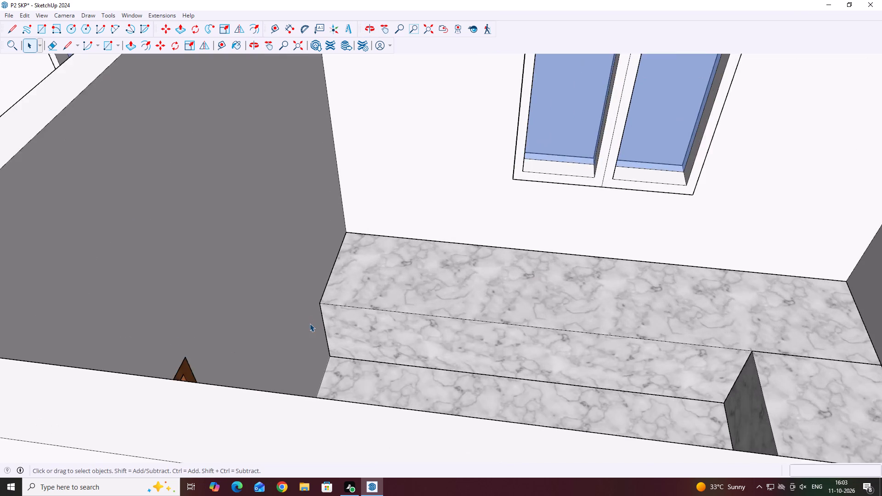
pyautogui.scroll(4, 310, 323)
pyautogui.moveTo(305, 355); pyautogui.dragTo(342, 327, button='middle')
pyautogui.moveTo(367, 338); pyautogui.dragTo(373, 344, button='middle')
pyautogui.scroll(-11, 367, 338)
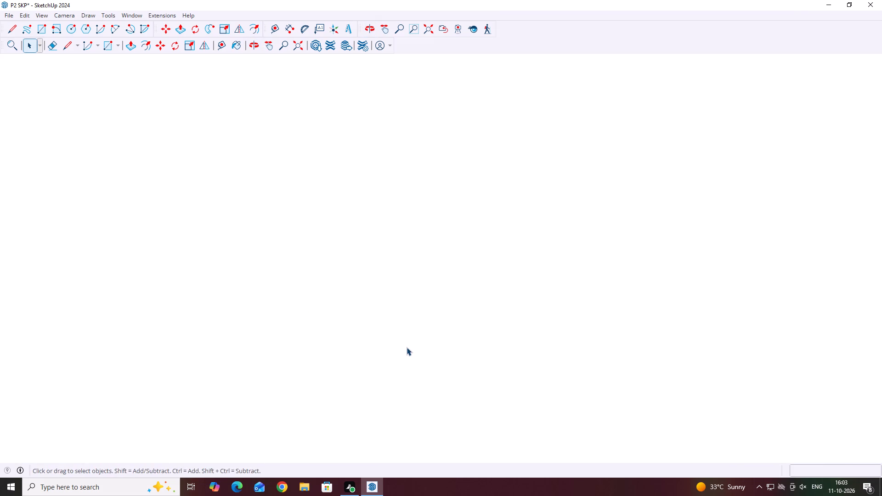
pyautogui.scroll(-20, 407, 347)
pyautogui.scroll(-18, 407, 347)
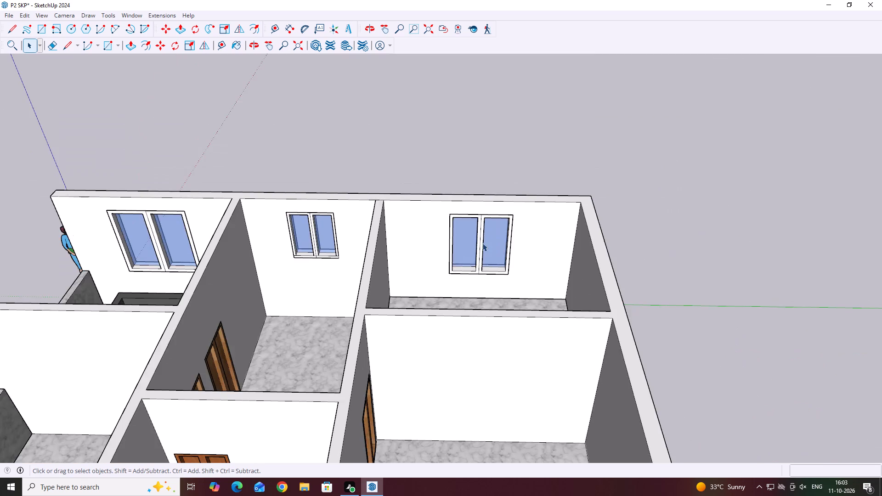
pyautogui.moveTo(479, 243); pyautogui.dragTo(466, 342, button='middle')
pyautogui.moveTo(333, 310); pyautogui.dragTo(362, 357, button='middle')
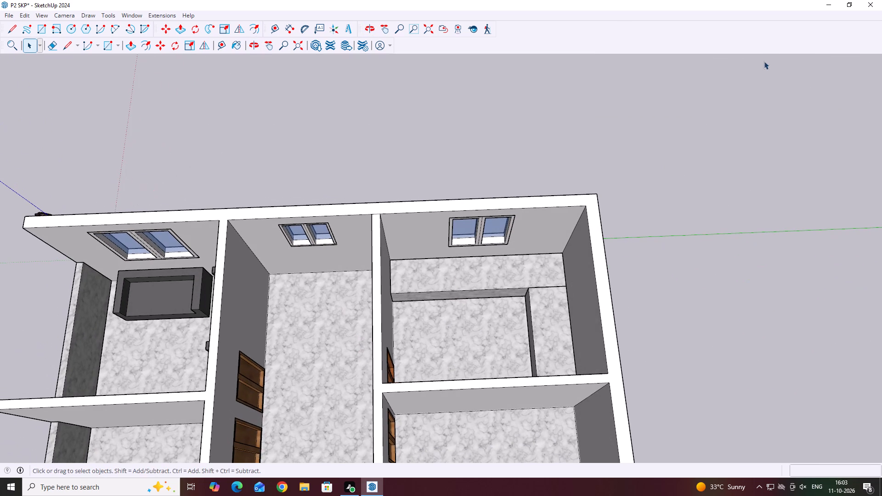
# Save the model under the name P2 SKP in the MANISHA folder, replacing the existing file.
pyautogui.click(9, 15)
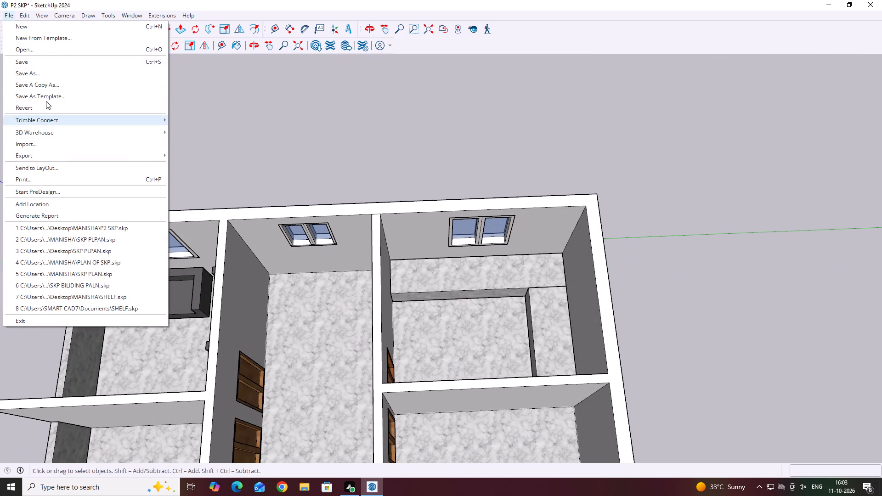
pyautogui.click(43, 76)
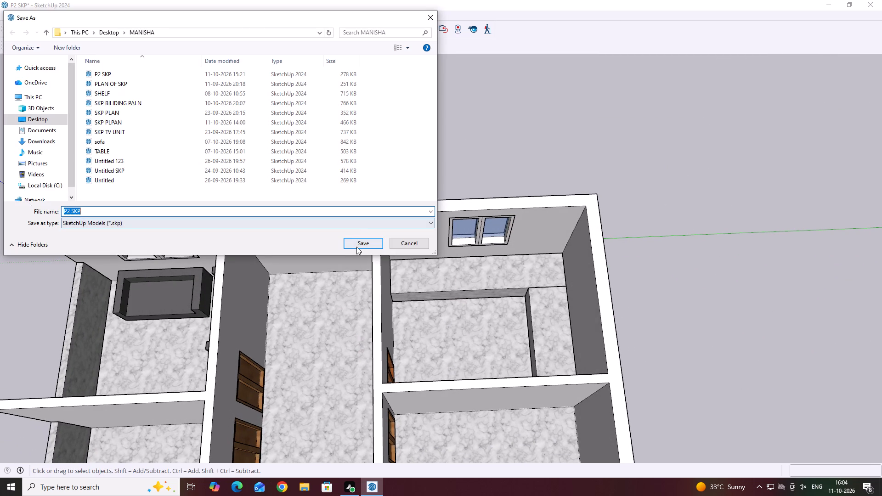
pyautogui.click(360, 246)
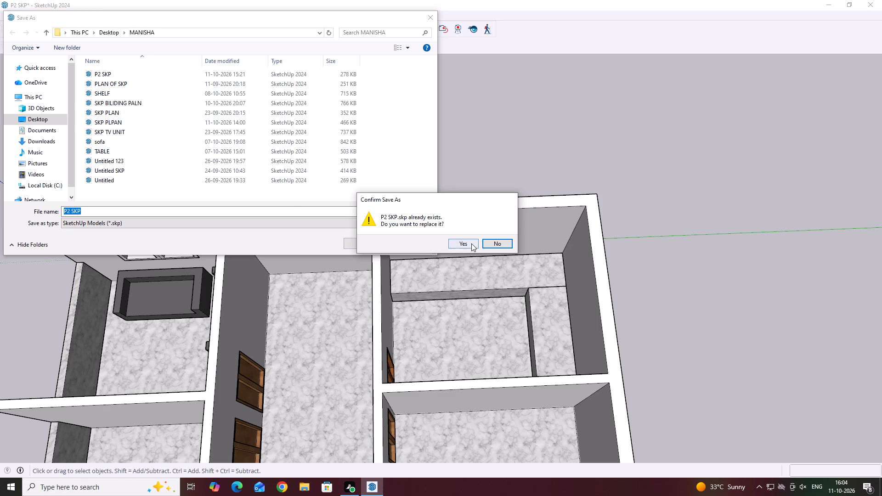
pyautogui.click(472, 243)
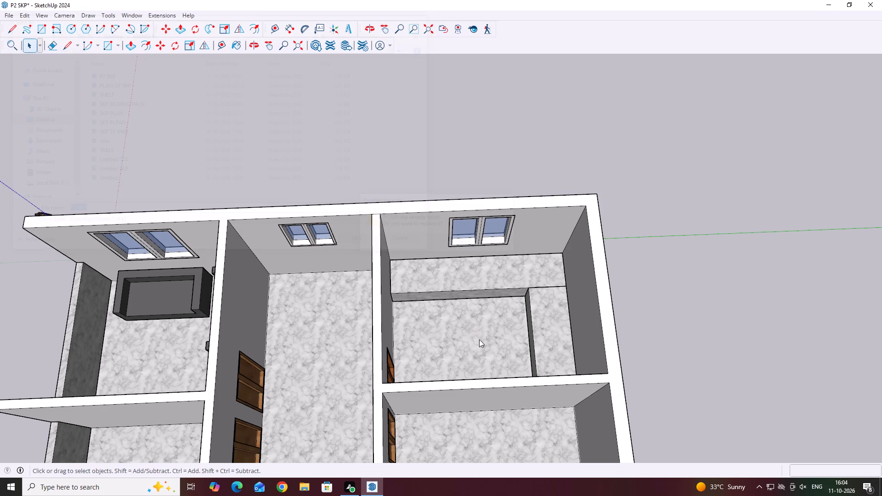
# Draw a 2' vertical line along the front edge of the window-side block where it meets the partition wall, from top corner to floor.
pyautogui.moveTo(407, 296); pyautogui.dragTo(416, 275, button='middle')
pyautogui.scroll(2, 405, 310)
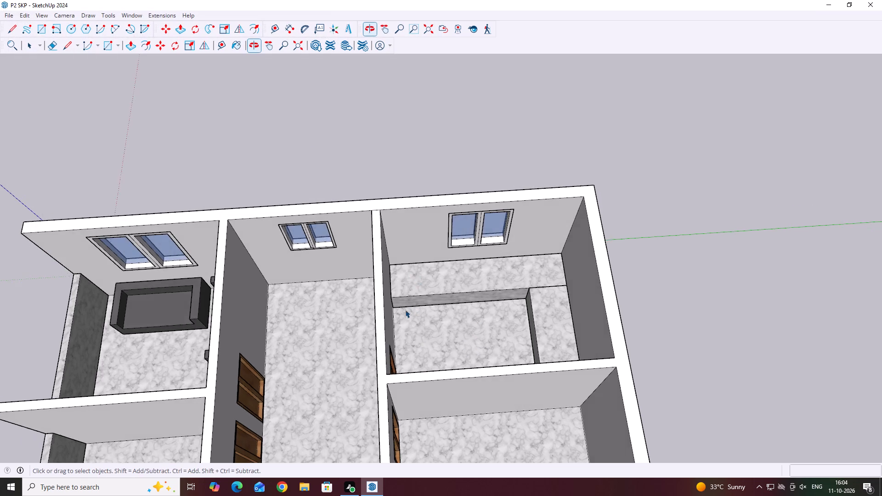
pyautogui.scroll(5, 405, 310)
pyautogui.moveTo(431, 300); pyautogui.dragTo(392, 286, button='middle')
pyautogui.scroll(7, 387, 295)
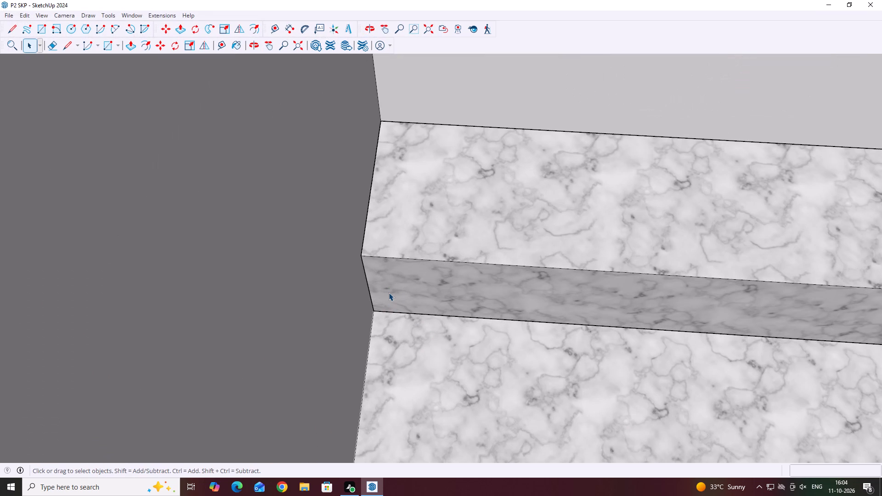
pyautogui.moveTo(389, 293); pyautogui.dragTo(389, 286, button='middle')
pyautogui.scroll(3, 392, 289)
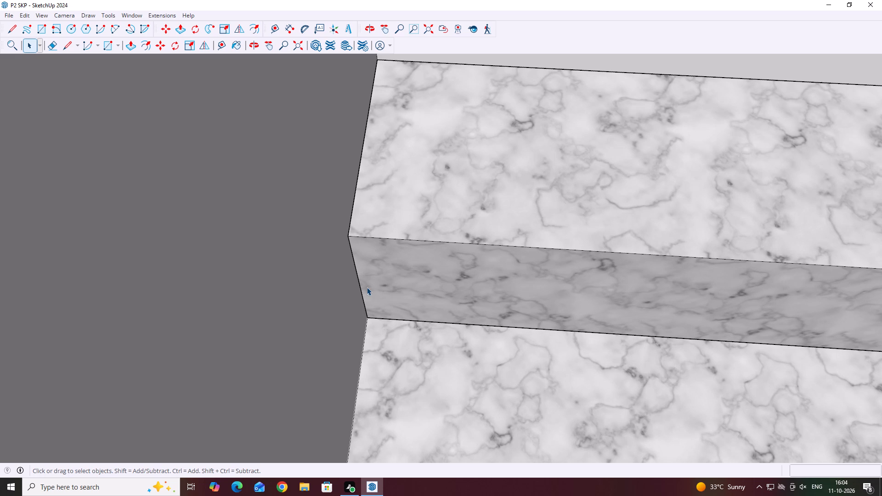
pyautogui.click(363, 291)
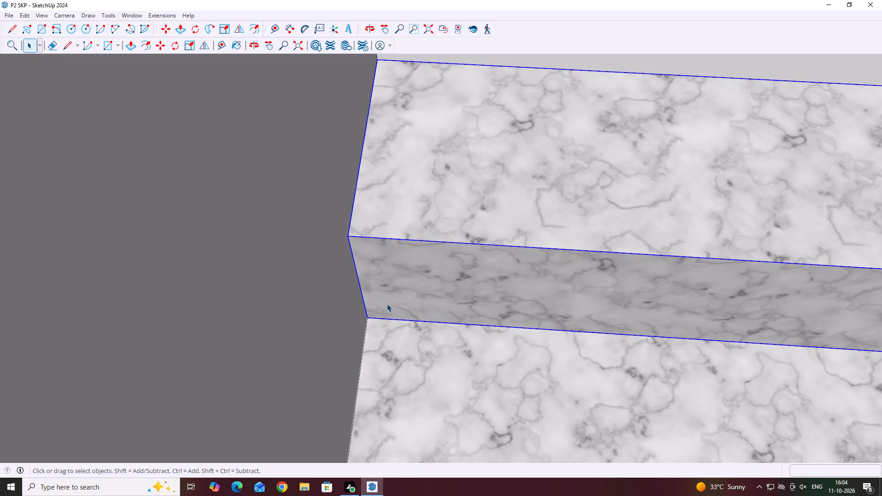
pyautogui.press('l')
pyautogui.scroll(2, 350, 217)
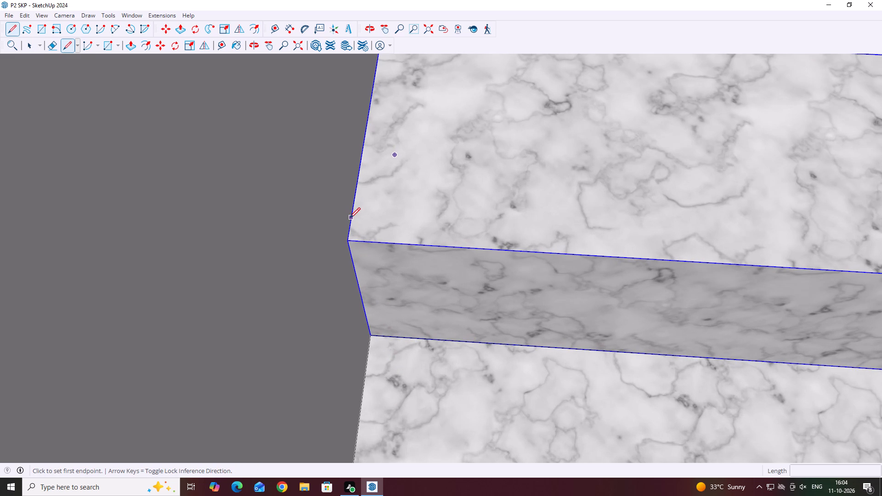
pyautogui.click(347, 241)
pyautogui.click(371, 336)
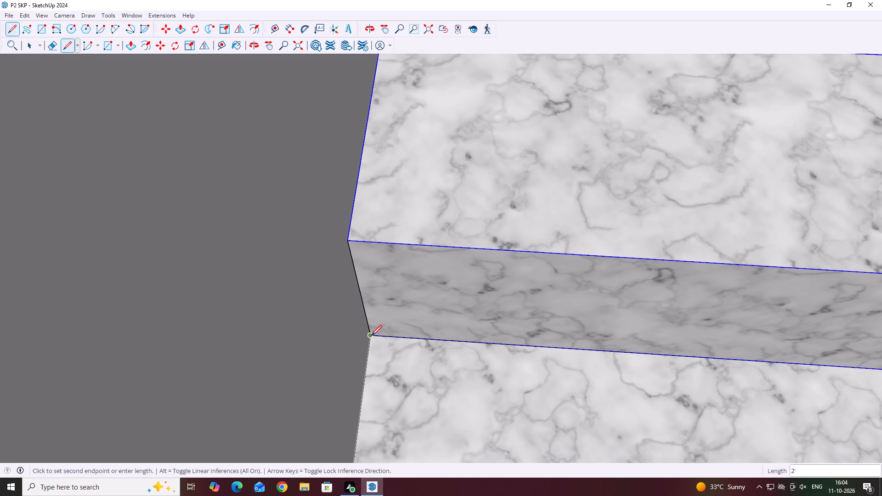
pyautogui.press('space')
# Copy the vertical line along the window-side block's front face to the inner corner, about 9' 7", dividing the distance into 5 equal spaces.
pyautogui.click(365, 319)
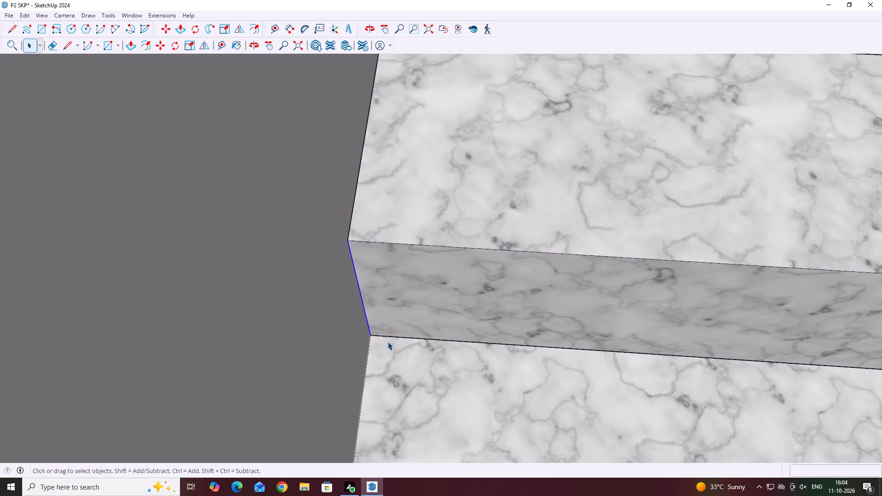
pyautogui.press('m')
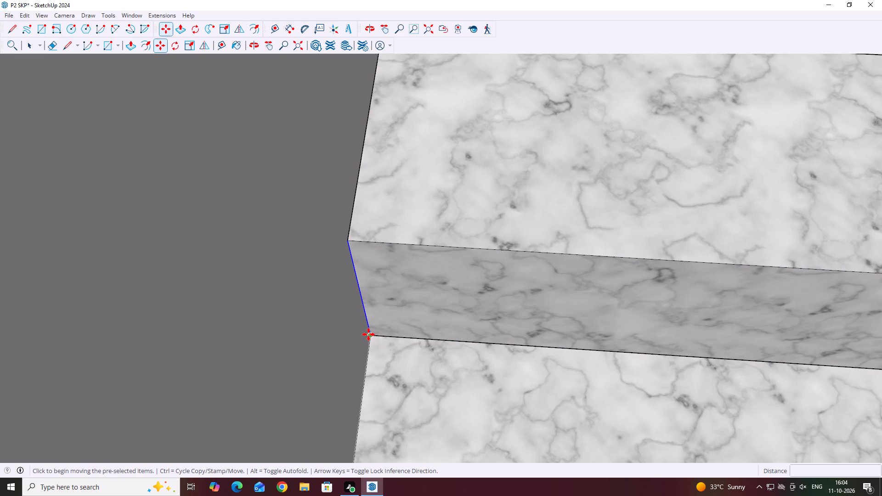
pyautogui.click(371, 337)
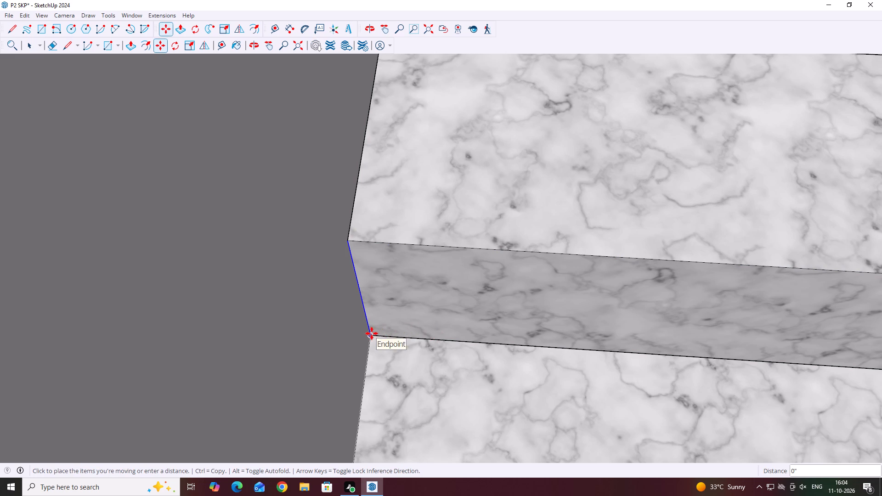
pyautogui.click(370, 334)
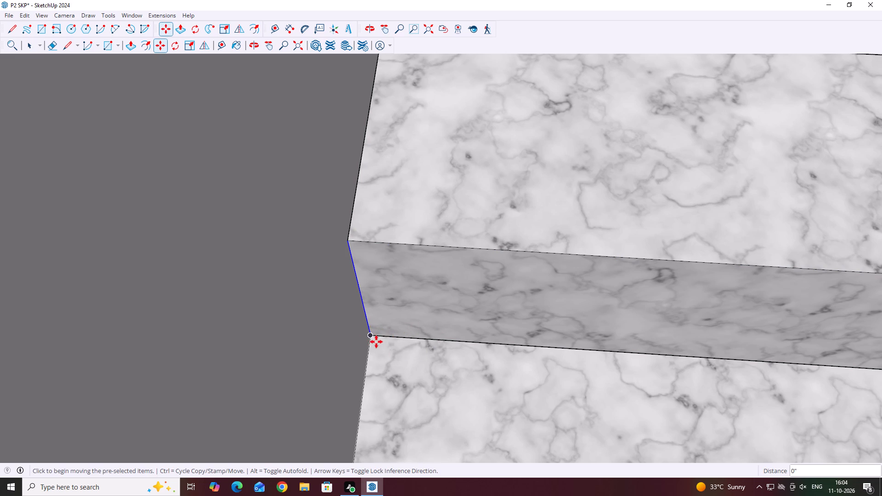
pyautogui.click(362, 294)
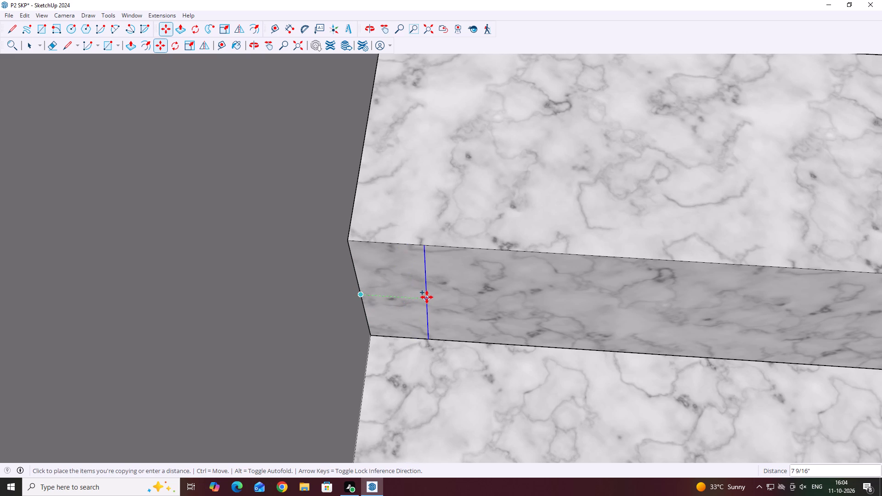
pyautogui.scroll(-5, 396, 295)
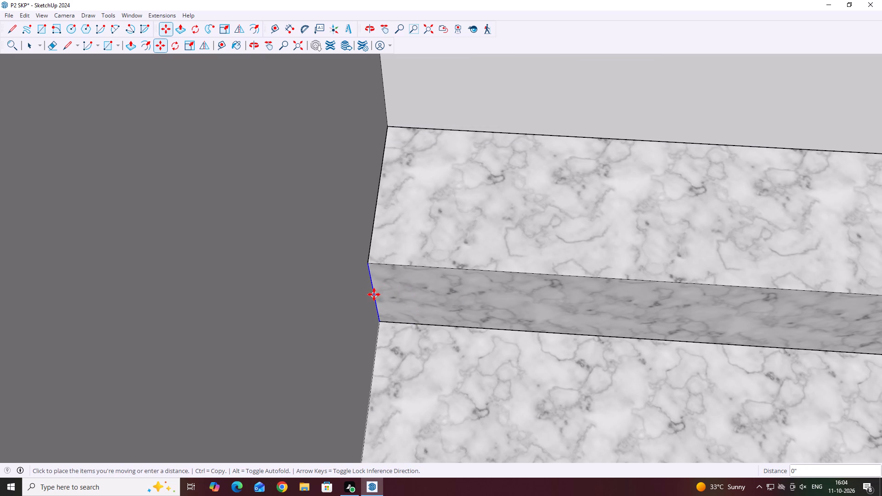
pyautogui.click(374, 294)
pyautogui.click(374, 295)
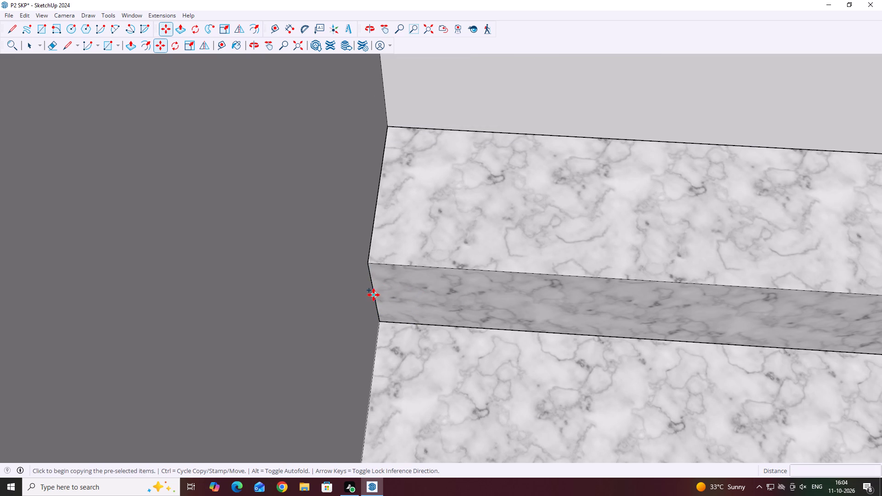
pyautogui.scroll(-10, 409, 295)
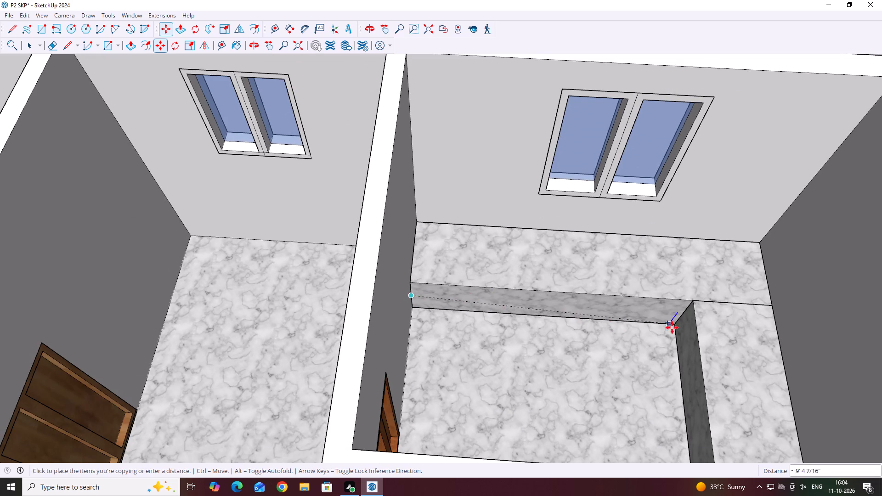
pyautogui.scroll(3, 735, 332)
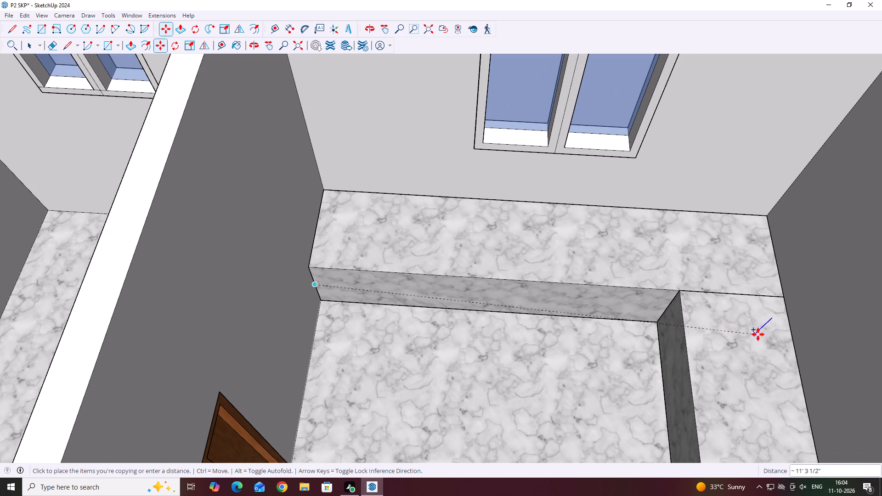
pyautogui.scroll(18, 678, 316)
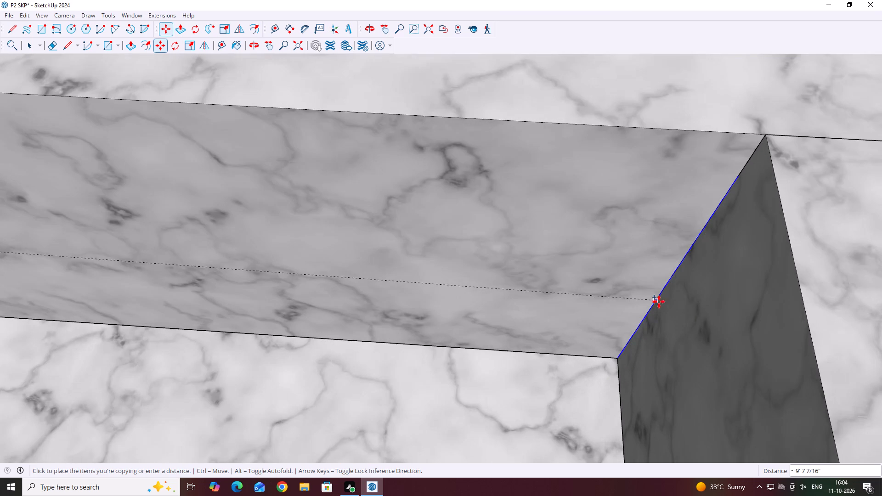
pyautogui.click(657, 294)
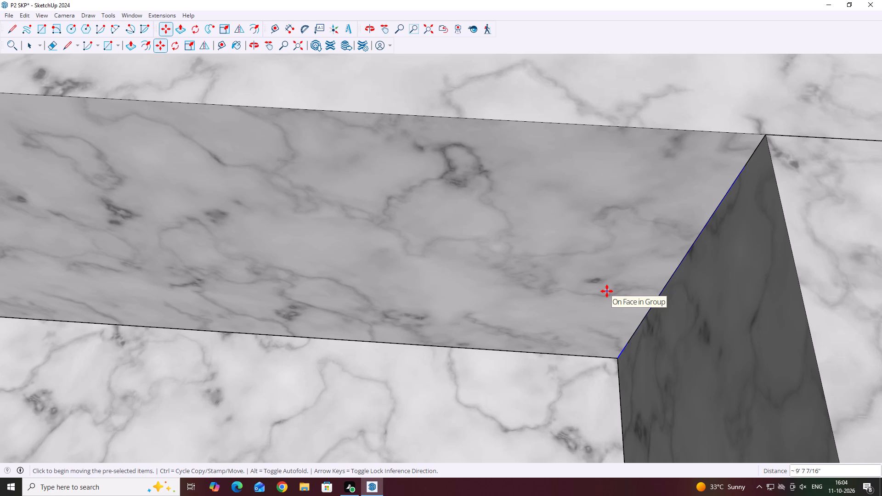
pyautogui.press('/')
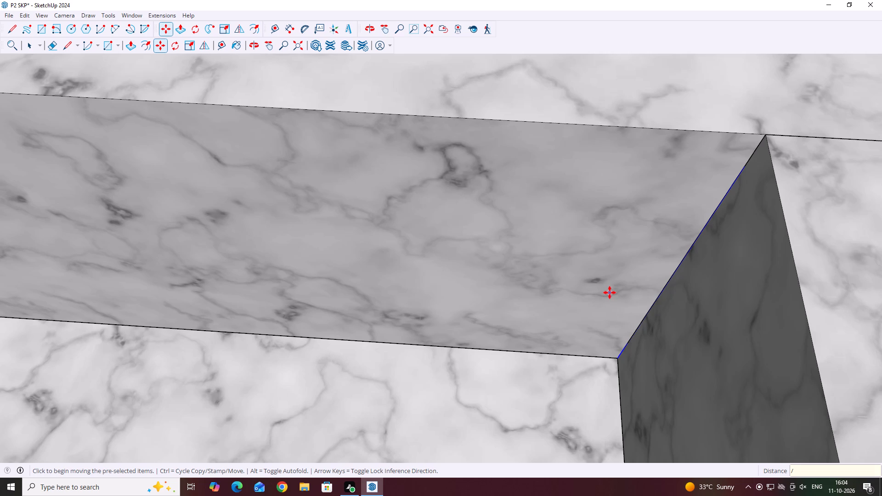
pyautogui.press('5')
pyautogui.press('Return')
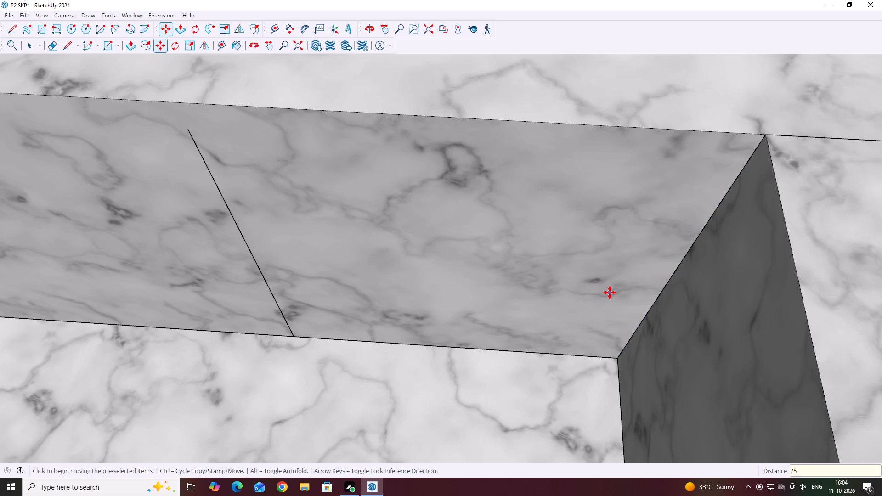
# Examine the division lines across the window-side block's front face, including how their upper ends meet the block's top edge.
pyautogui.scroll(-9, 610, 293)
pyautogui.moveTo(577, 300); pyautogui.dragTo(606, 222, button='middle')
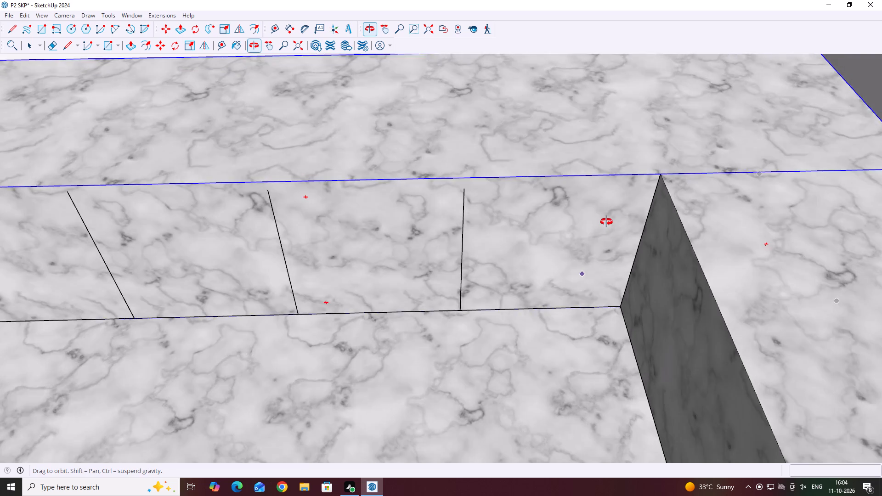
pyautogui.moveTo(606, 222); pyautogui.dragTo(607, 217, button='middle')
pyautogui.scroll(-13, 607, 213)
pyautogui.scroll(-20, 593, 257)
pyautogui.scroll(-4, 593, 257)
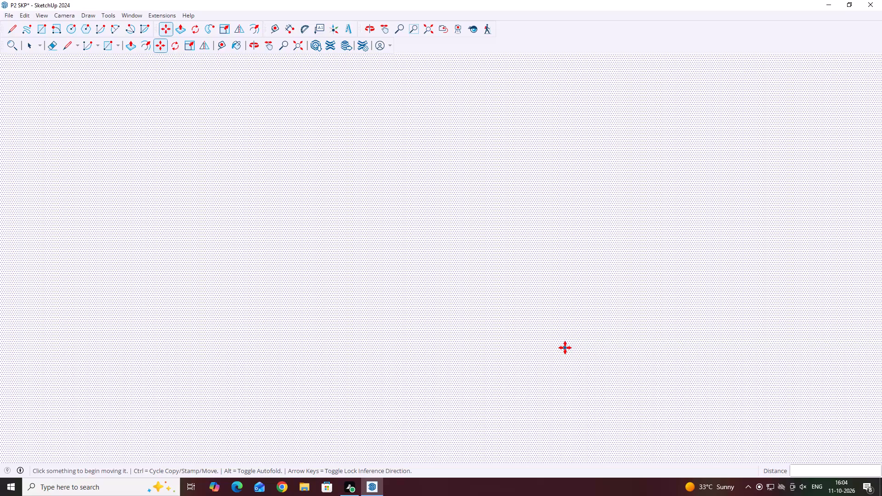
pyautogui.scroll(-20, 565, 348)
pyautogui.scroll(-8, 565, 348)
pyautogui.scroll(-19, 453, 327)
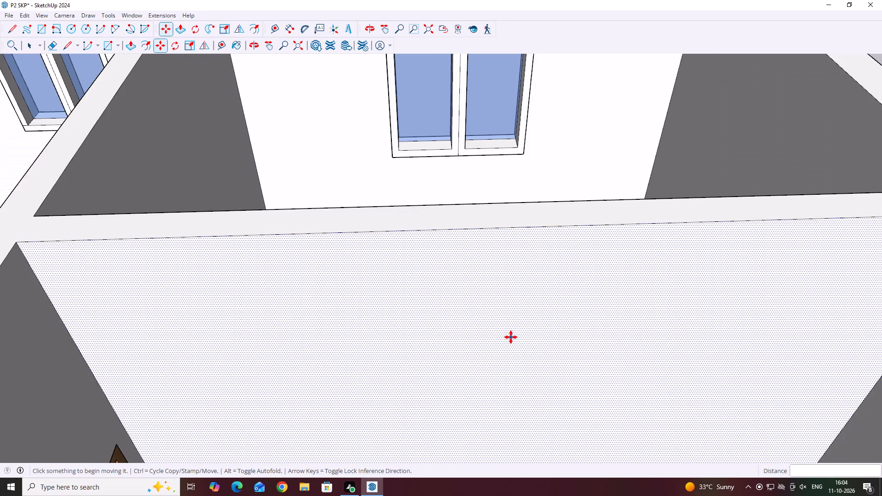
pyautogui.scroll(-6, 511, 337)
pyautogui.moveTo(535, 272); pyautogui.dragTo(588, 389, button='middle')
pyautogui.moveTo(530, 285); pyautogui.dragTo(473, 255, button='middle')
pyautogui.press('Escape')
pyautogui.press('space')
pyautogui.scroll(5, 526, 278)
pyautogui.moveTo(519, 277); pyautogui.dragTo(517, 272, button='middle')
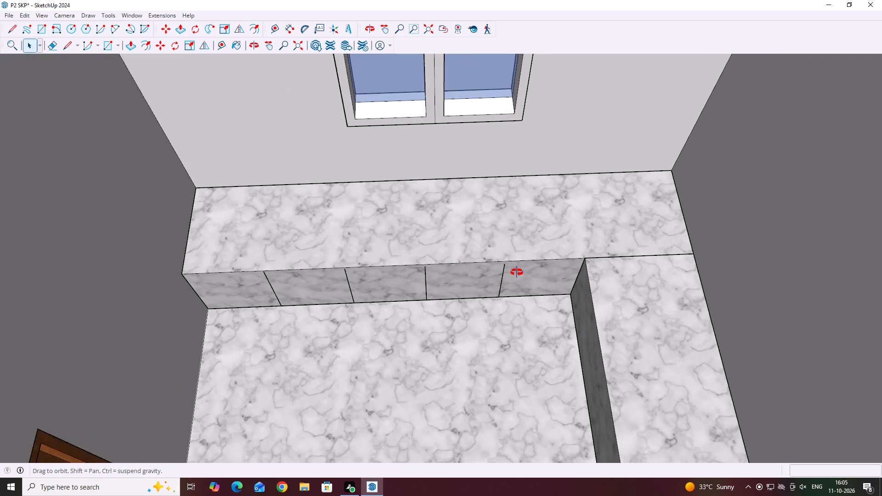
pyautogui.moveTo(517, 272); pyautogui.dragTo(506, 235, button='middle')
pyautogui.scroll(7, 506, 279)
pyautogui.moveTo(531, 259); pyautogui.dragTo(519, 252, button='middle')
pyautogui.scroll(6, 520, 252)
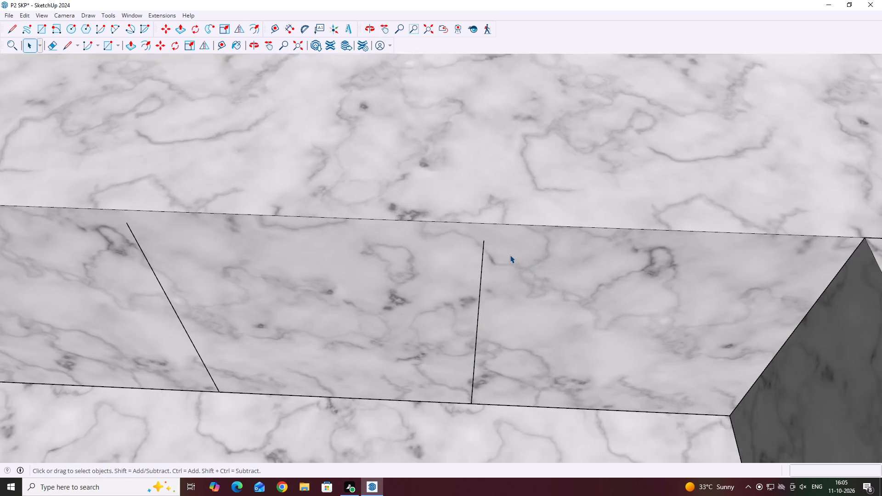
# Extend the division line nearest the inner corner up to the window-side block's top front edge with a short line.
pyautogui.scroll(2, 510, 255)
pyautogui.press('l')
pyautogui.scroll(3, 486, 239)
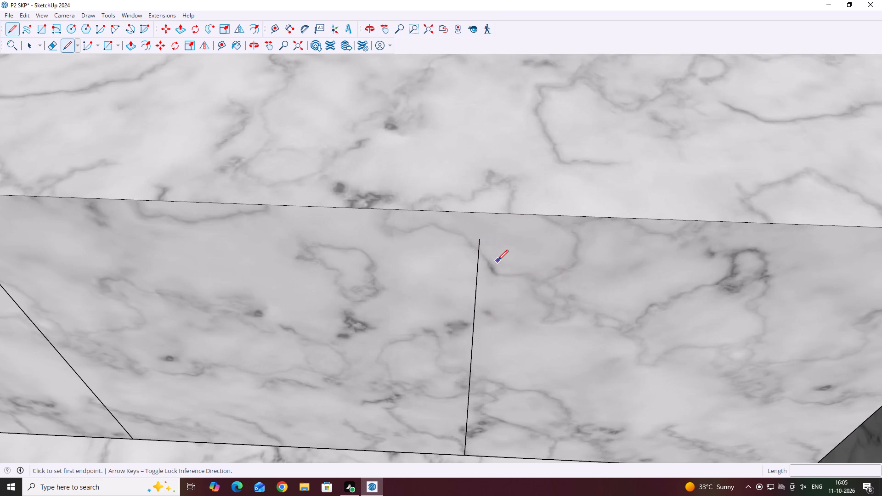
pyautogui.click(481, 240)
pyautogui.click(481, 211)
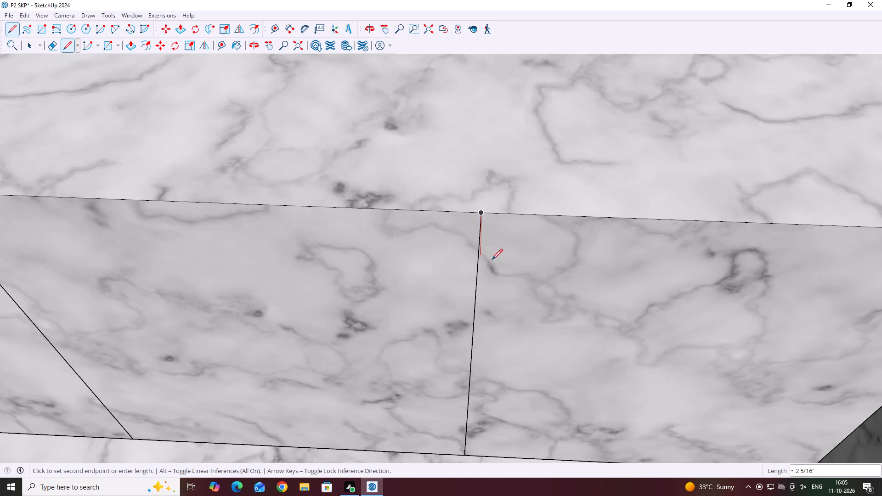
pyautogui.scroll(-12, 500, 271)
pyautogui.press('space')
# Examine the extended division line and the panel layout on the window-side block's front, from close up and from above.
pyautogui.moveTo(565, 287); pyautogui.dragTo(588, 220, button='middle')
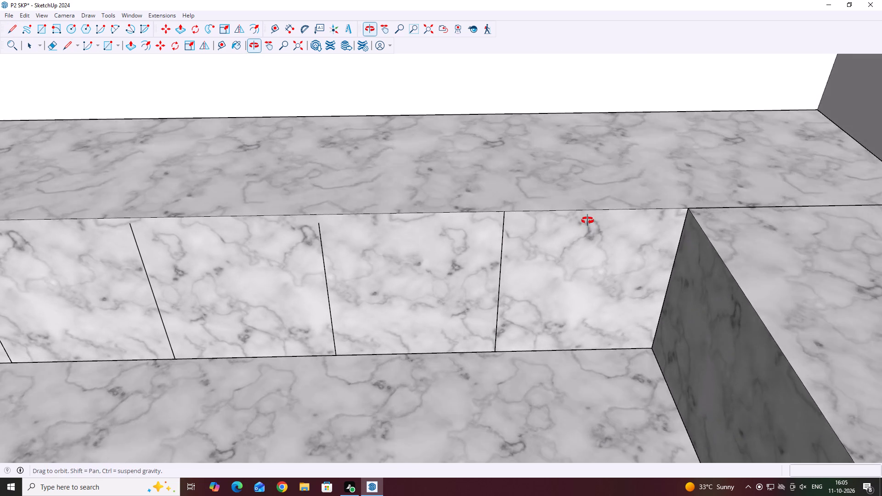
pyautogui.moveTo(588, 220); pyautogui.dragTo(587, 188, button='middle')
pyautogui.moveTo(495, 349); pyautogui.dragTo(498, 330, button='middle')
pyautogui.scroll(2, 498, 343)
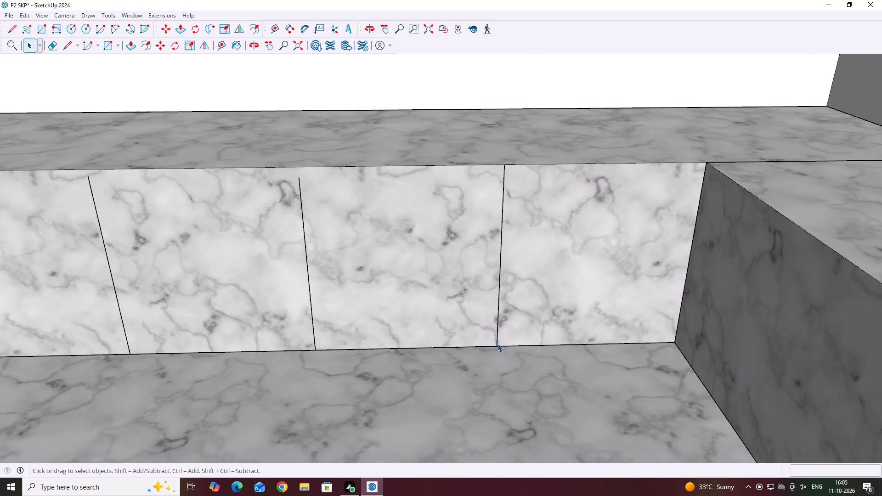
pyautogui.scroll(1, 498, 344)
pyautogui.click(496, 343)
pyautogui.scroll(-9, 549, 342)
pyautogui.scroll(-20, 463, 372)
pyautogui.scroll(-5, 463, 372)
pyautogui.scroll(-19, 521, 369)
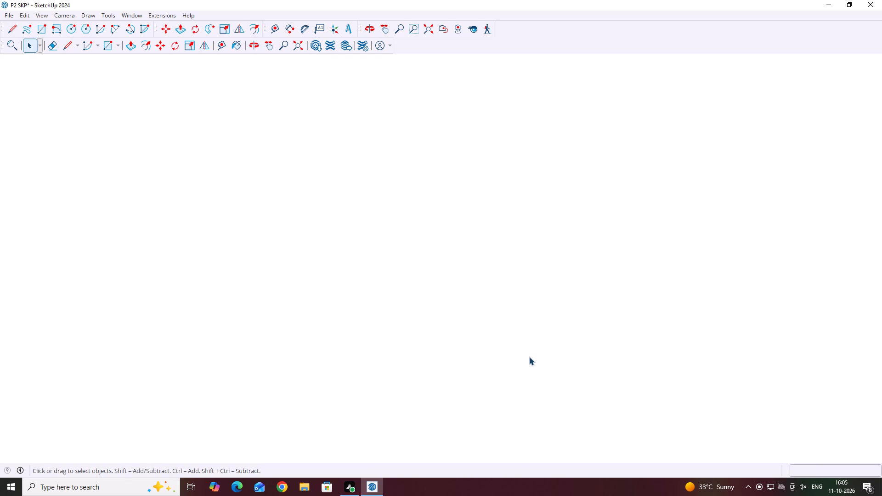
pyautogui.scroll(-19, 529, 357)
pyautogui.moveTo(576, 331); pyautogui.dragTo(492, 407, button='middle')
pyautogui.scroll(-1, 471, 376)
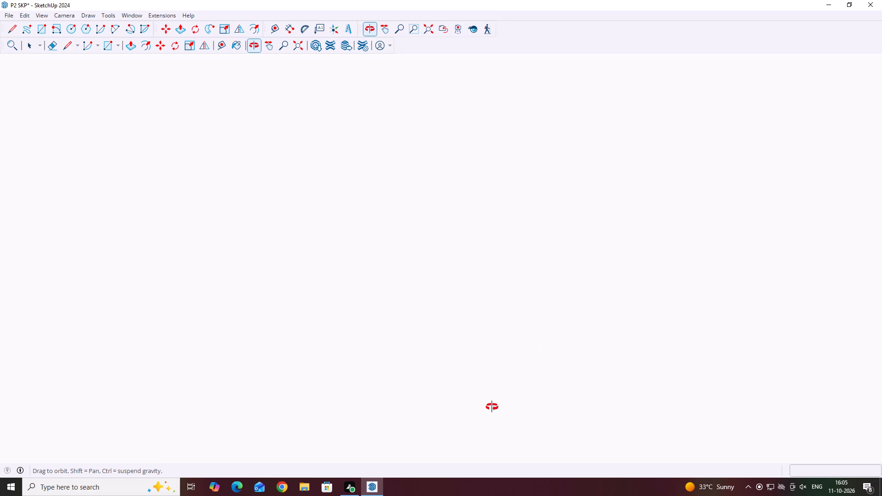
pyautogui.moveTo(492, 407); pyautogui.dragTo(656, 440, button='middle')
pyautogui.scroll(-1, 657, 441)
pyautogui.scroll(-17, 408, 386)
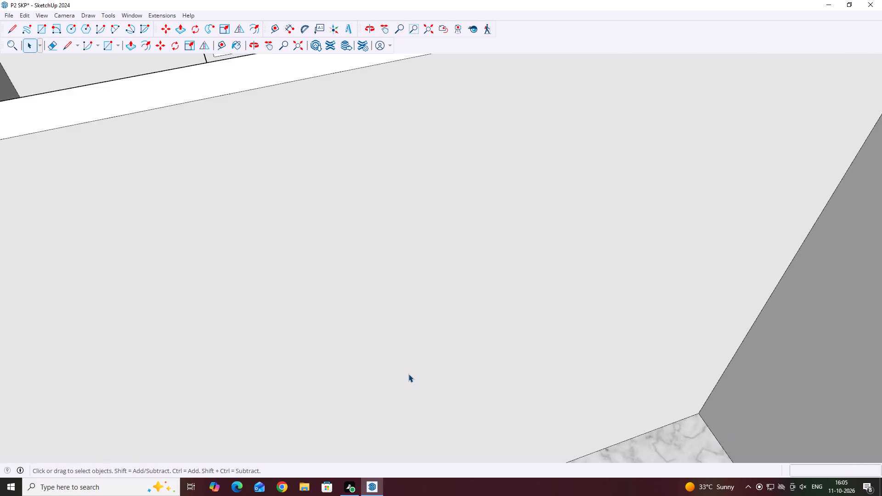
pyautogui.scroll(-12, 408, 374)
pyautogui.moveTo(430, 349); pyautogui.dragTo(380, 395, button='middle')
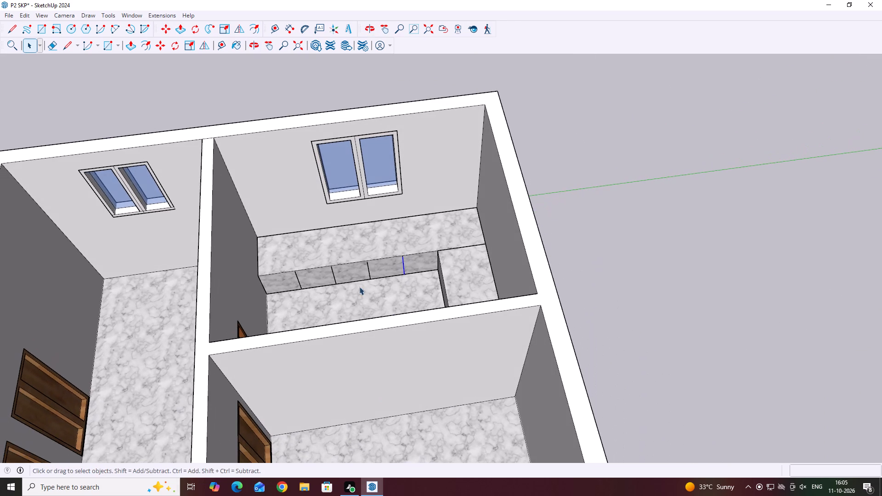
pyautogui.moveTo(357, 286); pyautogui.dragTo(331, 333, button='middle')
# Draw a short line joining the second division line from the inner corner to the window-side block's top front edge.
pyautogui.scroll(7, 379, 255)
pyautogui.click(385, 232)
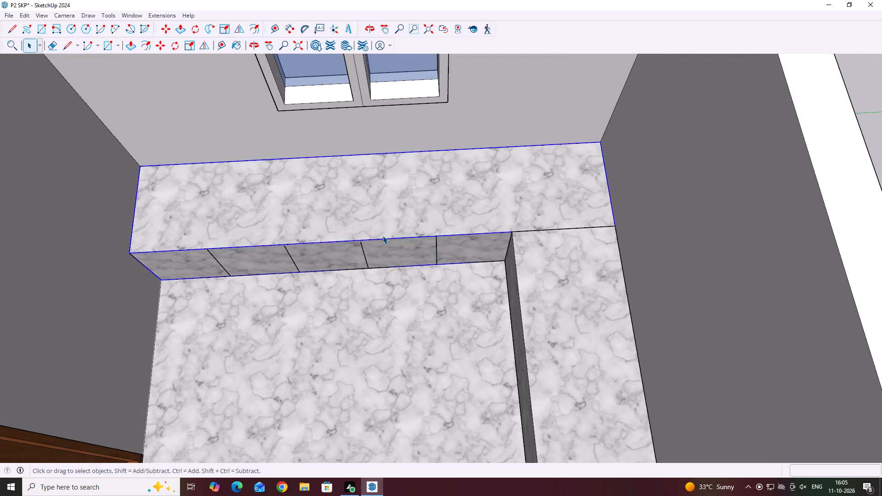
pyautogui.scroll(5, 367, 243)
pyautogui.moveTo(477, 296); pyautogui.dragTo(433, 306, button='middle')
pyautogui.press('l')
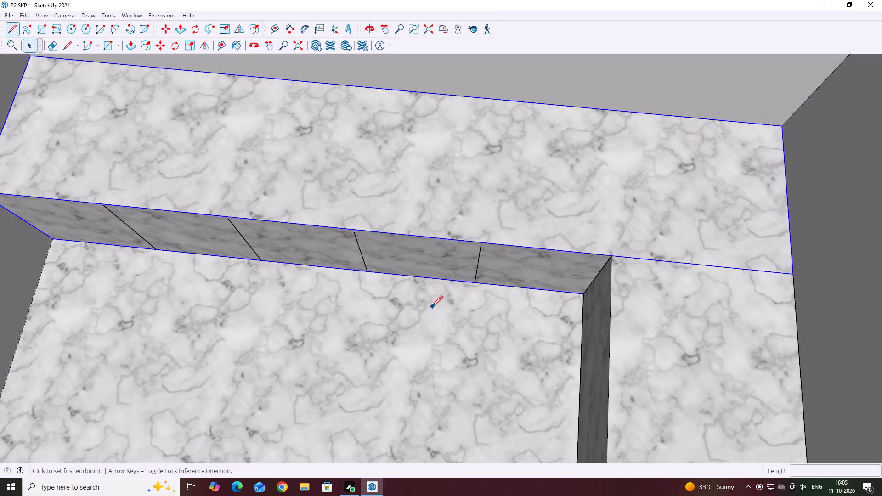
pyautogui.scroll(10, 355, 249)
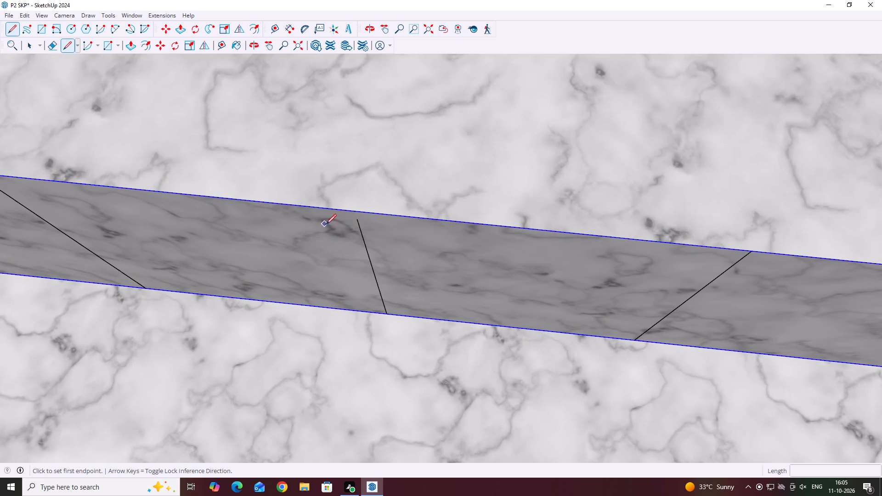
pyautogui.moveTo(350, 223); pyautogui.dragTo(373, 154, button='middle')
pyautogui.scroll(5, 374, 164)
pyautogui.click(360, 155)
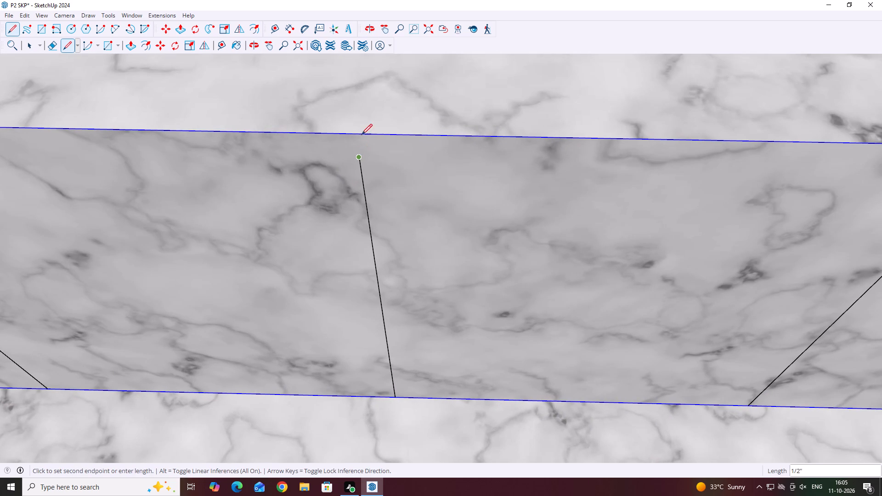
pyautogui.click(358, 132)
pyautogui.scroll(-5, 424, 286)
pyautogui.press('space')
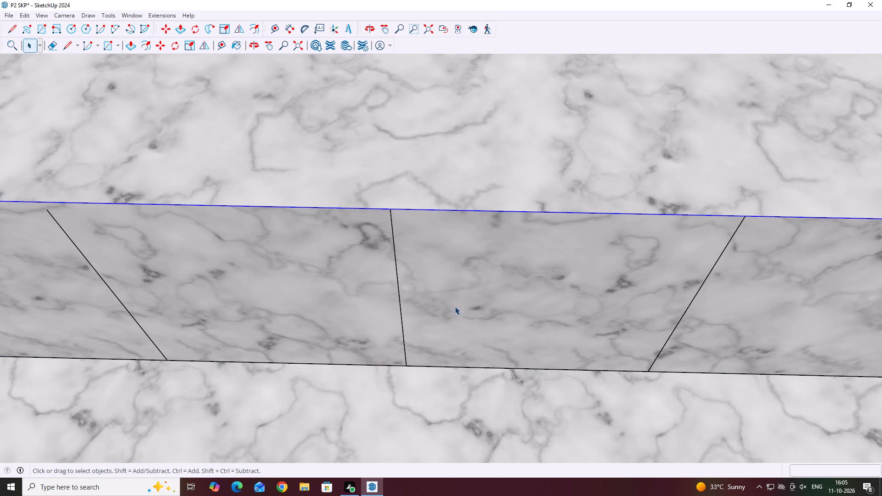
# Draw a short line joining the third division line from the inner corner to the window-side block's top front edge.
pyautogui.scroll(-5, 455, 307)
pyautogui.scroll(-4, 499, 336)
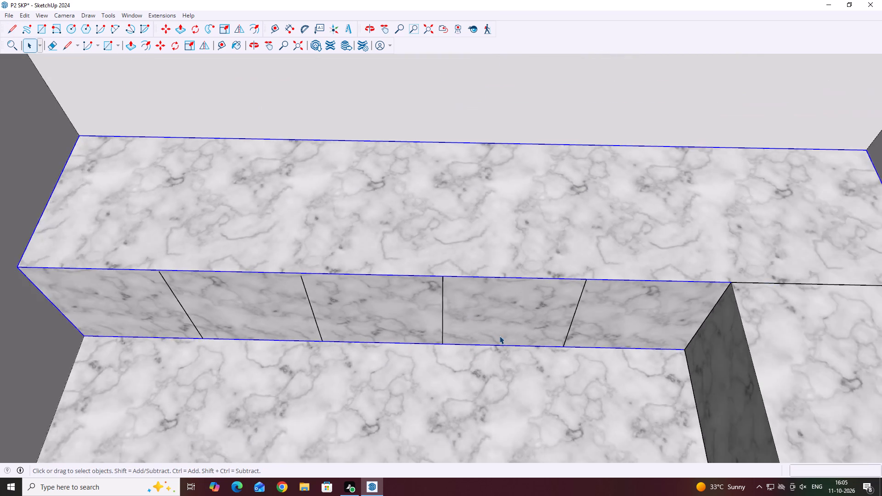
pyautogui.scroll(-3, 499, 336)
pyautogui.moveTo(128, 330); pyautogui.dragTo(187, 238, button='middle')
pyautogui.moveTo(193, 262); pyautogui.dragTo(216, 411, button='middle')
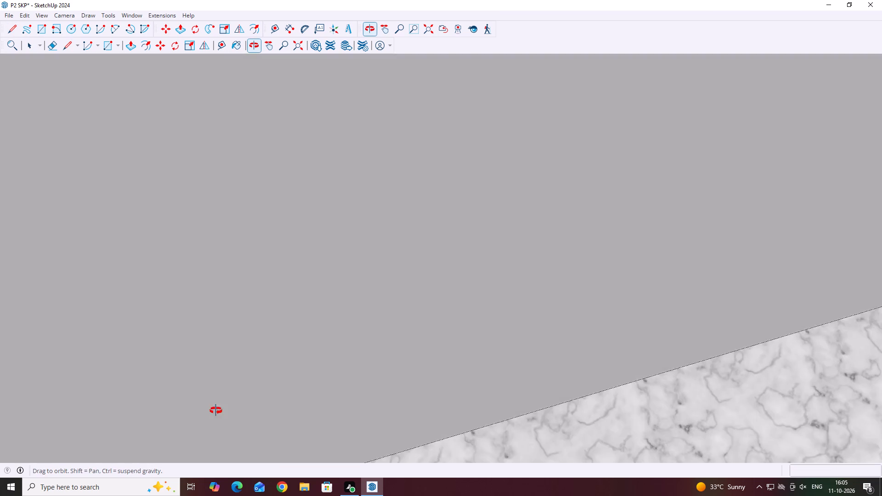
pyautogui.moveTo(216, 411); pyautogui.dragTo(338, 321, button='middle')
pyautogui.scroll(-5, 494, 343)
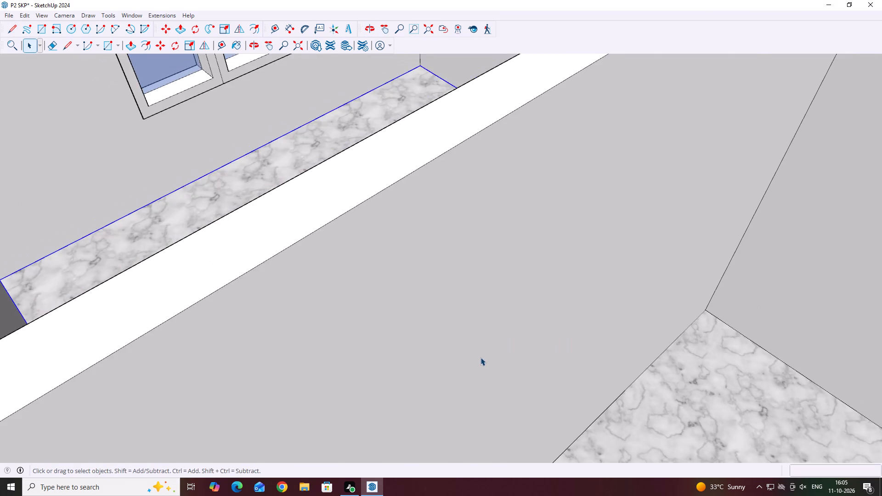
pyautogui.scroll(-10, 481, 357)
pyautogui.moveTo(372, 247); pyautogui.dragTo(266, 301, button='middle')
pyautogui.scroll(2, 284, 296)
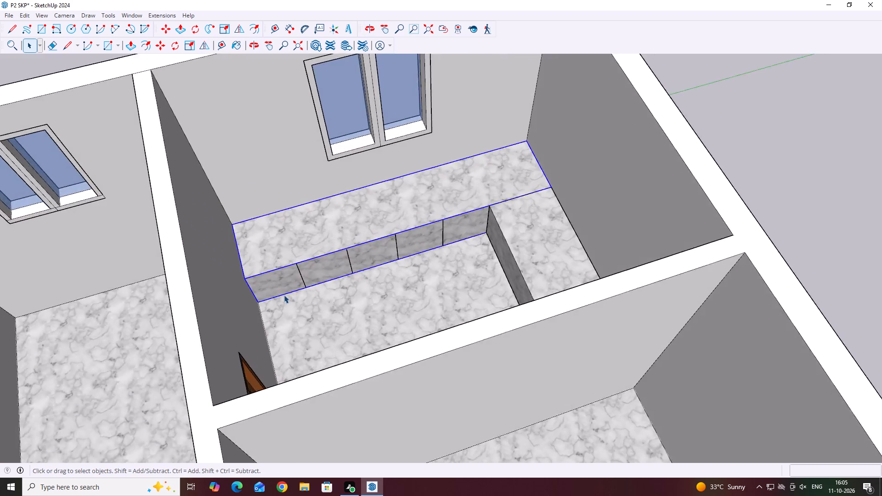
pyautogui.scroll(5, 284, 295)
pyautogui.moveTo(355, 256); pyautogui.dragTo(295, 251, button='middle')
pyautogui.scroll(8, 390, 223)
pyautogui.moveTo(446, 217); pyautogui.dragTo(383, 186, button='middle')
pyautogui.press('l')
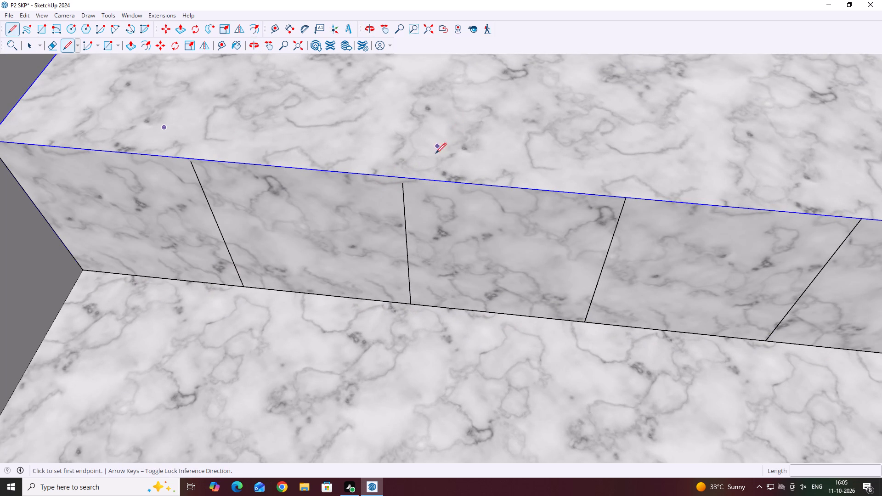
pyautogui.scroll(8, 409, 179)
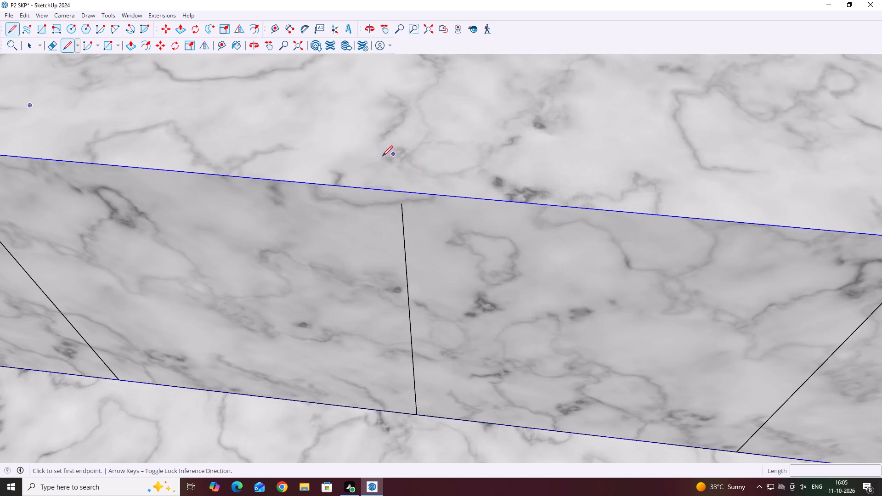
pyautogui.click(402, 205)
pyautogui.click(401, 189)
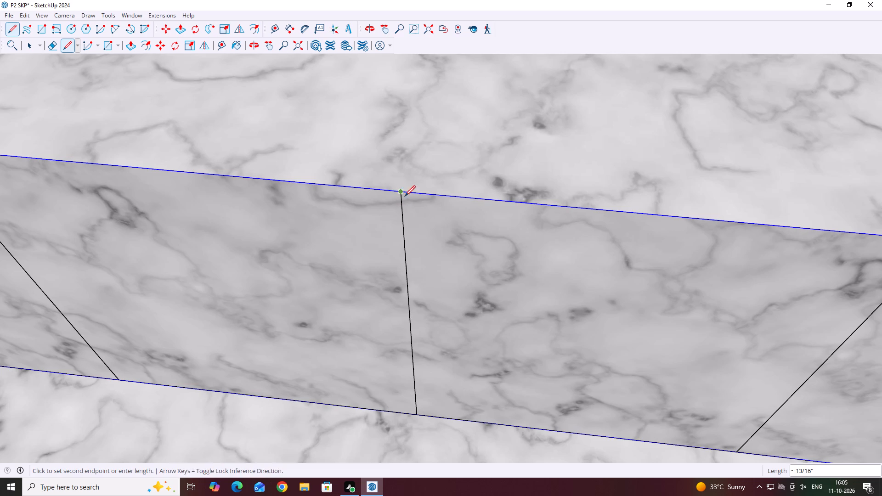
pyautogui.scroll(-6, 418, 241)
pyautogui.press('space')
# Close the gap between the division line nearest the partition wall and the window-side block's top front edge.
pyautogui.press('l')
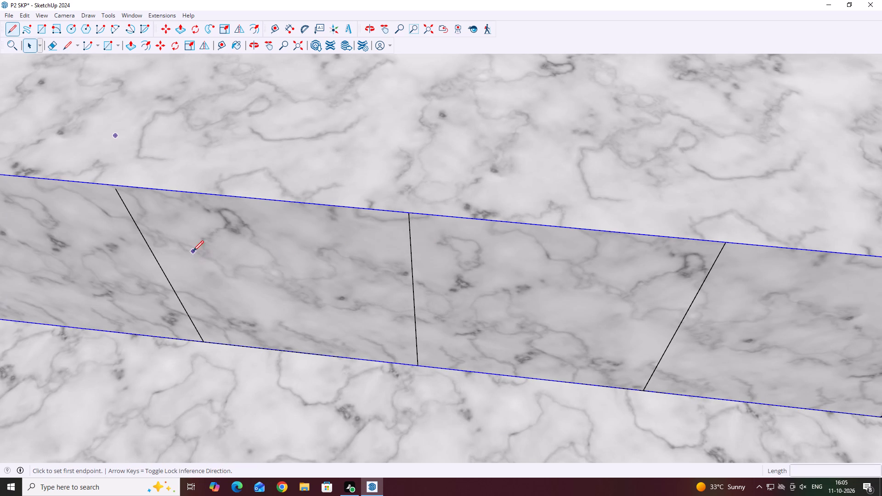
pyautogui.scroll(-2, 298, 286)
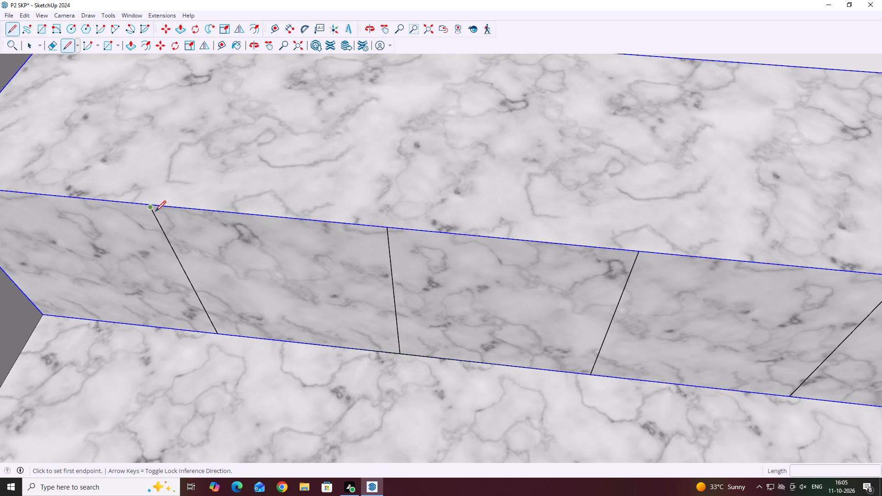
pyautogui.click(152, 210)
pyautogui.click(151, 206)
pyautogui.press('space')
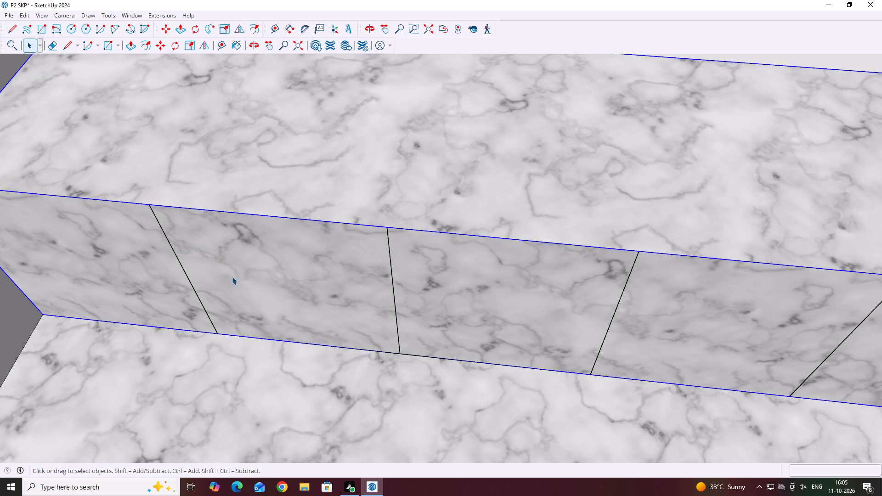
# Open the window-side block for editing and check by selection whether its front face is split at the division lines.
pyautogui.scroll(-5, 248, 280)
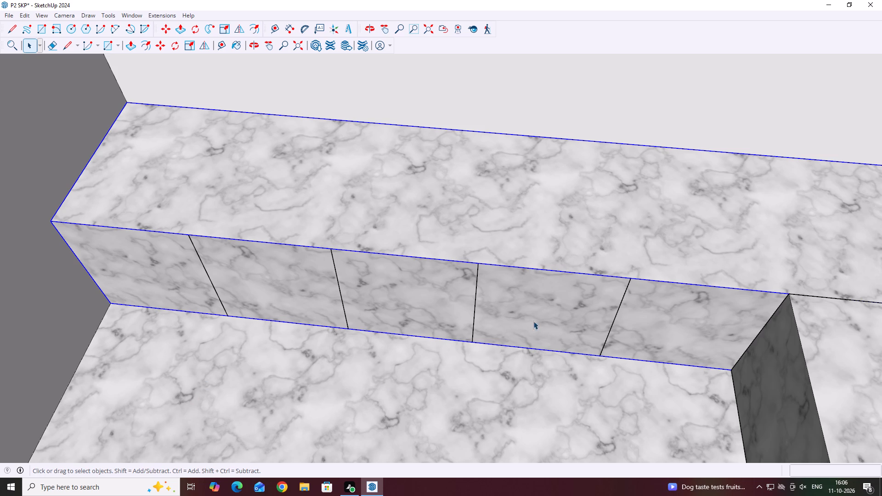
pyautogui.scroll(-6, 433, 288)
pyautogui.moveTo(481, 301); pyautogui.dragTo(515, 280, button='middle')
pyautogui.click(570, 314)
pyautogui.scroll(3, 503, 301)
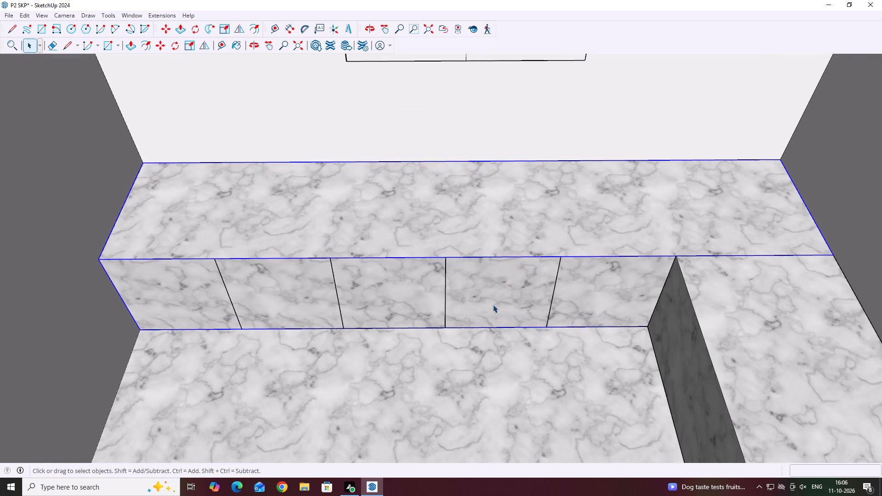
pyautogui.moveTo(476, 306); pyautogui.dragTo(472, 331, button='middle')
pyautogui.tripleClick(513, 289)
pyautogui.moveTo(554, 305); pyautogui.dragTo(551, 286, button='middle')
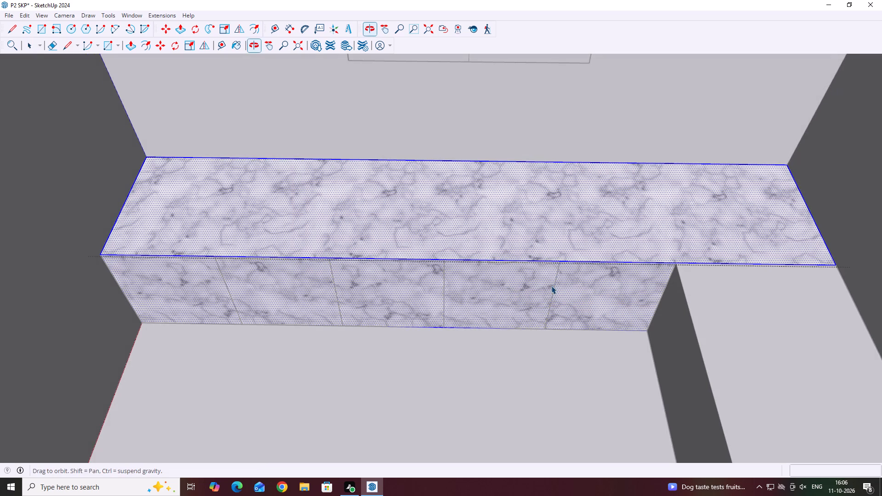
pyautogui.click(547, 346)
pyautogui.scroll(4, 549, 303)
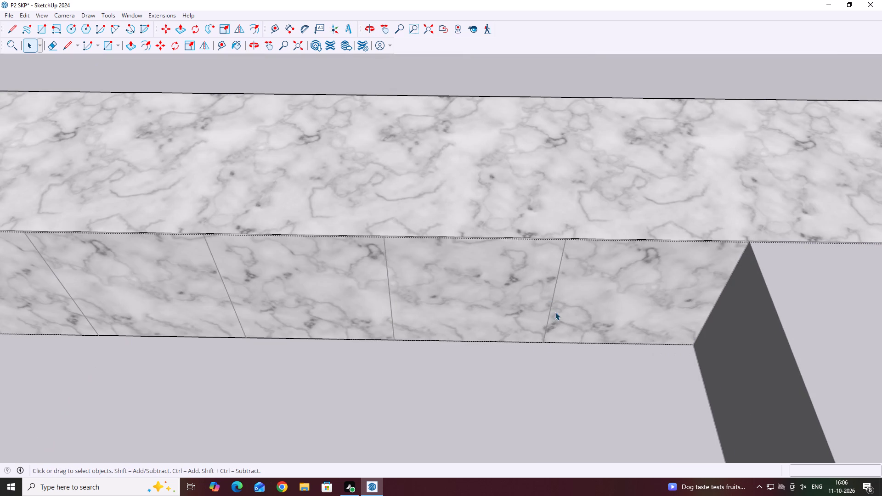
pyautogui.moveTo(555, 330); pyautogui.dragTo(558, 334)
pyautogui.click(566, 230)
pyautogui.scroll(4, 572, 261)
pyautogui.click(563, 290)
pyautogui.click(552, 279)
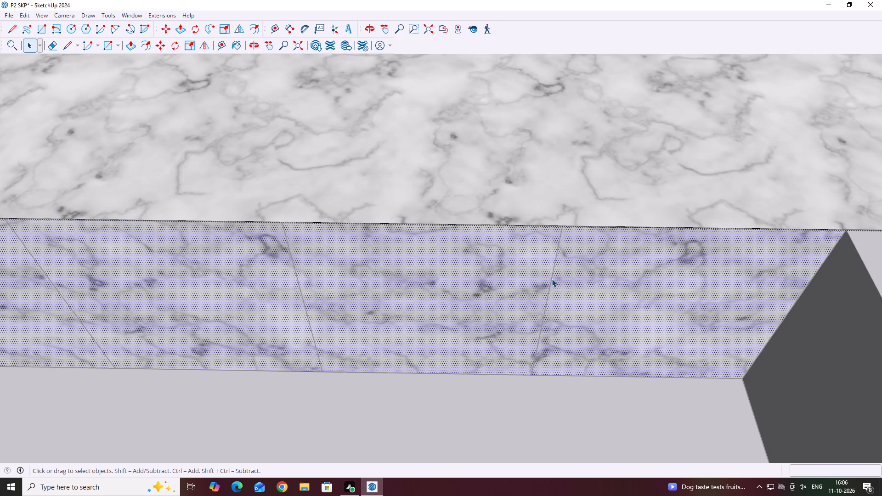
pyautogui.click(553, 284)
pyautogui.scroll(-20, 531, 261)
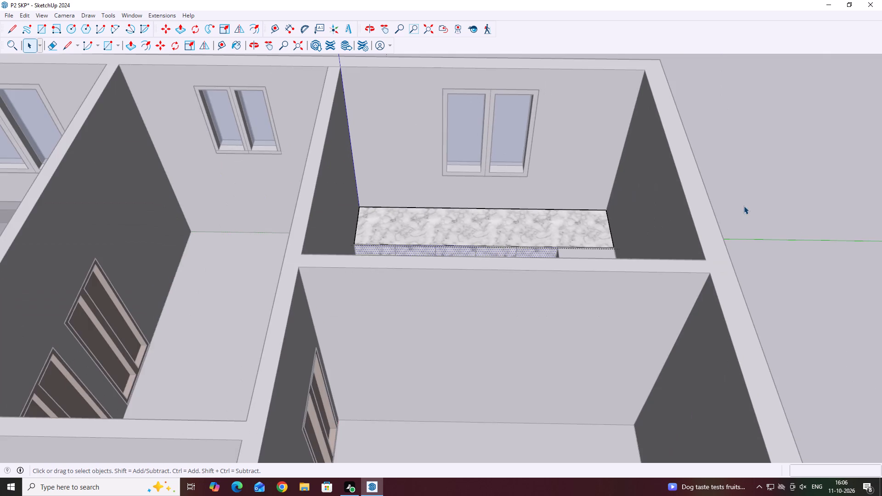
pyautogui.click(744, 206)
# Delete the line at the inner corner and the three nearest division lines on the window-side block's front face.
pyautogui.moveTo(585, 232); pyautogui.dragTo(579, 282, button='middle')
pyautogui.scroll(7, 572, 271)
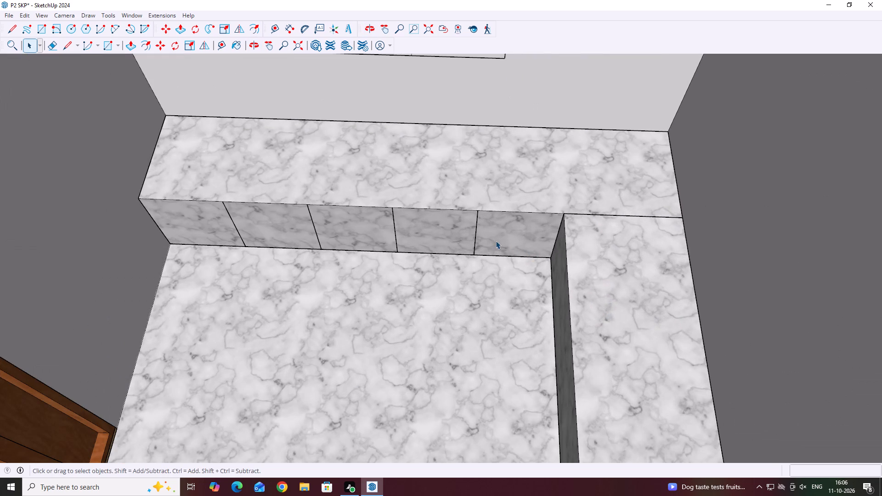
pyautogui.click(474, 243)
pyautogui.press('Delete')
pyautogui.scroll(3, 559, 237)
pyautogui.click(558, 236)
pyautogui.press('Delete')
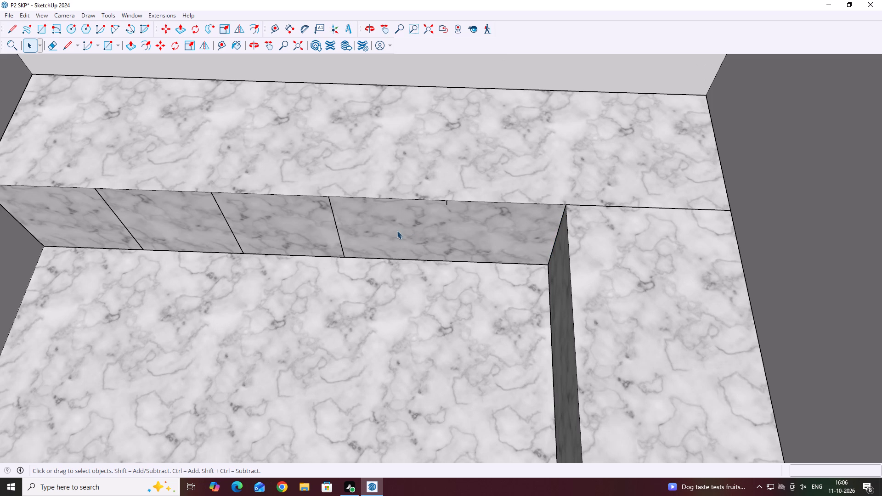
pyautogui.click(339, 239)
pyautogui.press('Delete')
pyautogui.scroll(6, 573, 223)
pyautogui.click(560, 200)
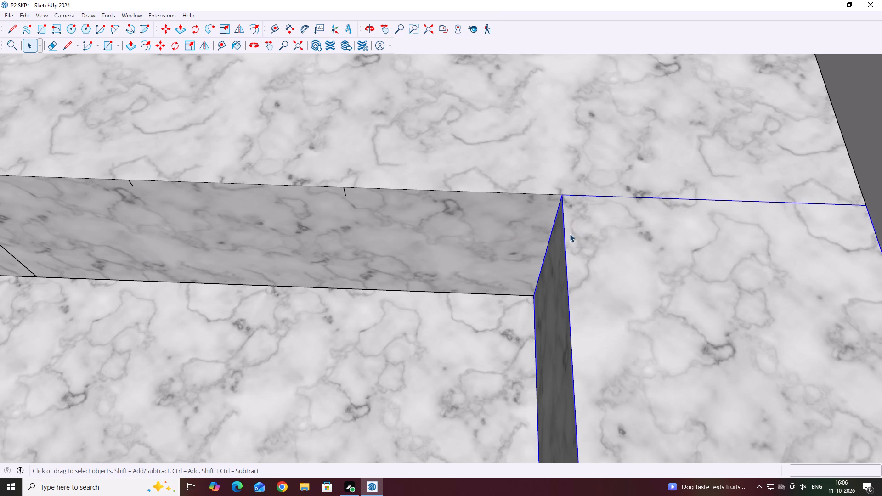
pyautogui.scroll(-9, 613, 250)
pyautogui.scroll(2, 294, 248)
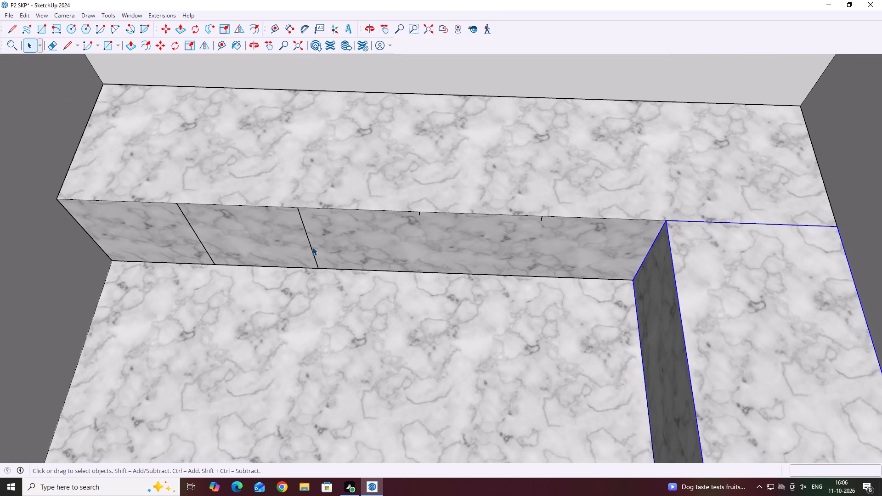
pyautogui.click(312, 247)
pyautogui.press('Delete')
# Delete the leftover line stubs and the last remaining division line on the window-side block's front face.
pyautogui.scroll(3, 307, 202)
pyautogui.moveTo(258, 194); pyautogui.dragTo(588, 247)
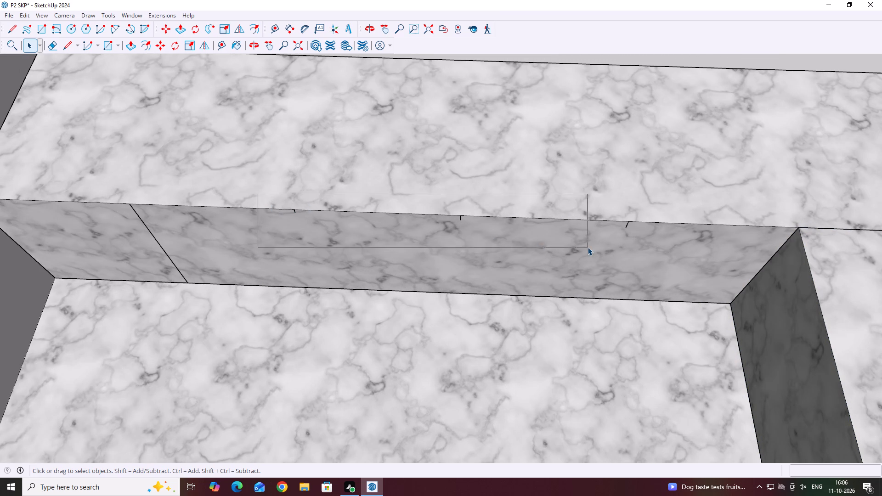
pyautogui.moveTo(588, 247); pyautogui.dragTo(807, 248)
pyautogui.press('Delete')
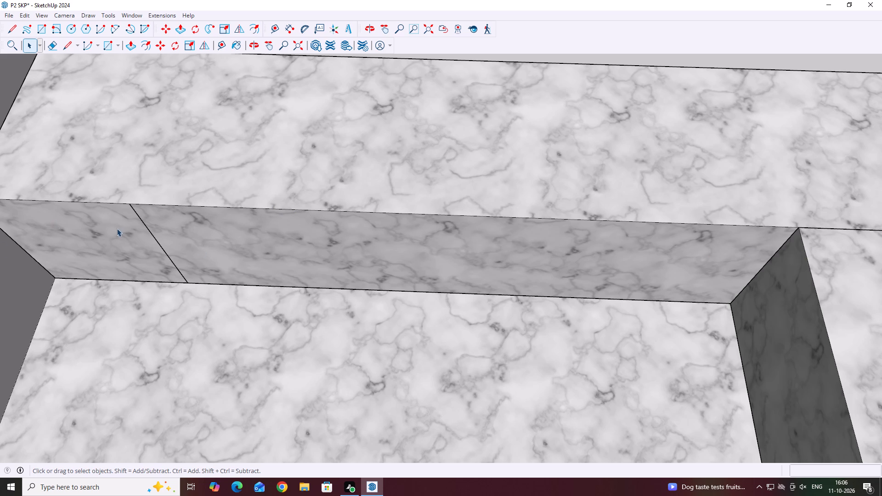
pyautogui.click(159, 239)
pyautogui.click(159, 242)
pyautogui.press('Delete')
pyautogui.moveTo(107, 168); pyautogui.dragTo(254, 310)
pyautogui.press('Delete')
# Open the window-side block for editing and select its front and top faces with their edges.
pyautogui.scroll(-11, 555, 236)
pyautogui.moveTo(644, 265); pyautogui.dragTo(589, 254, button='middle')
pyautogui.moveTo(511, 274); pyautogui.dragTo(577, 282, button='middle')
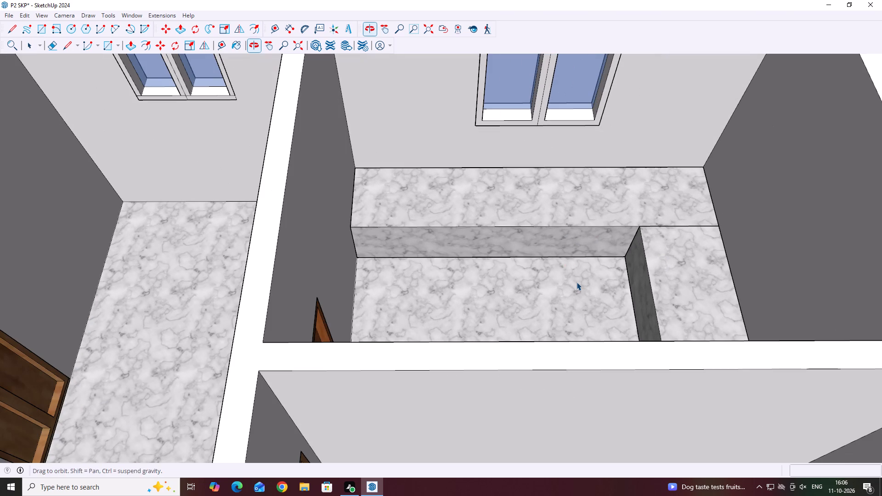
pyautogui.moveTo(665, 278); pyautogui.dragTo(628, 248, button='middle')
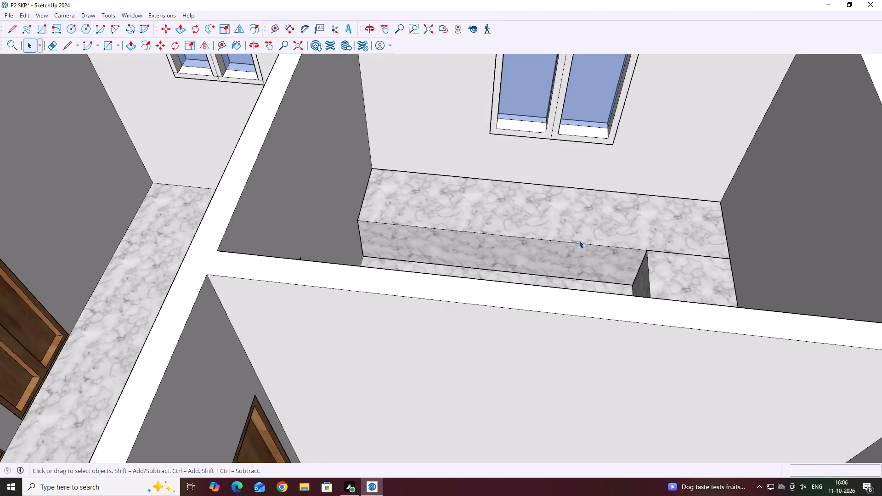
pyautogui.scroll(8, 592, 269)
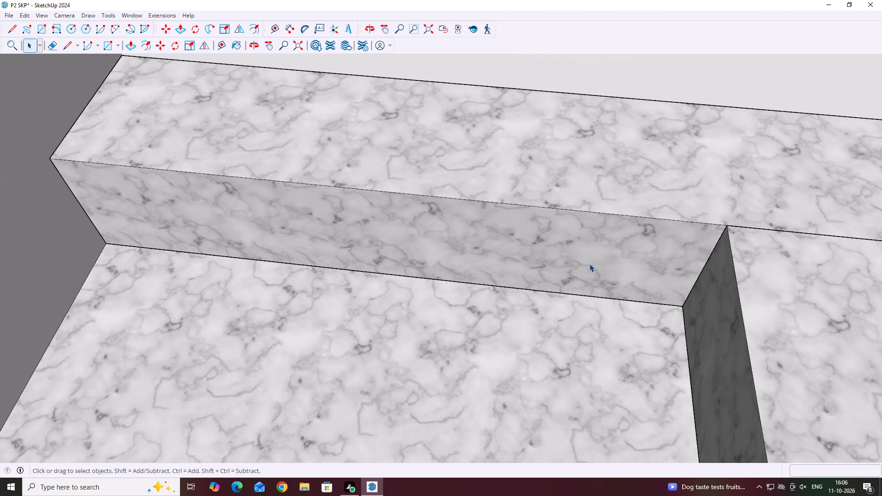
pyautogui.doubleClick(588, 262)
pyautogui.click(588, 262)
pyautogui.scroll(3, 588, 262)
pyautogui.moveTo(589, 260); pyautogui.dragTo(602, 252, button='middle')
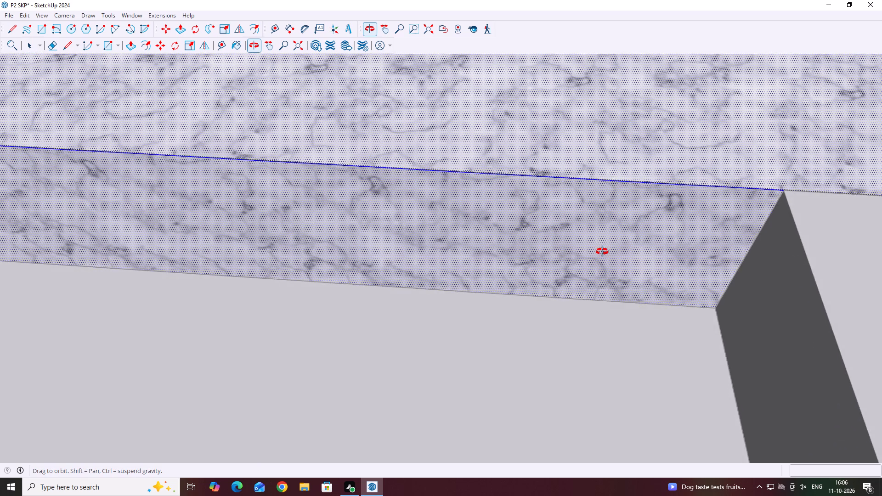
pyautogui.moveTo(602, 252); pyautogui.dragTo(614, 217, button='middle')
# Draw a 2' line down the front face's vertical edge at the partition wall, from the top corner to the floor.
pyautogui.press('l')
pyautogui.scroll(-5, 614, 224)
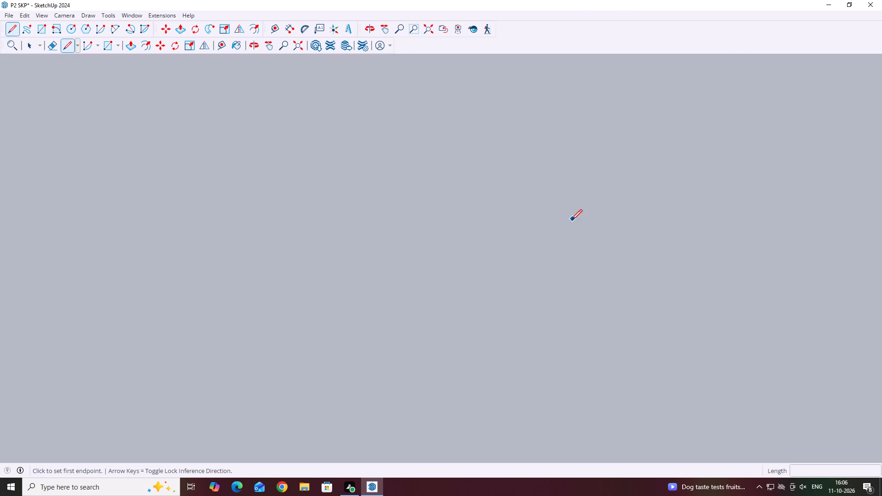
pyautogui.scroll(-20, 571, 221)
pyautogui.scroll(-14, 571, 221)
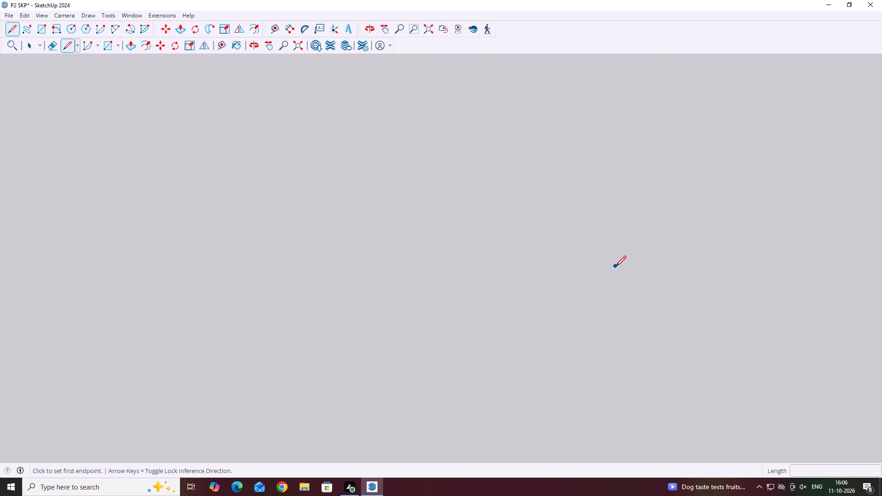
pyautogui.scroll(-11, 616, 266)
pyautogui.scroll(-20, 616, 265)
pyautogui.scroll(-10, 616, 265)
pyautogui.middleClick(616, 260)
pyautogui.middleClick(616, 249)
pyautogui.middleClick(615, 247)
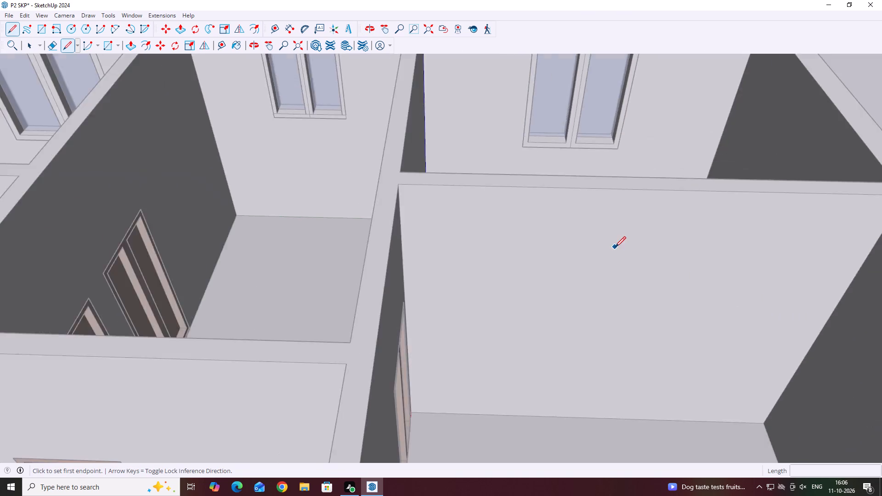
pyautogui.scroll(-2, 615, 247)
pyautogui.moveTo(607, 220); pyautogui.dragTo(514, 325, button='middle')
pyautogui.scroll(10, 538, 228)
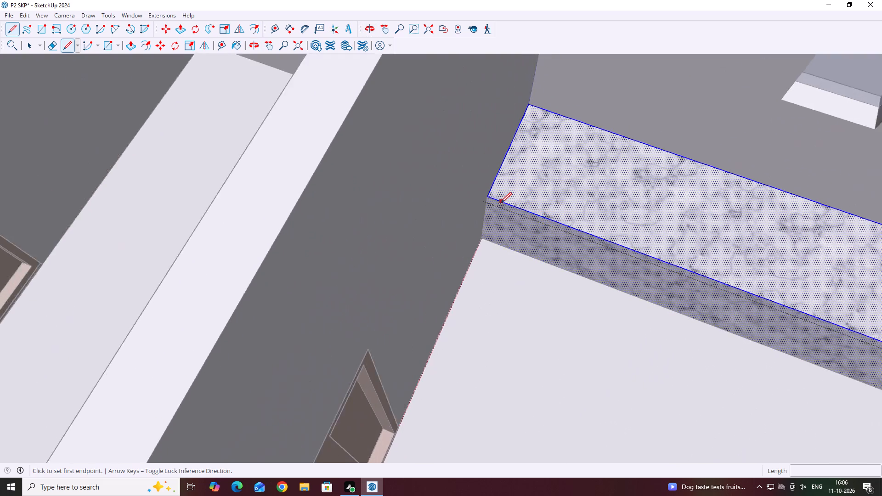
pyautogui.scroll(15, 501, 203)
pyautogui.click(464, 184)
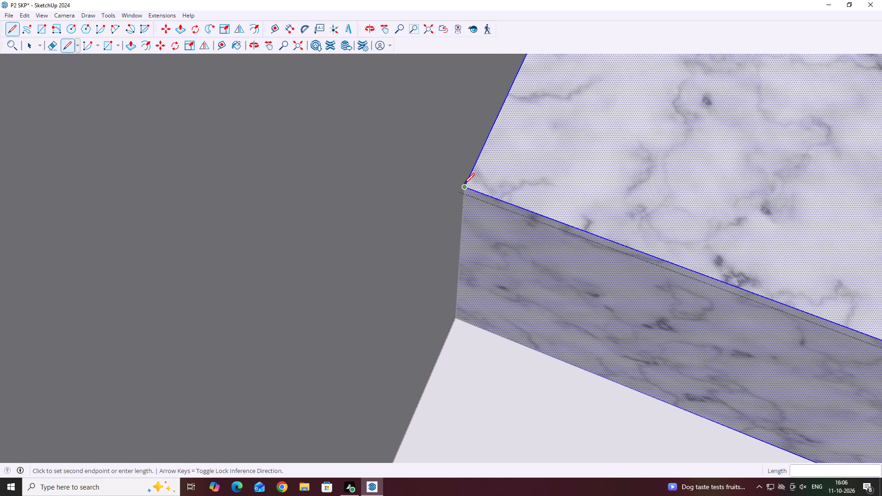
pyautogui.click(455, 319)
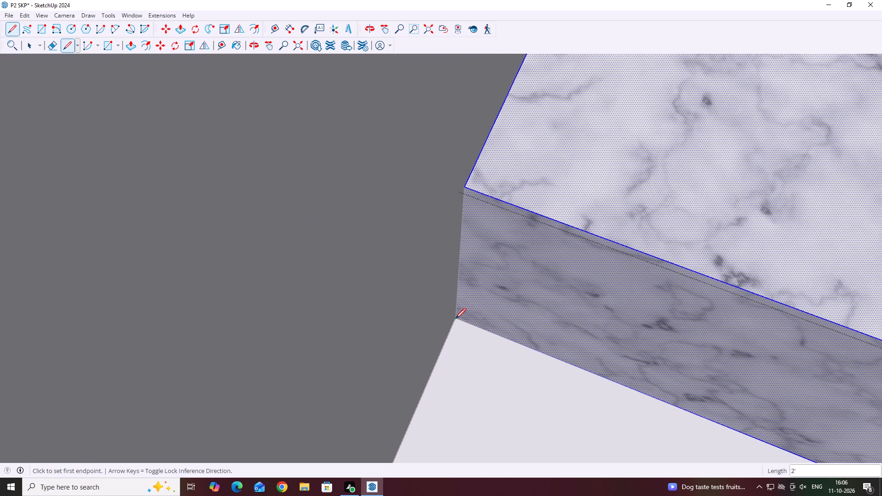
# Check by selection whether the new line on the wall-side vertical edge can be picked separately from the block's faces.
pyautogui.scroll(3, 458, 303)
pyautogui.press('space')
pyautogui.click(457, 296)
pyautogui.click(458, 294)
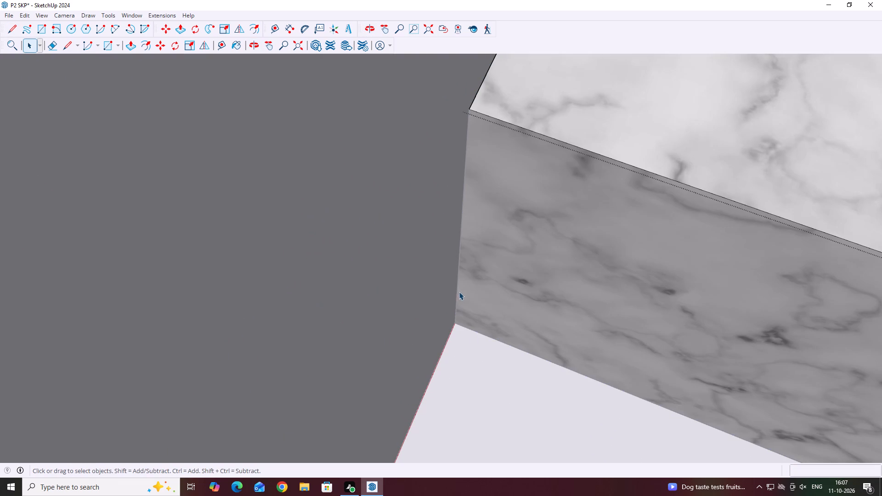
pyautogui.click(459, 283)
pyautogui.tripleClick(459, 283)
pyautogui.click(459, 283)
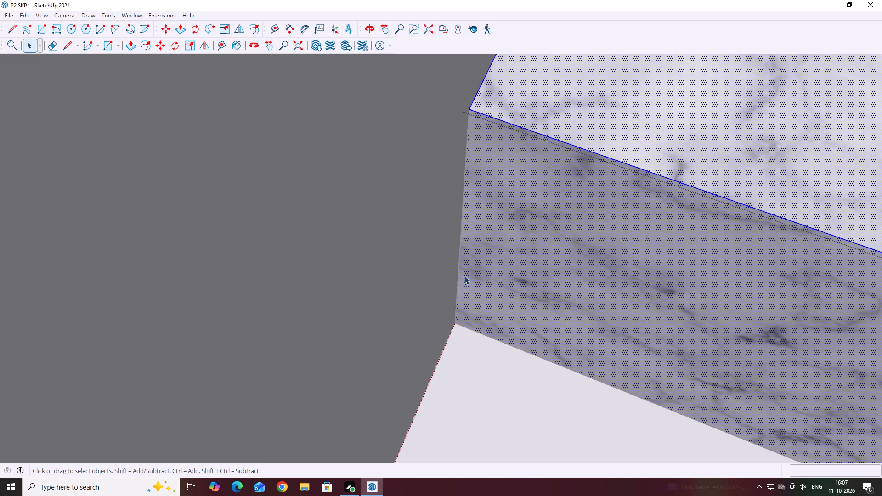
# Retrace the front face's wall-side vertical edge with lines from the top corner, through an intermediate point, to the bottom corner.
pyautogui.press('l')
pyautogui.click(470, 105)
pyautogui.moveTo(457, 246); pyautogui.dragTo(464, 293)
pyautogui.moveTo(468, 107); pyautogui.dragTo(458, 249)
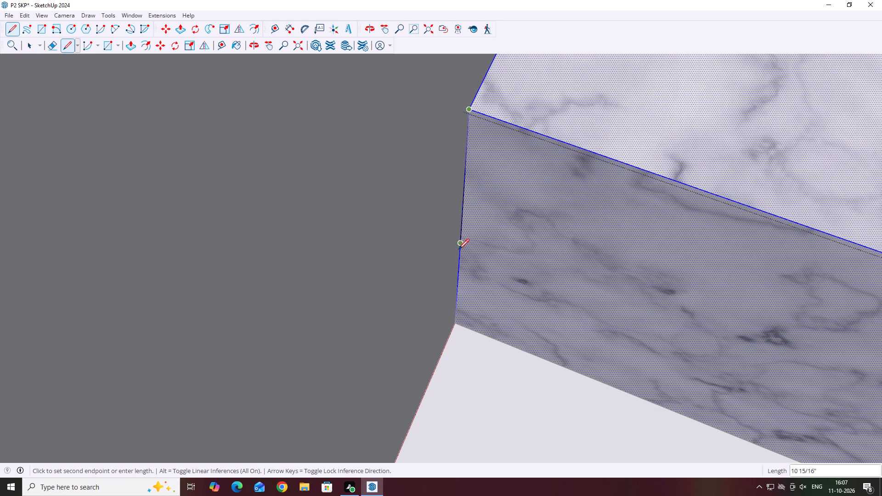
pyautogui.moveTo(458, 249); pyautogui.dragTo(457, 326)
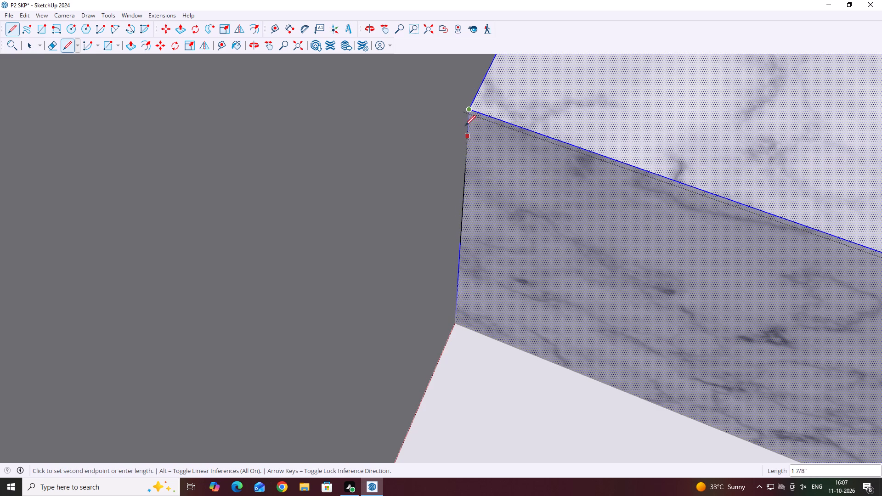
pyautogui.click(467, 110)
pyautogui.click(458, 325)
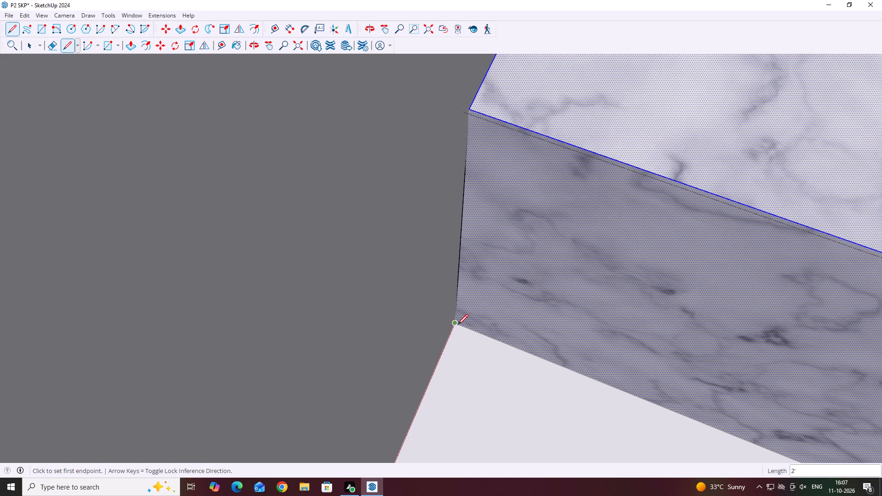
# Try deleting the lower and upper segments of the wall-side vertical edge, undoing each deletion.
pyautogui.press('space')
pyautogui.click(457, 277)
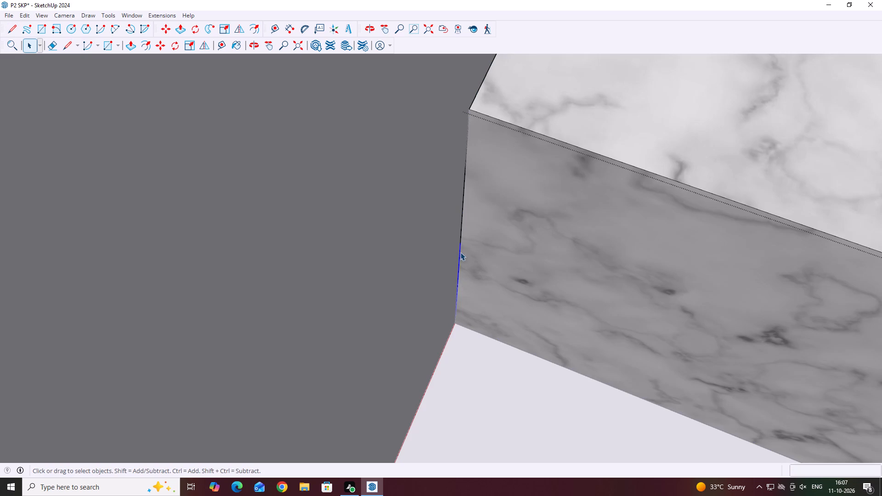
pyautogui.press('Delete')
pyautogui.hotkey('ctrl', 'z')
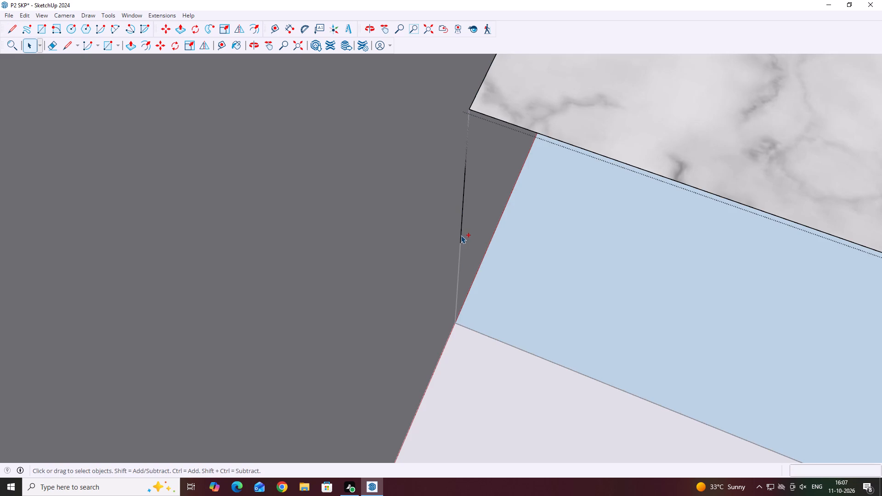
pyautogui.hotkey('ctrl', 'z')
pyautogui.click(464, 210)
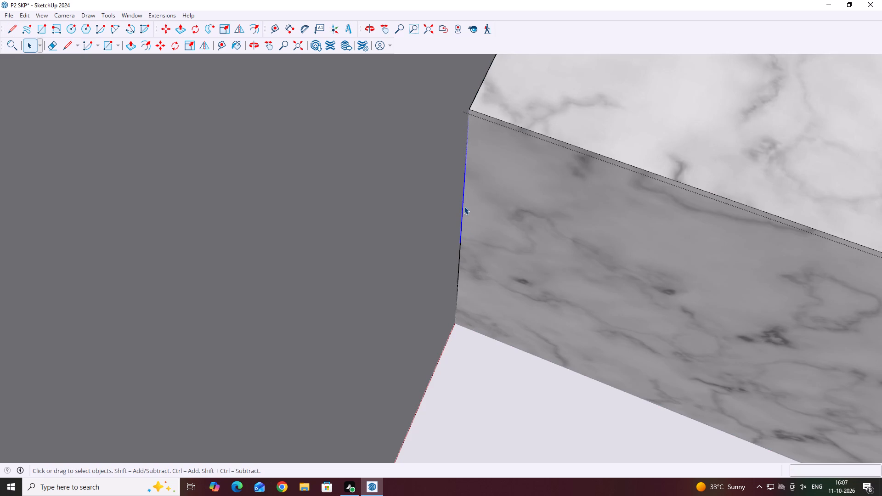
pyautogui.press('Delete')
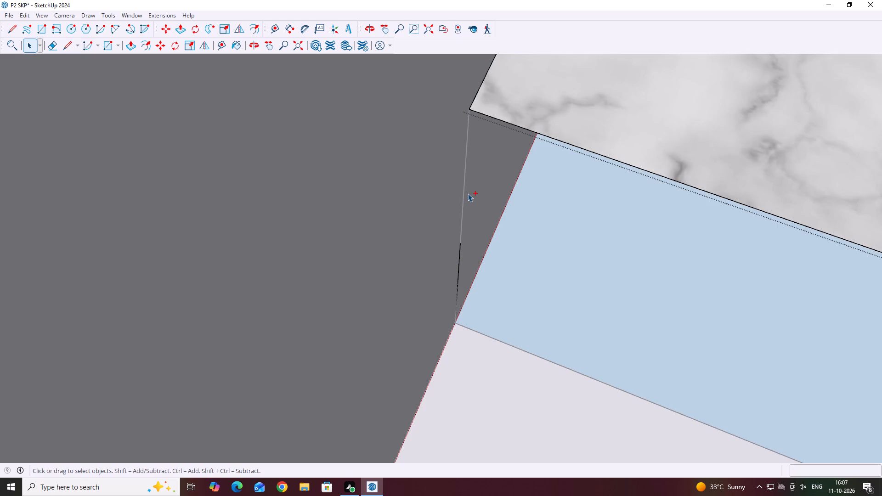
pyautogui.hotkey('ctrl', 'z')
# Draw a line about 2' long down the front face, from its top edge to its bottom edge, just beside the wall-side corner.
pyautogui.scroll(-5, 492, 203)
pyautogui.press('l')
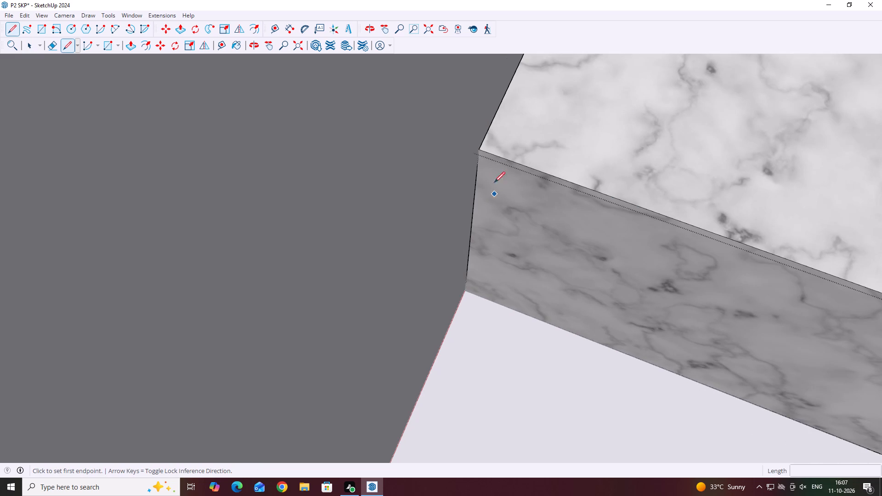
pyautogui.click(505, 157)
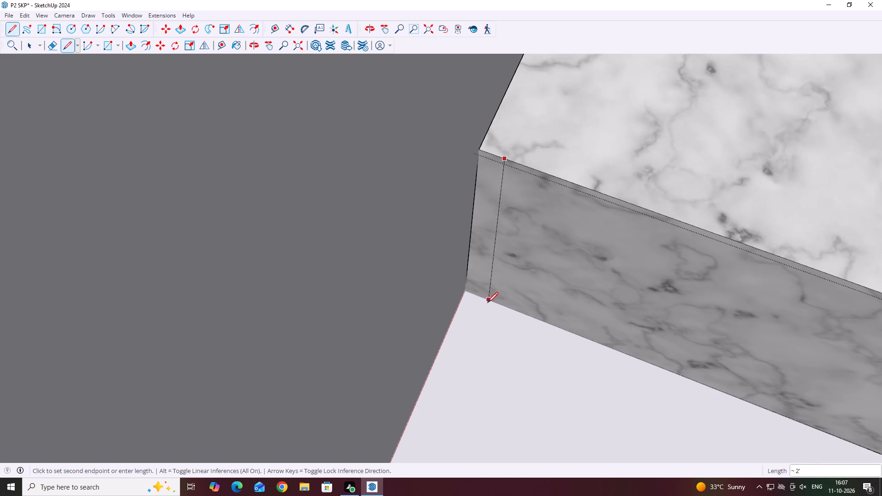
pyautogui.click(483, 295)
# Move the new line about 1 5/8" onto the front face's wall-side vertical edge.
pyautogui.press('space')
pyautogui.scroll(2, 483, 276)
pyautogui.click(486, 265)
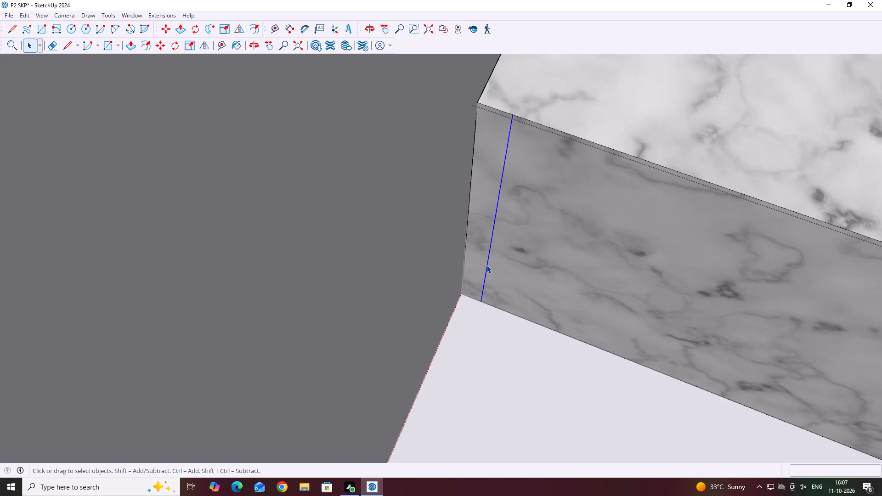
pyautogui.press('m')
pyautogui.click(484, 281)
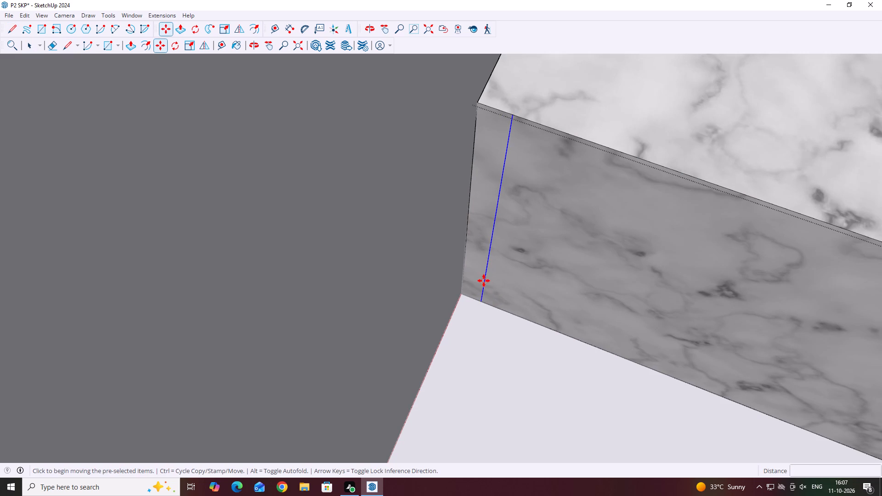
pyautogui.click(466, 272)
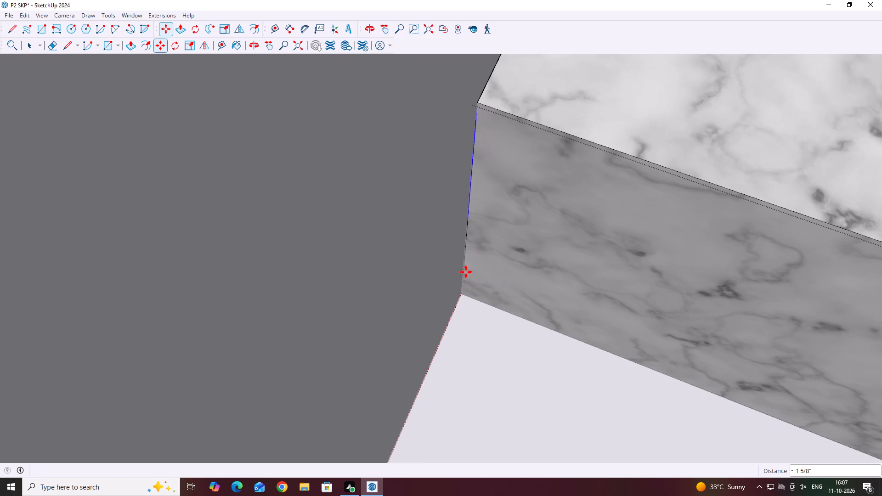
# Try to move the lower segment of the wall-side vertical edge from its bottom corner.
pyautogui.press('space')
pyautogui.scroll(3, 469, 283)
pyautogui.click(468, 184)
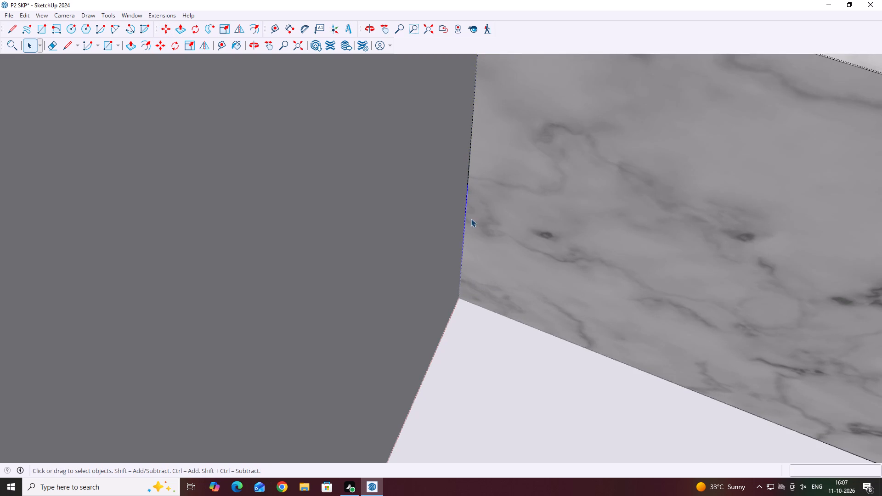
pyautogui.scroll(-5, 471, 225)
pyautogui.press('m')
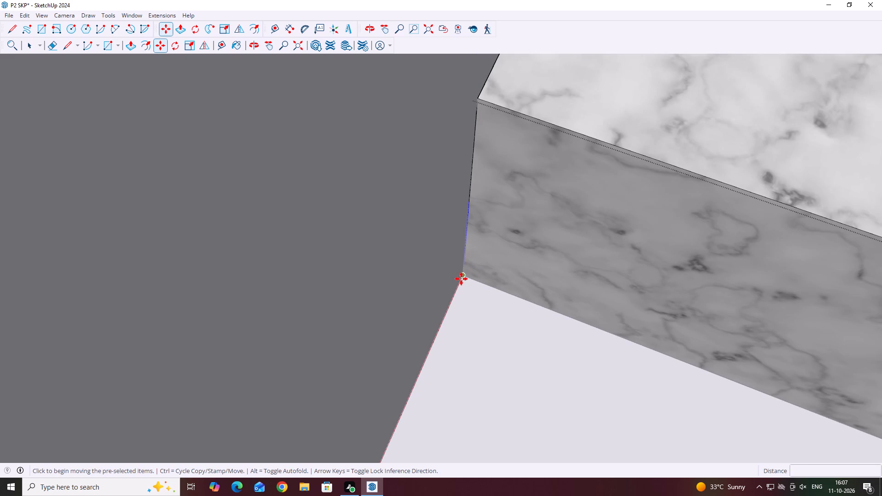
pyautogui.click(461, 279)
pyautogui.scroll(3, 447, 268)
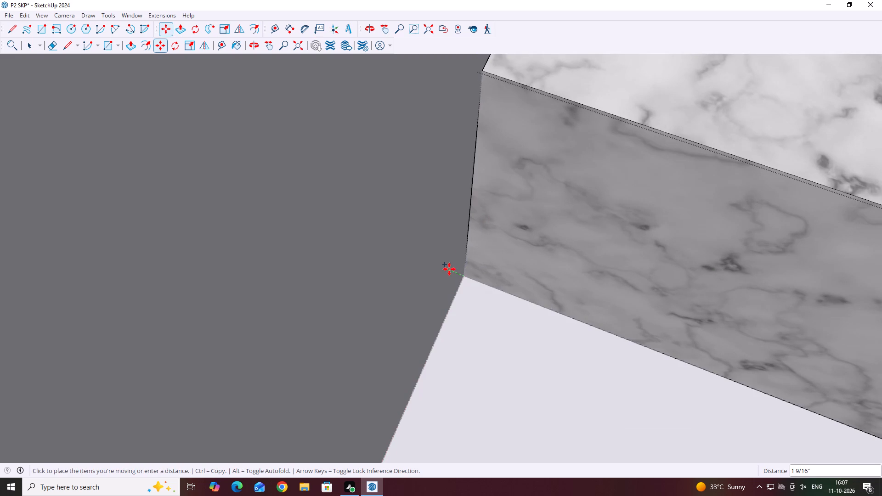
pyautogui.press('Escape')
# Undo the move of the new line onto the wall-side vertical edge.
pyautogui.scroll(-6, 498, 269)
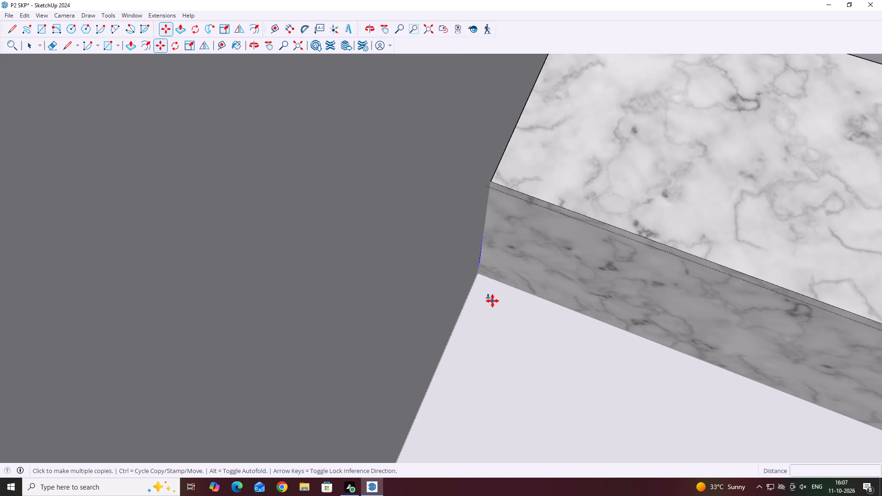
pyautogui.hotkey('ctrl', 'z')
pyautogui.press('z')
# Copy the vertical line beside the wall-side corner 9' 4 1/2" along the front face, to just beside the block's inner corner.
pyautogui.scroll(3, 492, 271)
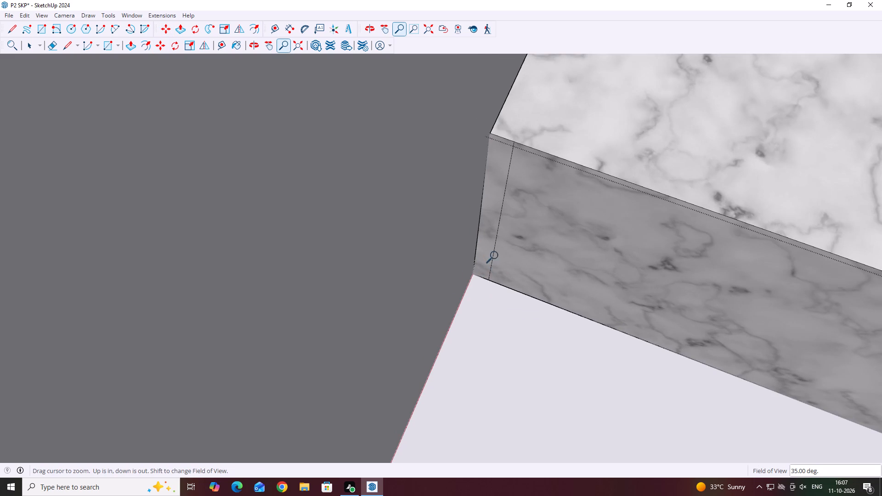
pyautogui.click(499, 260)
pyautogui.press('space')
pyautogui.click(494, 251)
pyautogui.moveTo(539, 283); pyautogui.dragTo(549, 287, button='middle')
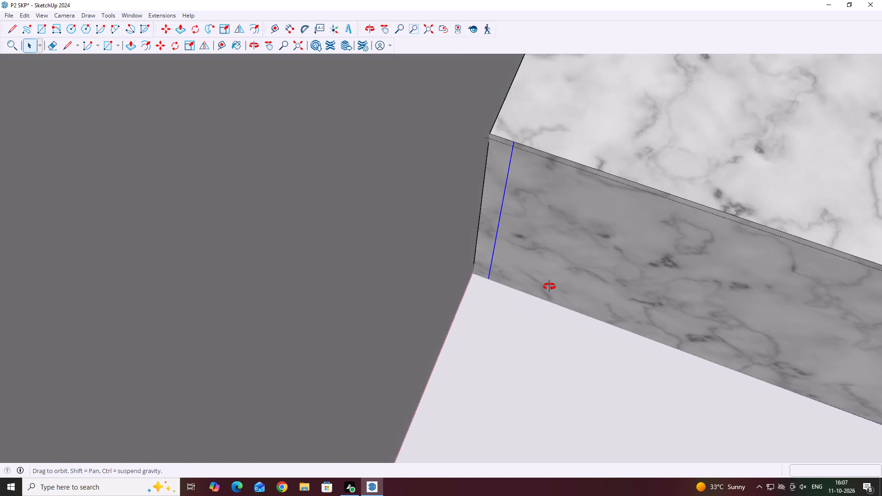
pyautogui.moveTo(549, 287); pyautogui.dragTo(553, 287, button='middle')
pyautogui.press('m')
pyautogui.scroll(2, 523, 282)
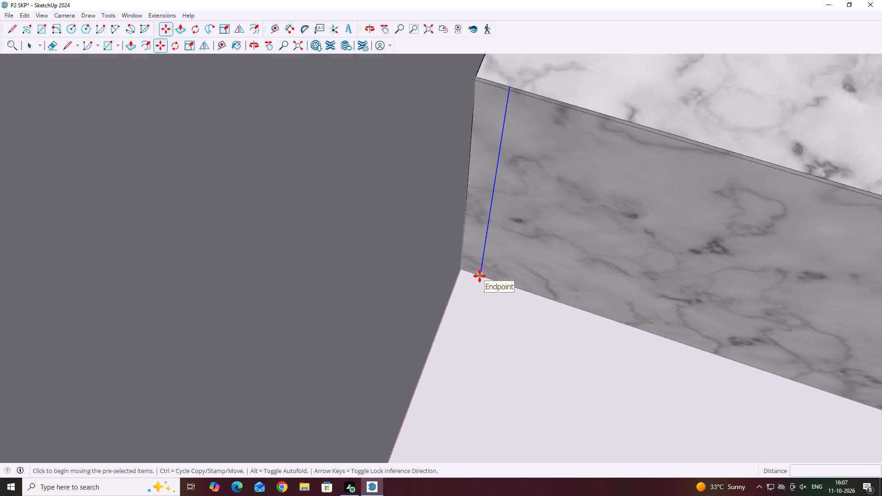
pyautogui.click(480, 276)
pyautogui.scroll(-20, 494, 278)
pyautogui.scroll(-6, 494, 278)
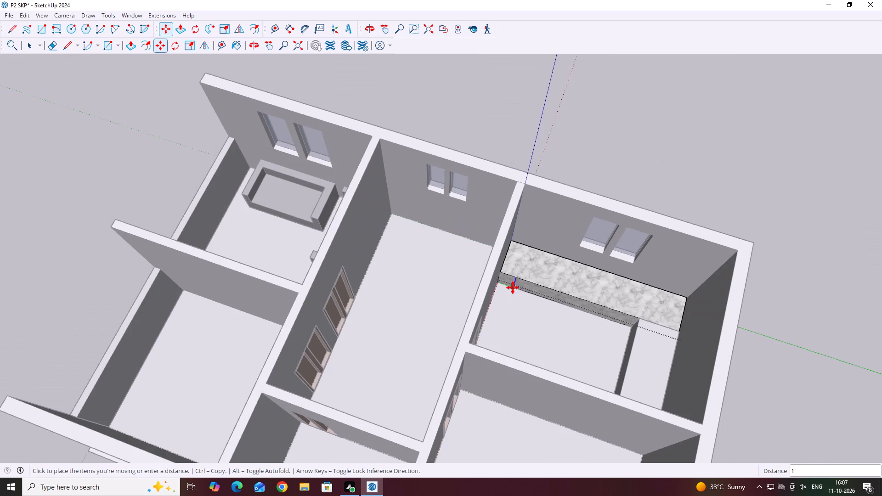
pyautogui.scroll(10, 565, 305)
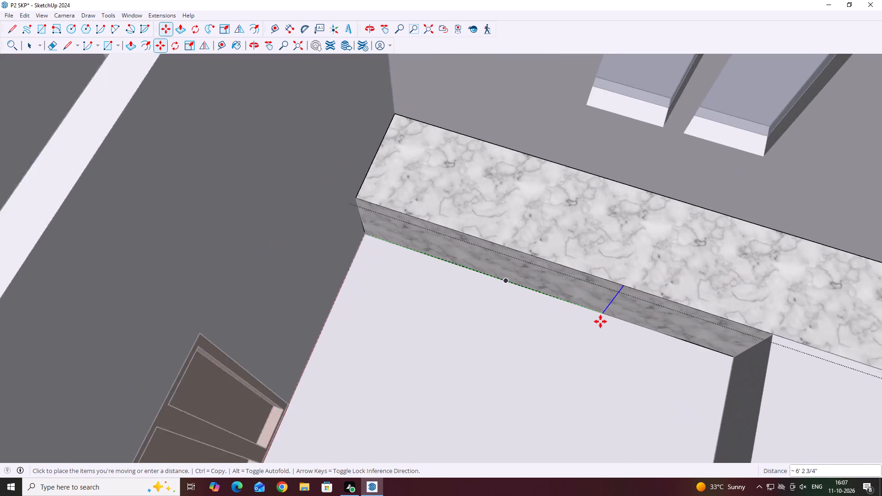
pyautogui.scroll(1, 600, 321)
pyautogui.scroll(1, 650, 338)
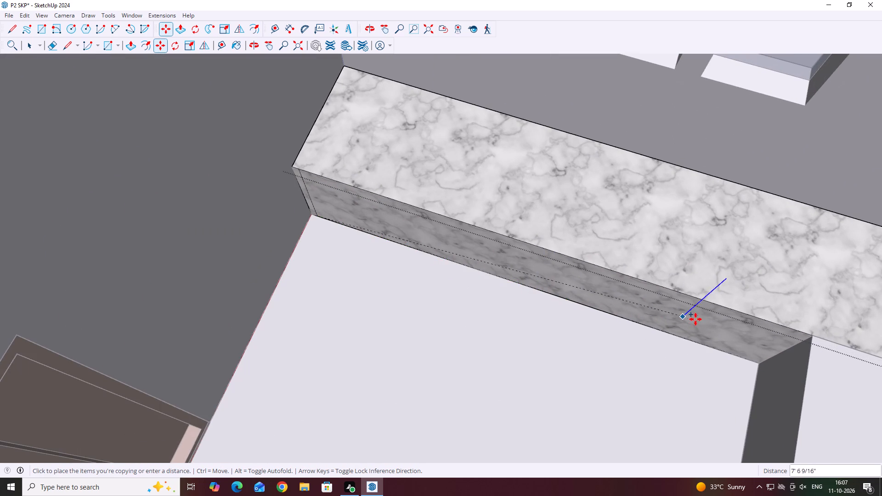
pyautogui.scroll(6, 738, 336)
pyautogui.scroll(4, 760, 368)
pyautogui.click(761, 370)
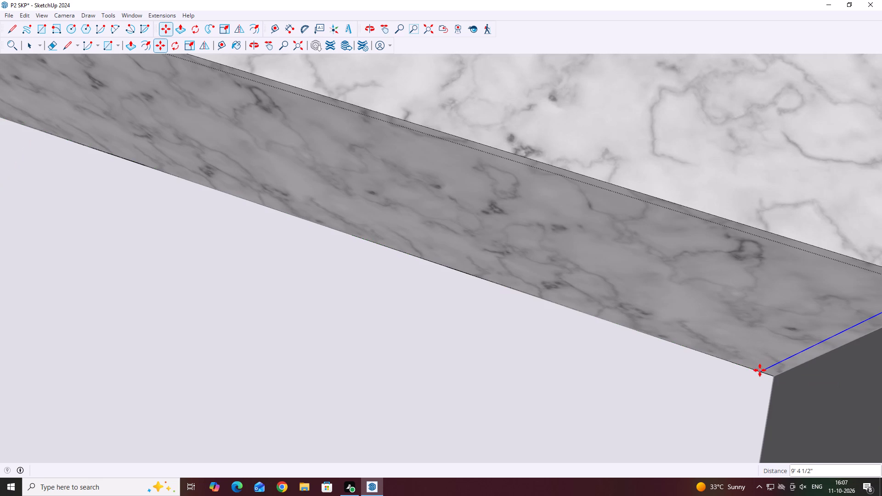
# Divide the copied distance by 5, filling the front face with evenly spaced vertical division lines.
pyautogui.scroll(-9, 709, 373)
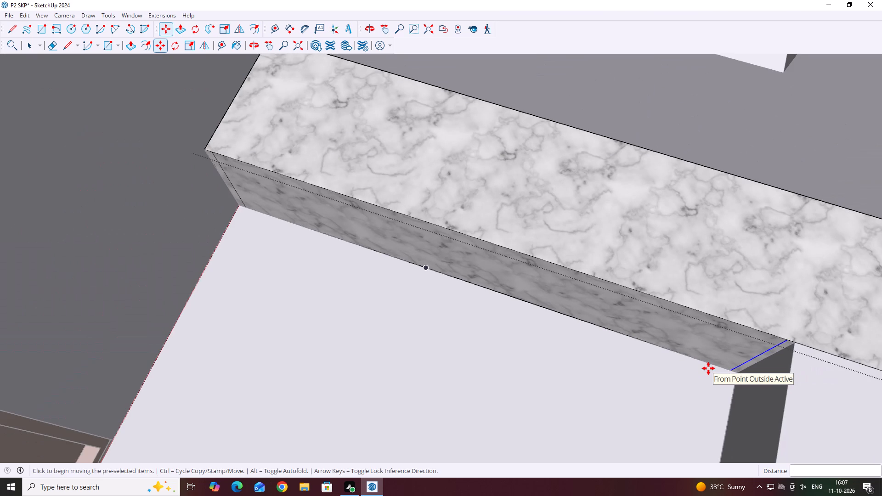
pyautogui.press('/')
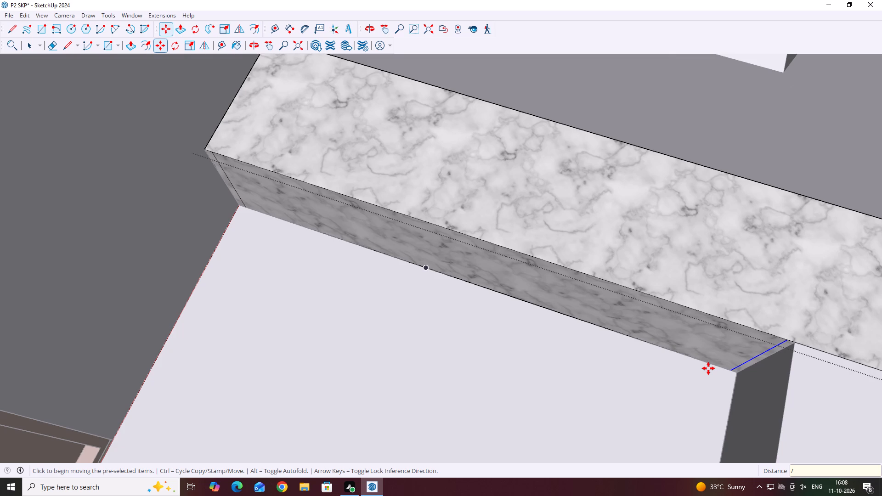
pyautogui.press('5')
pyautogui.press('Return')
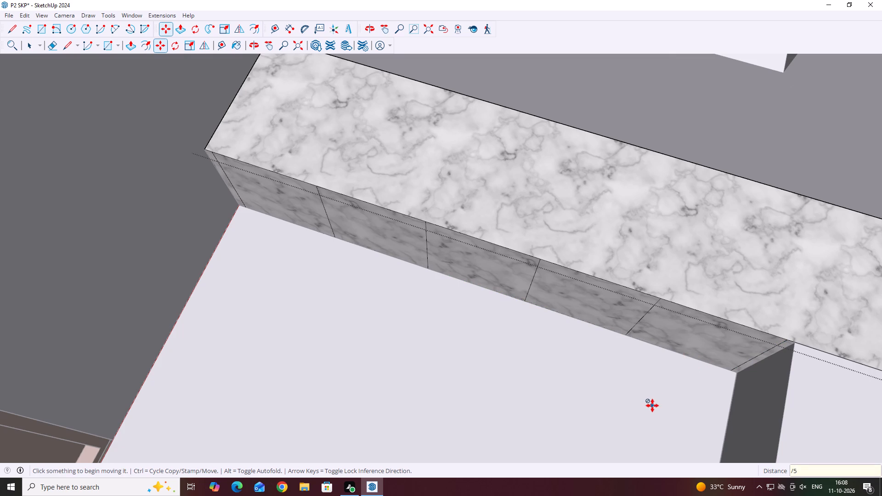
pyautogui.press('space')
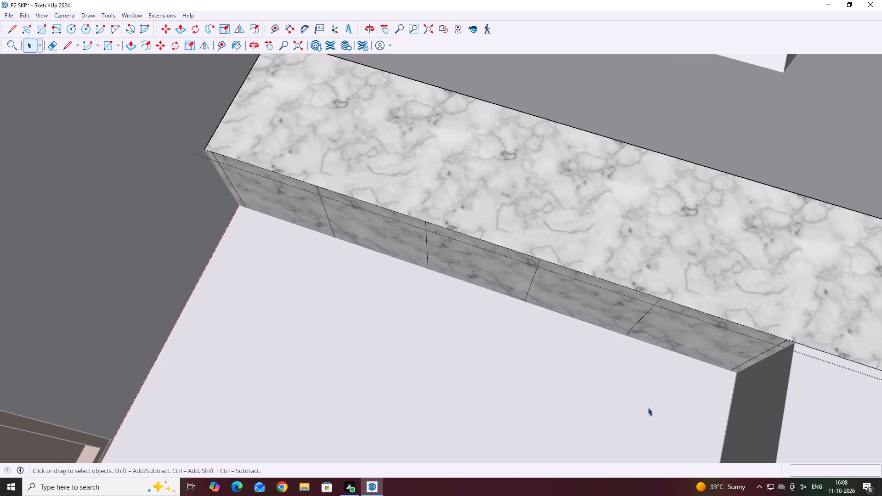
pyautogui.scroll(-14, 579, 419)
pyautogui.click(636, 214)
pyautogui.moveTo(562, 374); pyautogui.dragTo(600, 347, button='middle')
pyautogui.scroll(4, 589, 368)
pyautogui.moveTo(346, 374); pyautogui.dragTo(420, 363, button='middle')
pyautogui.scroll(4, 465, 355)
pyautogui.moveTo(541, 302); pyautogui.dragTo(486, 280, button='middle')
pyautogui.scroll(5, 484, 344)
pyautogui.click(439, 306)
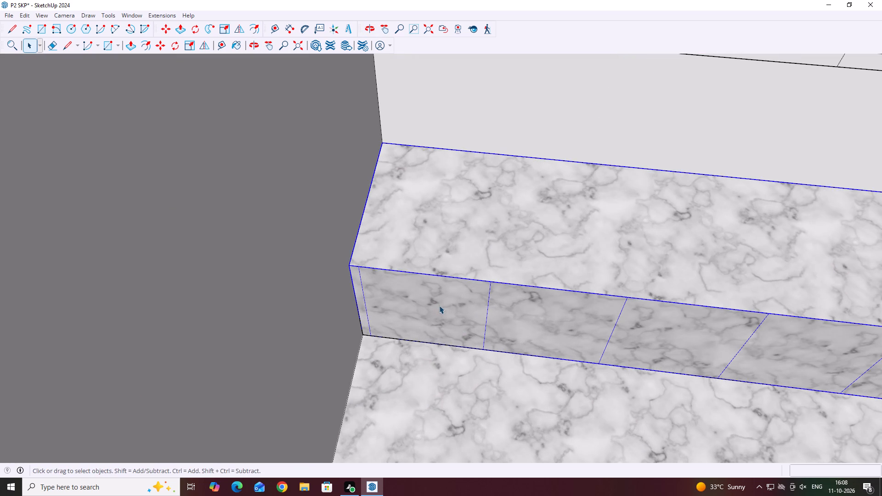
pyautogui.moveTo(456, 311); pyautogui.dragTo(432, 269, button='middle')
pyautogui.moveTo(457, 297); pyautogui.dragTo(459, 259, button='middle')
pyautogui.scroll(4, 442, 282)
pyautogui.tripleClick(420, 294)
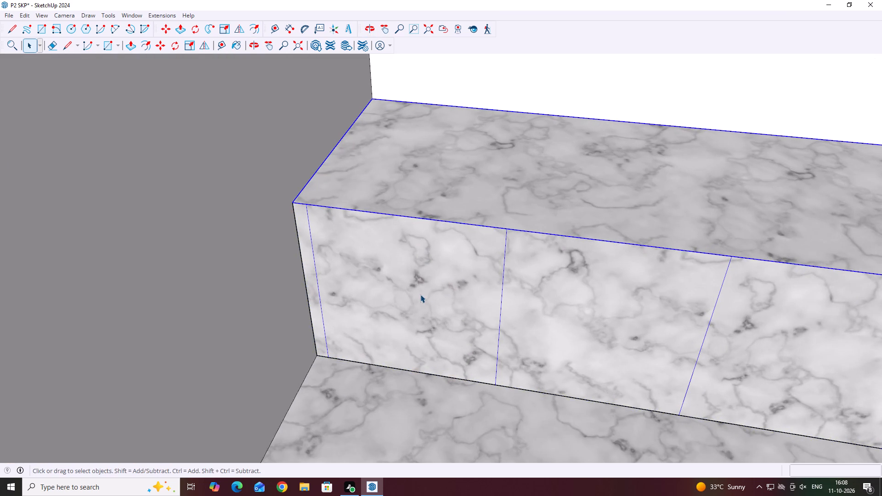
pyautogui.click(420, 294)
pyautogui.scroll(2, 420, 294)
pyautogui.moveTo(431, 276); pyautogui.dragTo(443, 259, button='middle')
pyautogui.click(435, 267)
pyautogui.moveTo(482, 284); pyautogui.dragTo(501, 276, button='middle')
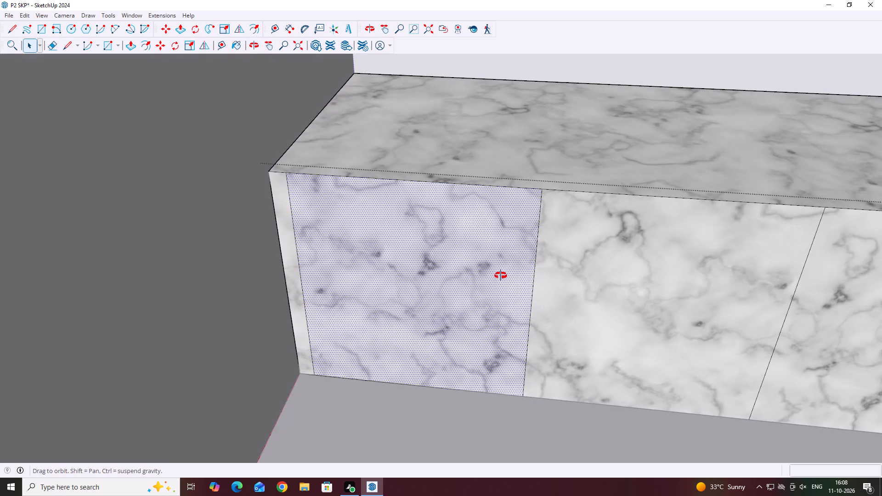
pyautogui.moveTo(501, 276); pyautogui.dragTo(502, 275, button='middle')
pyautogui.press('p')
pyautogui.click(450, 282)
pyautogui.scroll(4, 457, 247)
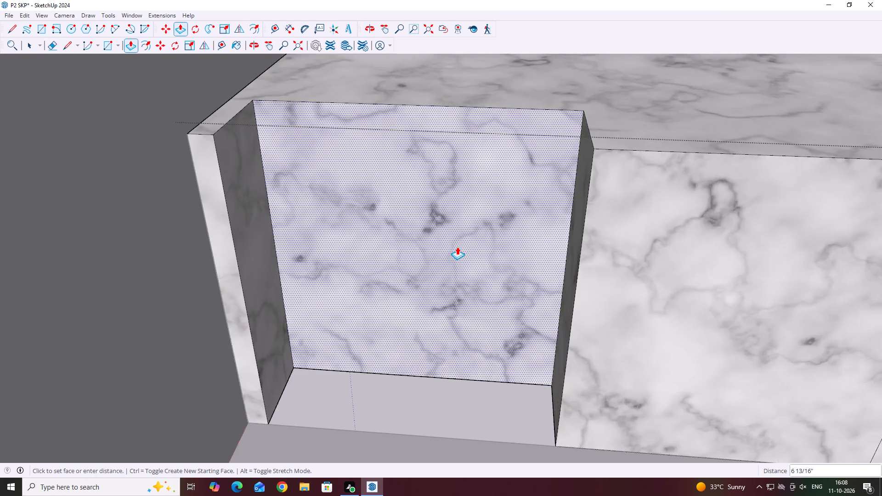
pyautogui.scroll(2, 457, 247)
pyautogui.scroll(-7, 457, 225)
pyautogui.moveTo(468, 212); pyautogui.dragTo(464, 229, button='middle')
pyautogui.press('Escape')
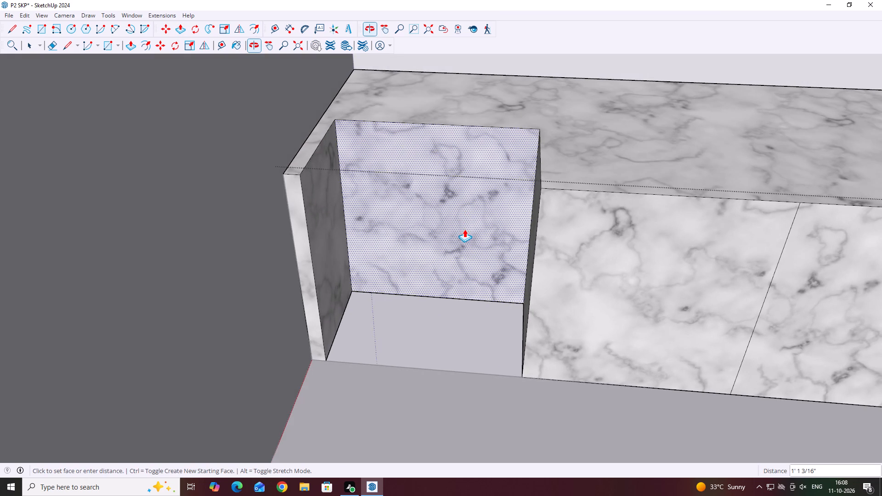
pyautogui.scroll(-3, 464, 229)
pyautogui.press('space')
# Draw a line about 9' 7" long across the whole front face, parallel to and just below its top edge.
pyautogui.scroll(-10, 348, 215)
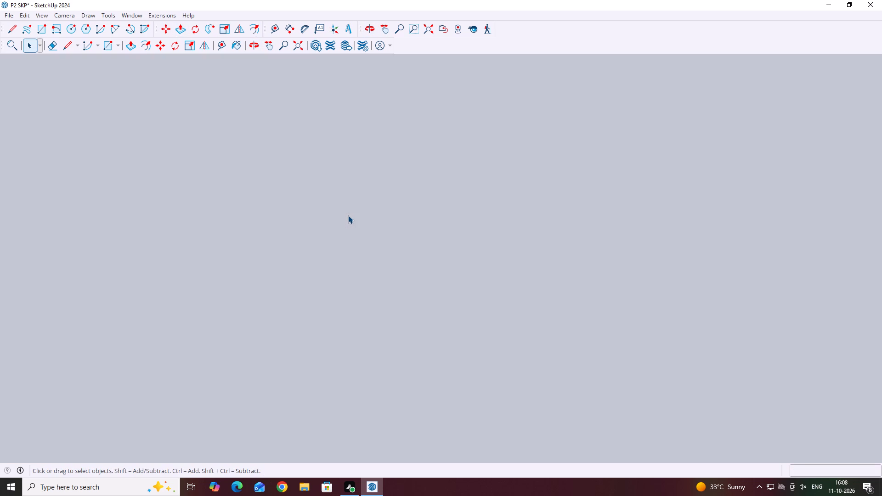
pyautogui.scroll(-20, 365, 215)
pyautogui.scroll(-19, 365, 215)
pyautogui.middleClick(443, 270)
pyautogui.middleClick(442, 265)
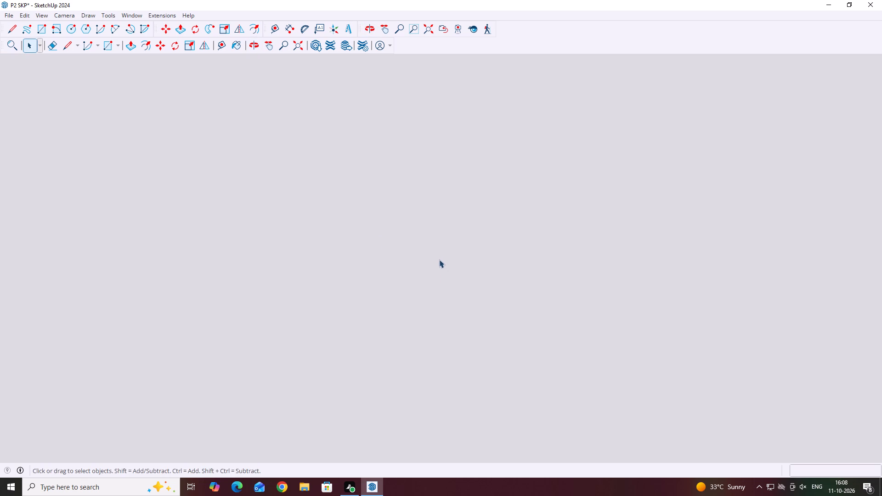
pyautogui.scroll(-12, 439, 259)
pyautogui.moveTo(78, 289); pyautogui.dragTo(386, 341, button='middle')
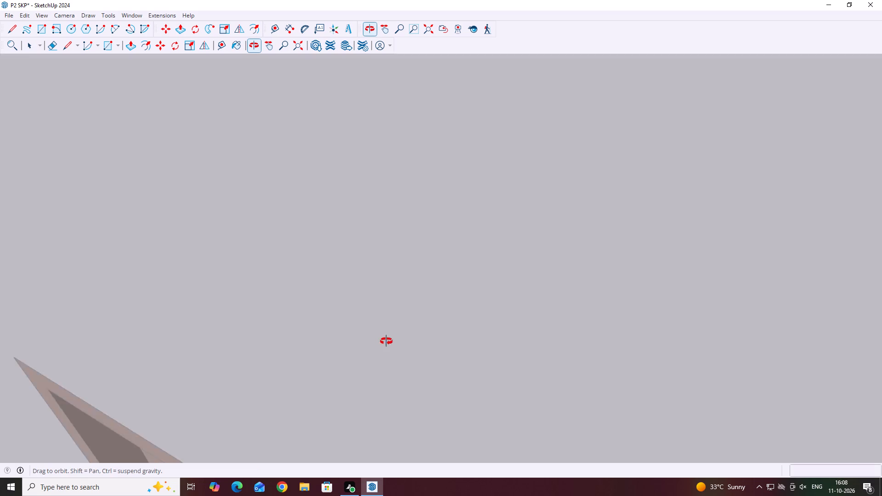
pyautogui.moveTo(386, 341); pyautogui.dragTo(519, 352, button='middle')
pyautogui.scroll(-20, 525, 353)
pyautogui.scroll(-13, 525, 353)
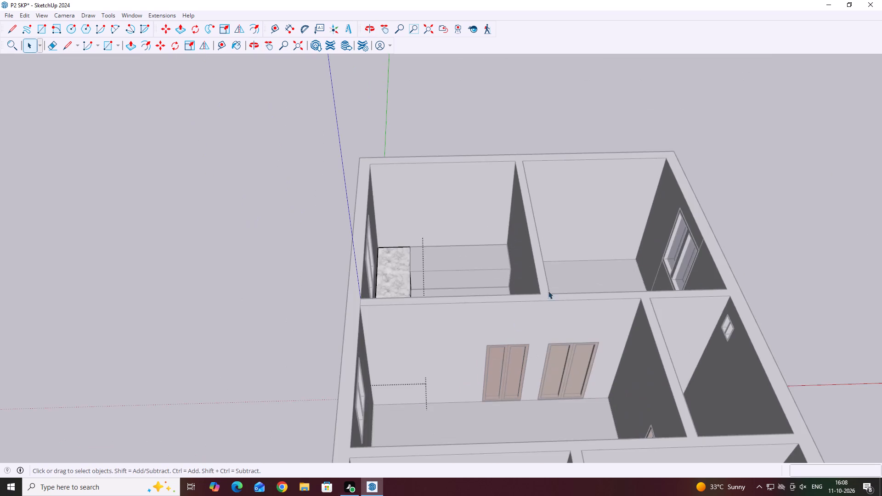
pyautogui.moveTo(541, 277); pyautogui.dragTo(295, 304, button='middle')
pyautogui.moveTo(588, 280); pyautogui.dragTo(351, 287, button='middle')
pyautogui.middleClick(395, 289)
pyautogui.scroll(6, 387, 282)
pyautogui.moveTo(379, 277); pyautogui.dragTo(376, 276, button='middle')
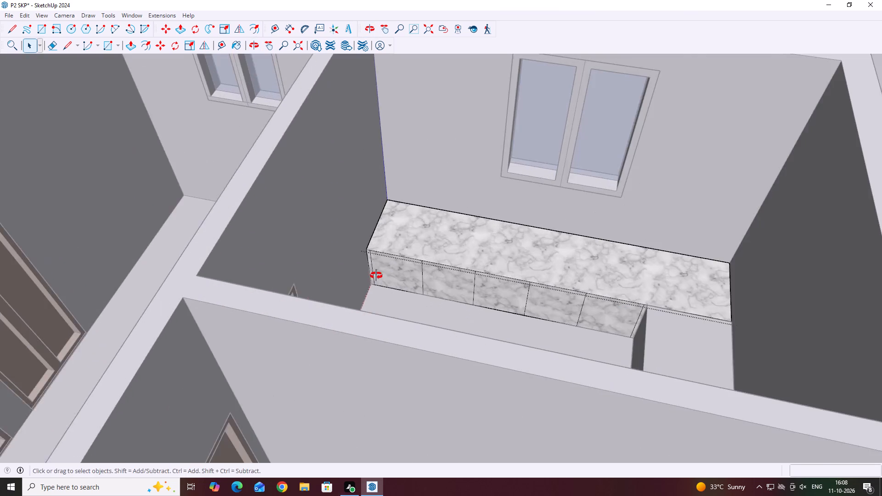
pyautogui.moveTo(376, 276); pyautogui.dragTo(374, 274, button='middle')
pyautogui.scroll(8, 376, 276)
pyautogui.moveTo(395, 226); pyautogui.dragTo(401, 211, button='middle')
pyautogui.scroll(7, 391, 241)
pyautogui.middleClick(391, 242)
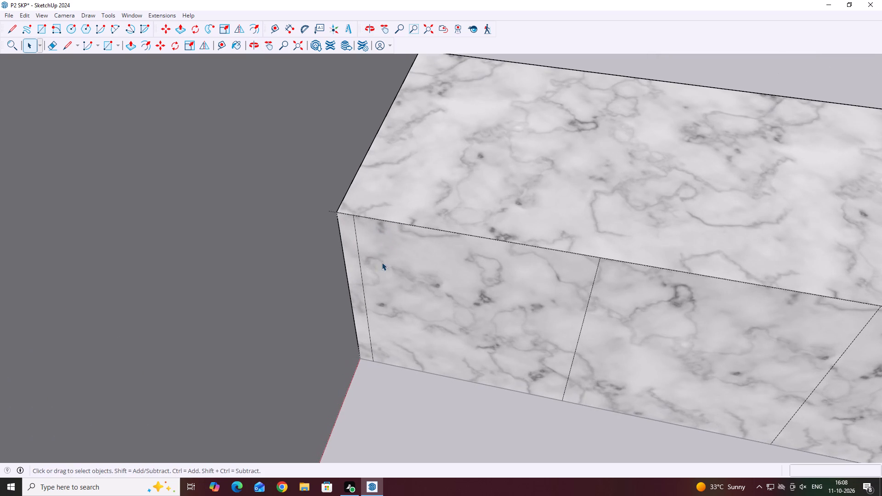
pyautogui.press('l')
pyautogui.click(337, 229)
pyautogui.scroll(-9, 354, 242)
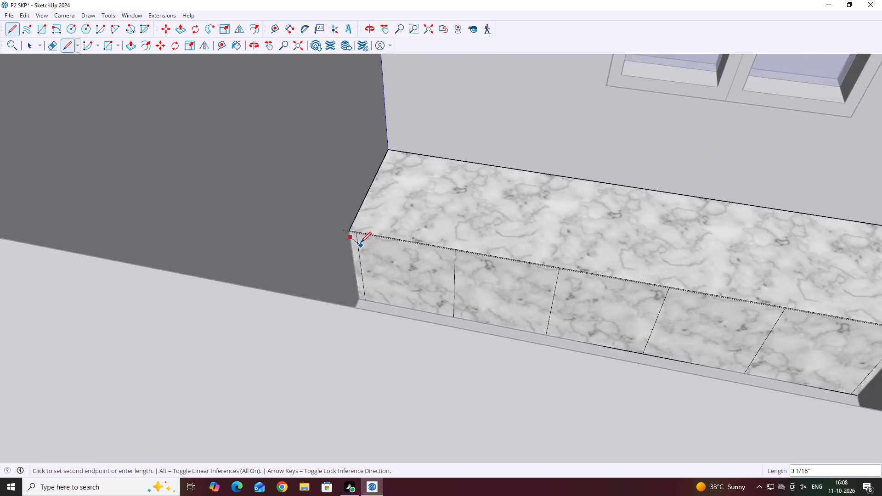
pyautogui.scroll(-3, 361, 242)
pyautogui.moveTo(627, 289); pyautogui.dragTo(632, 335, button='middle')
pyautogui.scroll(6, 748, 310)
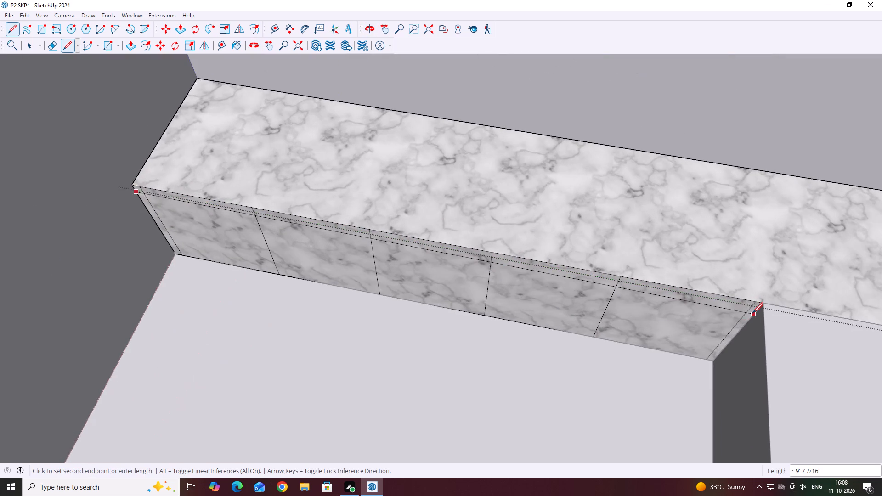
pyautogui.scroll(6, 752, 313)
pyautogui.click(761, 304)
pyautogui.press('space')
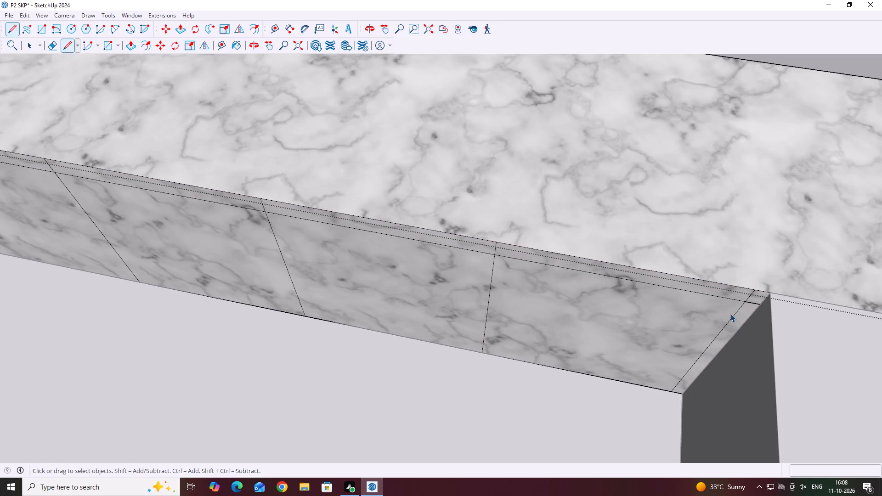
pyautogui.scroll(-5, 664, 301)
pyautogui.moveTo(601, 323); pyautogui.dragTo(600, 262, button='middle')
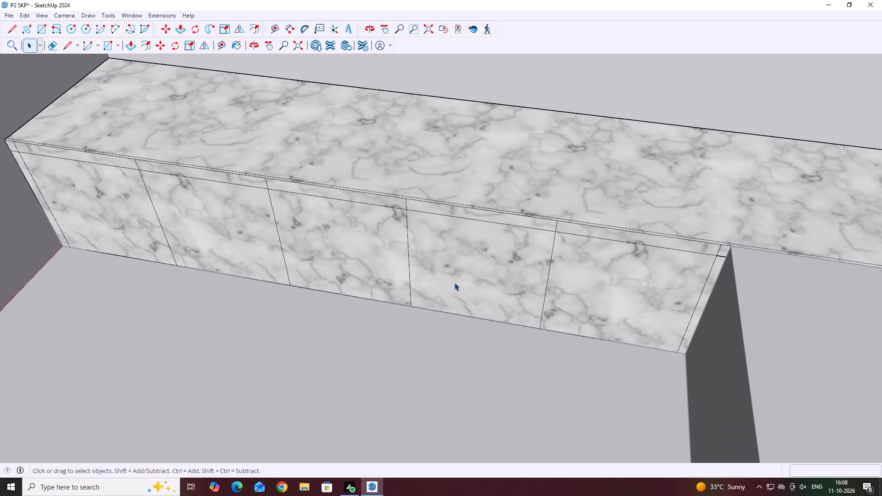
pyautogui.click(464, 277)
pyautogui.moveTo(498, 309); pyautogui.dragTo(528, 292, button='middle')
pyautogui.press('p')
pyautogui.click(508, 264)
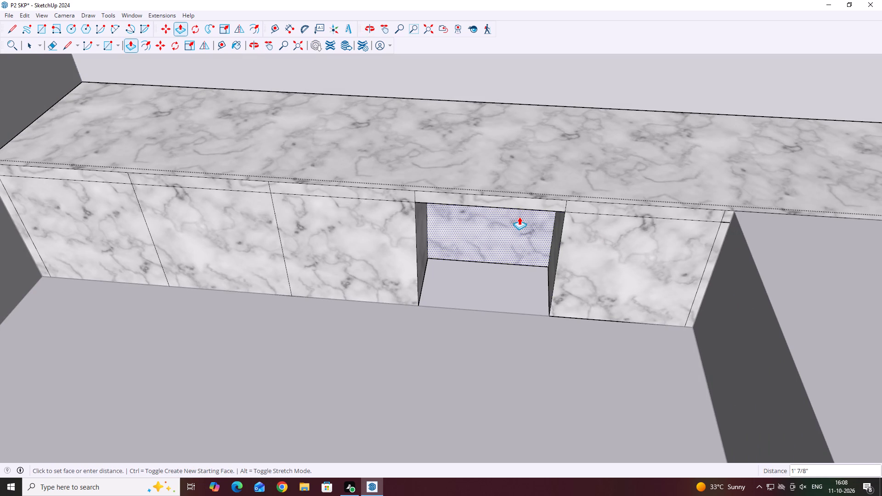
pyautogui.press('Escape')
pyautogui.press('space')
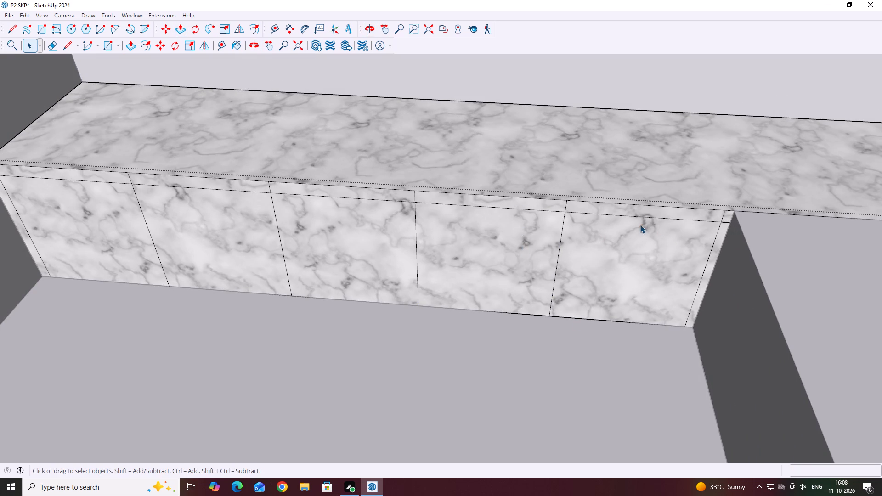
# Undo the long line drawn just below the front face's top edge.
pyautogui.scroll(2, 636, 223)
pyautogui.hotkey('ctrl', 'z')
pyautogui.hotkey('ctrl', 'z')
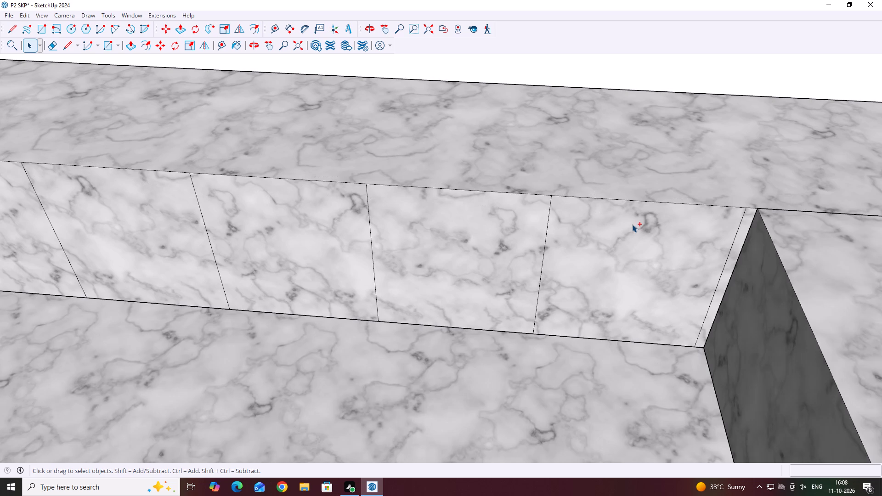
# Examine the L-shaped raised block and the vertical division lines on its front face from above.
pyautogui.scroll(-4, 657, 253)
pyautogui.scroll(-20, 644, 264)
pyautogui.middleClick(647, 279)
pyautogui.middleClick(647, 281)
pyautogui.middleClick(649, 281)
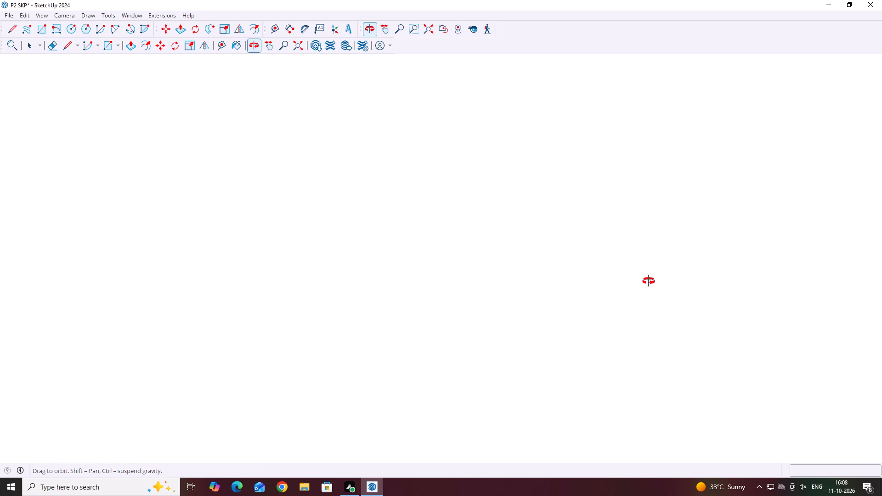
pyautogui.scroll(-6, 645, 291)
pyautogui.scroll(-20, 645, 292)
pyautogui.scroll(-3, 645, 292)
pyautogui.middleClick(643, 289)
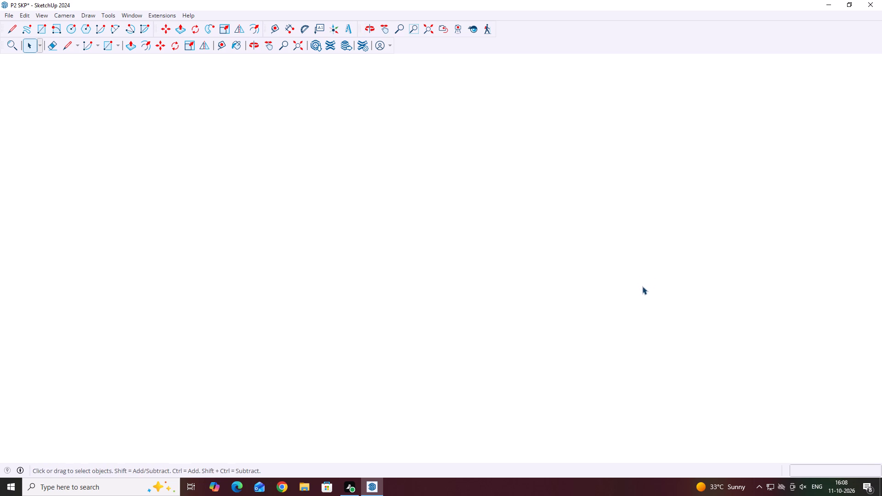
pyautogui.scroll(-11, 642, 286)
pyautogui.middleClick(642, 286)
pyautogui.middleClick(642, 289)
pyautogui.scroll(-4, 642, 289)
pyautogui.scroll(1, 642, 289)
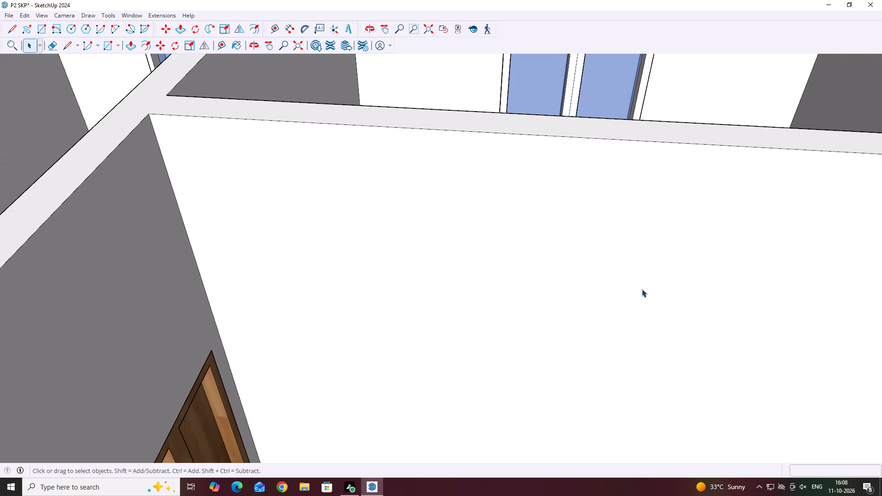
pyautogui.scroll(-3, 565, 286)
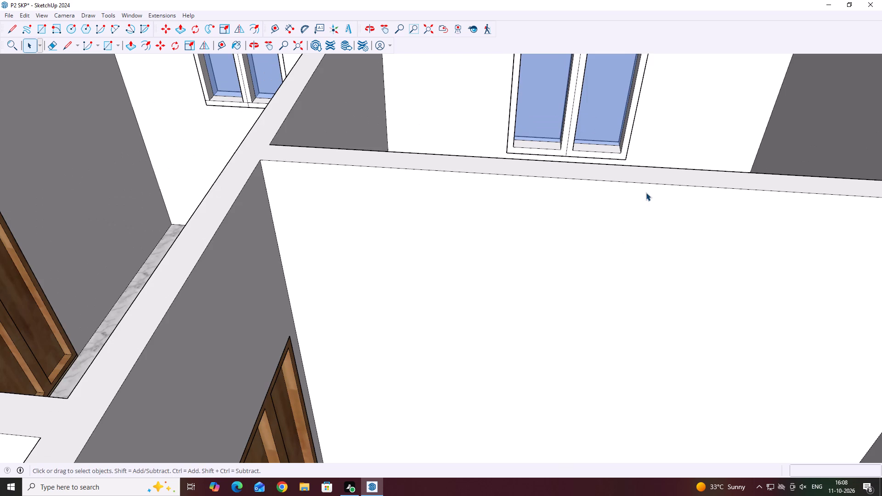
pyautogui.moveTo(643, 207); pyautogui.dragTo(616, 326, button='middle')
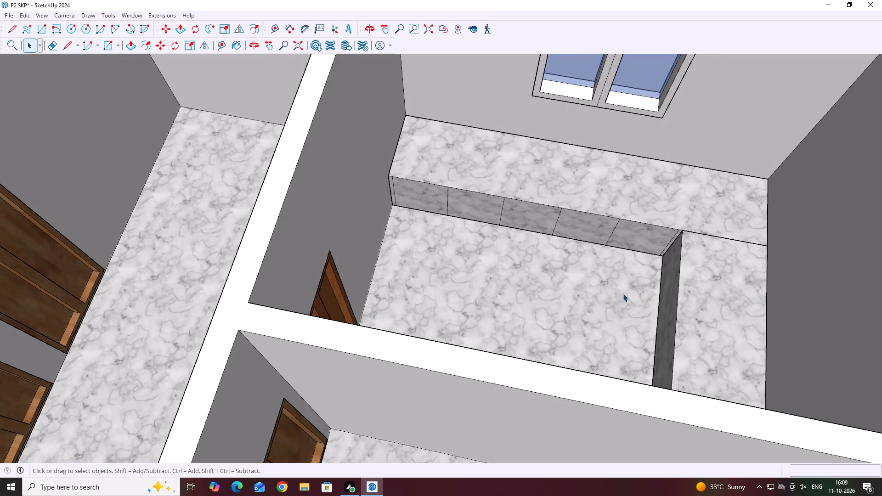
pyautogui.scroll(4, 524, 229)
pyautogui.moveTo(636, 249); pyautogui.dragTo(608, 328, button='middle')
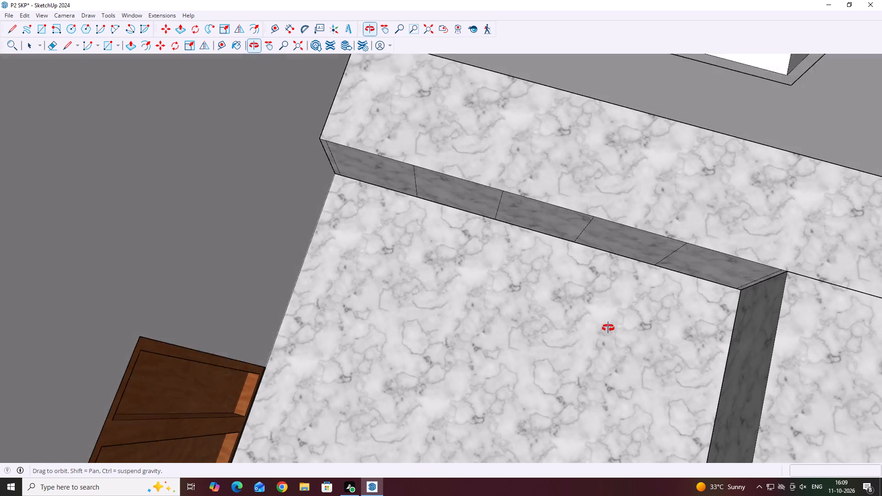
# Open the raised block for editing and draw a 9' 4 1/2" line across its front face, just below the top edge.
pyautogui.moveTo(608, 328); pyautogui.dragTo(608, 329, button='middle')
pyautogui.moveTo(656, 246); pyautogui.dragTo(665, 217, button='middle')
pyautogui.scroll(2, 643, 234)
pyautogui.doubleClick(640, 232)
pyautogui.moveTo(638, 240); pyautogui.dragTo(651, 203, button='middle')
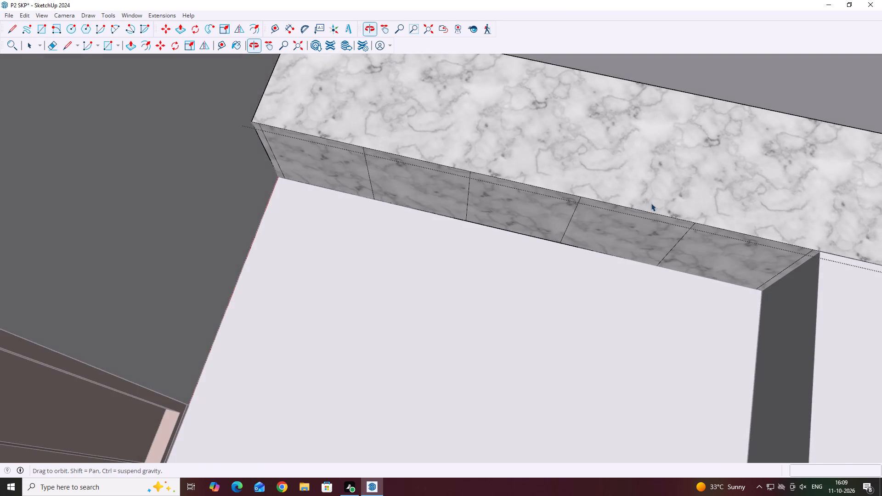
pyautogui.scroll(3, 501, 214)
pyautogui.moveTo(499, 213); pyautogui.dragTo(522, 164, button='middle')
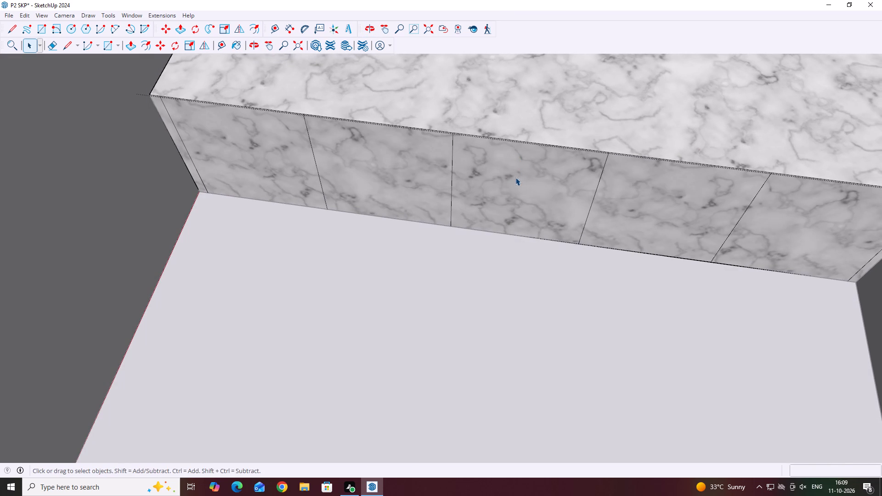
pyautogui.press('l')
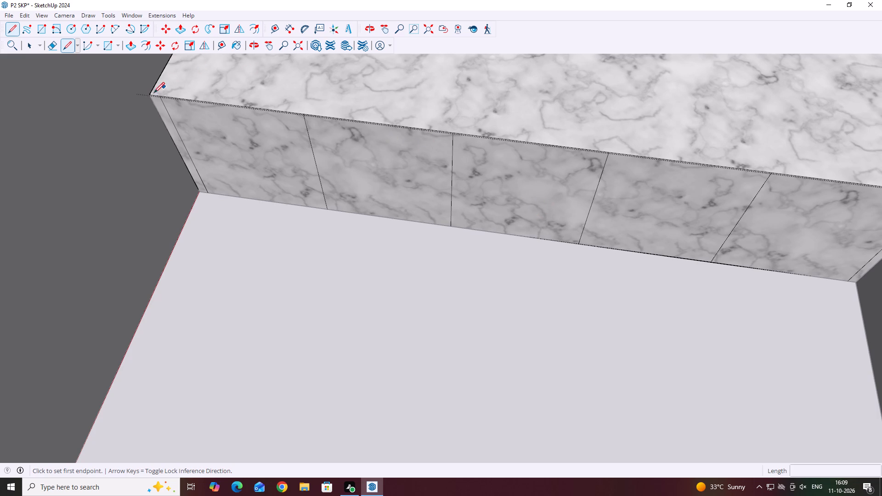
pyautogui.scroll(6, 151, 105)
pyautogui.moveTo(173, 95); pyautogui.dragTo(195, 51, button='middle')
pyautogui.scroll(6, 175, 92)
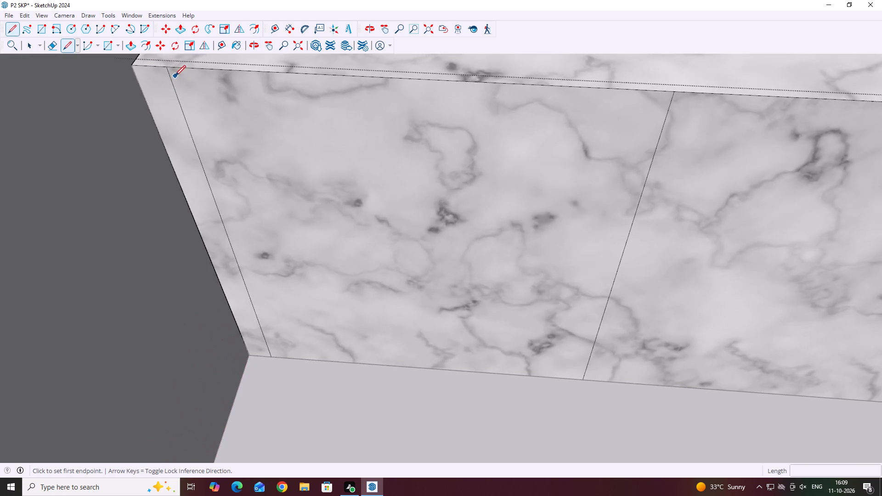
pyautogui.scroll(3, 175, 76)
pyautogui.click(170, 75)
pyautogui.scroll(-3, 225, 97)
pyautogui.scroll(-4, 312, 168)
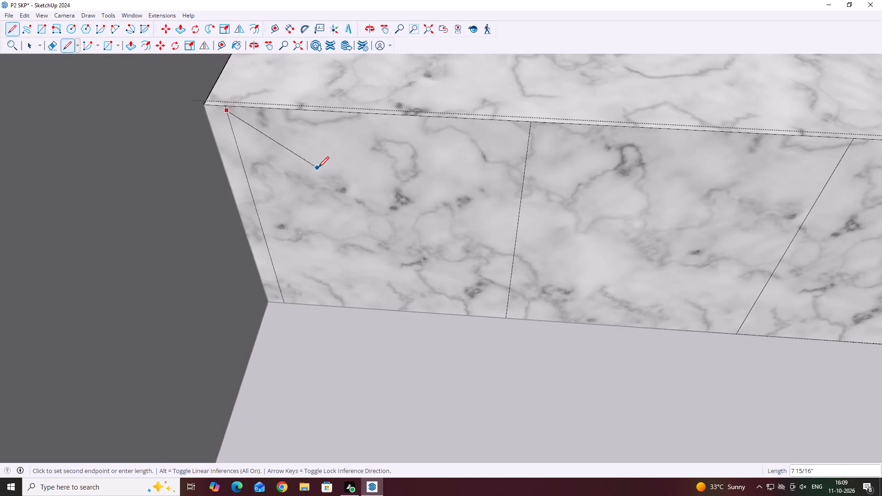
pyautogui.scroll(-15, 318, 167)
pyautogui.scroll(-2, 444, 210)
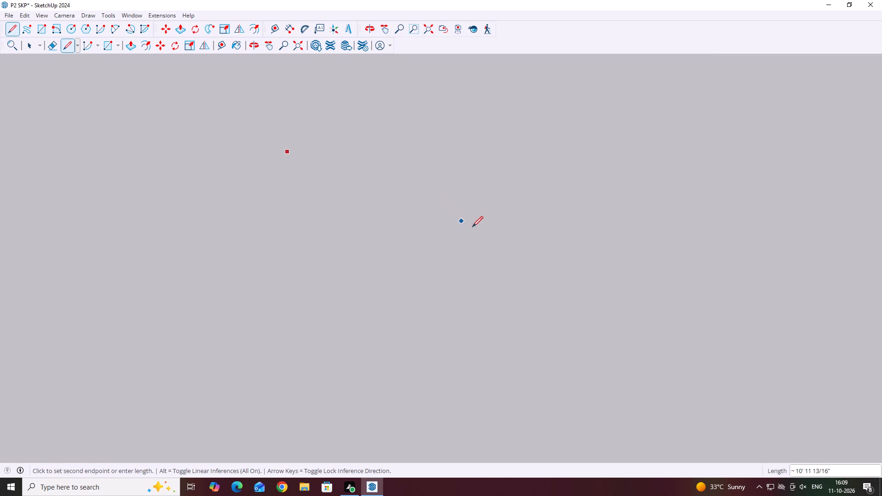
pyautogui.scroll(-17, 472, 227)
pyautogui.scroll(-4, 481, 243)
pyautogui.scroll(-19, 489, 250)
pyautogui.moveTo(539, 147); pyautogui.dragTo(513, 226, button='middle')
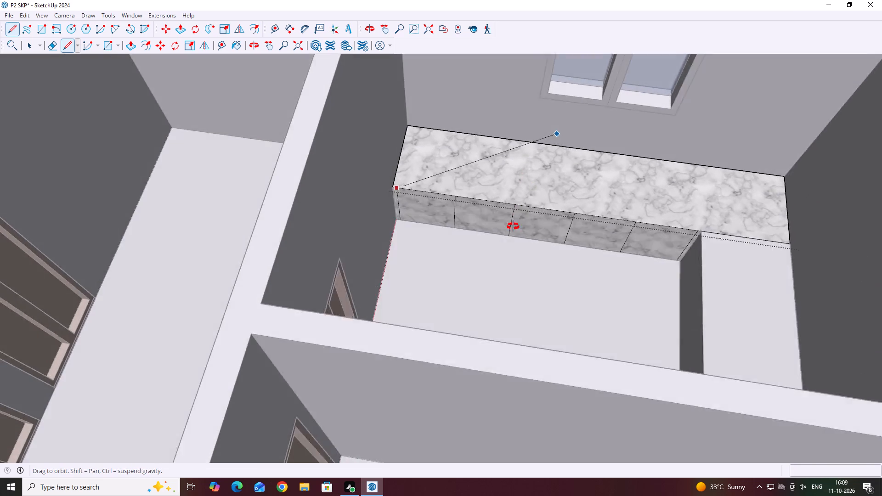
pyautogui.moveTo(513, 226); pyautogui.dragTo(495, 242, button='middle')
pyautogui.scroll(7, 701, 261)
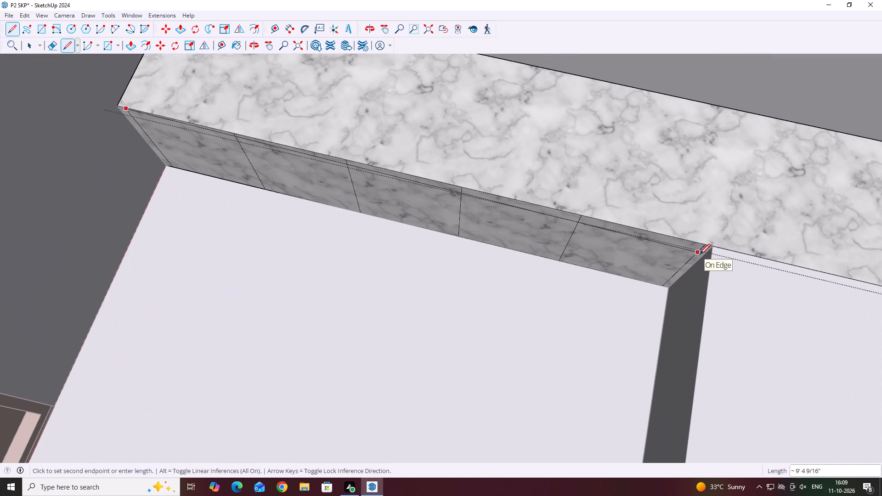
pyautogui.scroll(7, 700, 254)
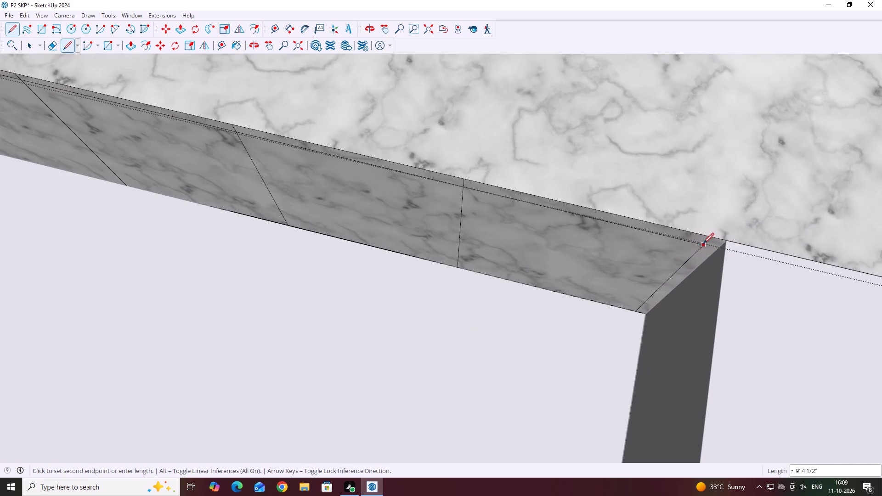
pyautogui.click(709, 242)
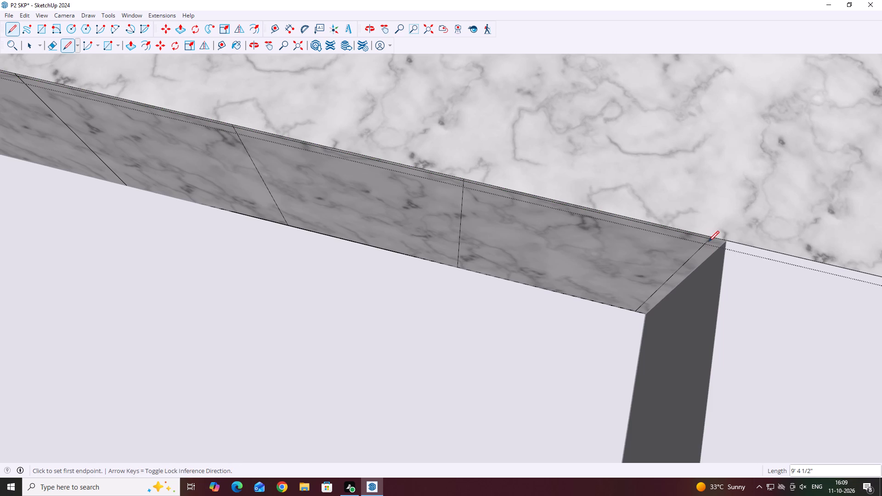
pyautogui.press('space')
# Draw a line about 9' 6" long across the whole front face, parallel to and just above its bottom edge.
pyautogui.scroll(3, 658, 247)
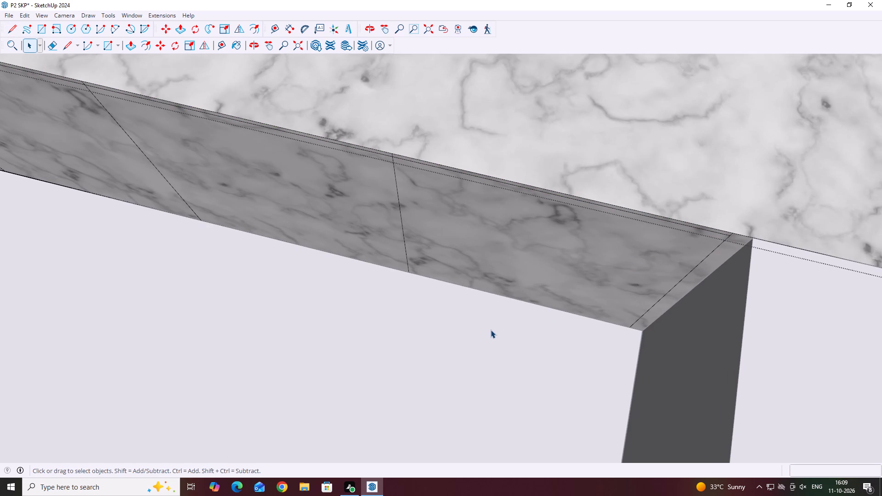
pyautogui.press('l')
pyautogui.scroll(2, 635, 327)
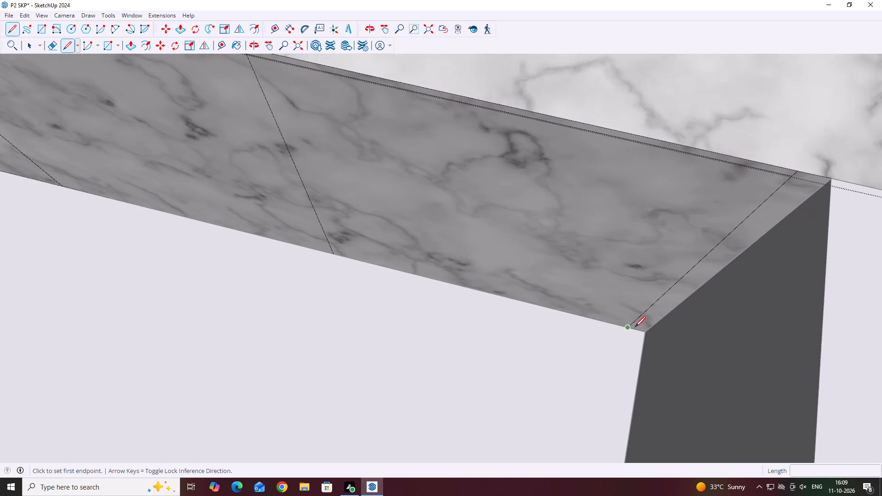
pyautogui.scroll(6, 635, 327)
pyautogui.click(631, 322)
pyautogui.scroll(-4, 278, 276)
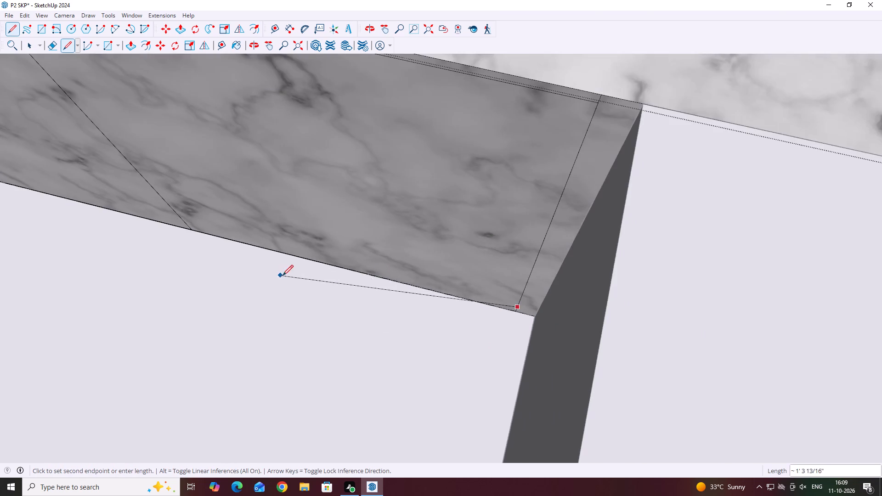
pyautogui.scroll(-16, 447, 259)
pyautogui.middleClick(450, 261)
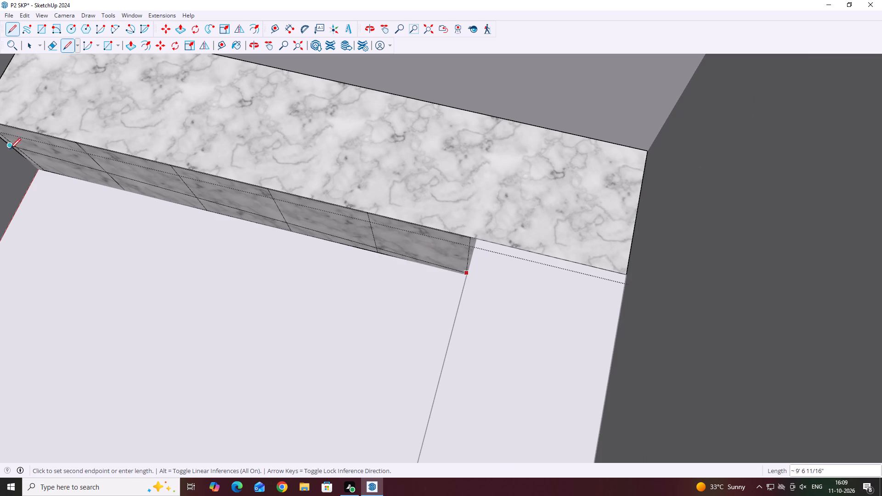
pyautogui.scroll(4, 17, 161)
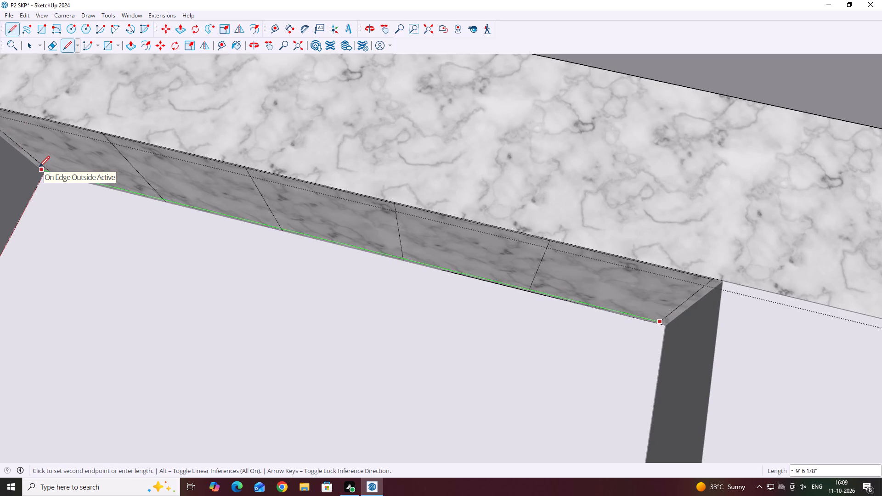
pyautogui.click(39, 167)
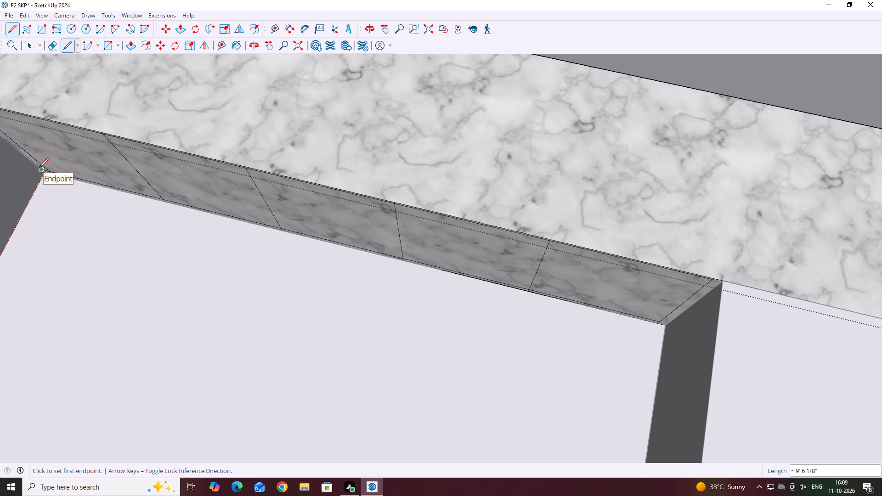
pyautogui.press('Escape')
pyautogui.press('space')
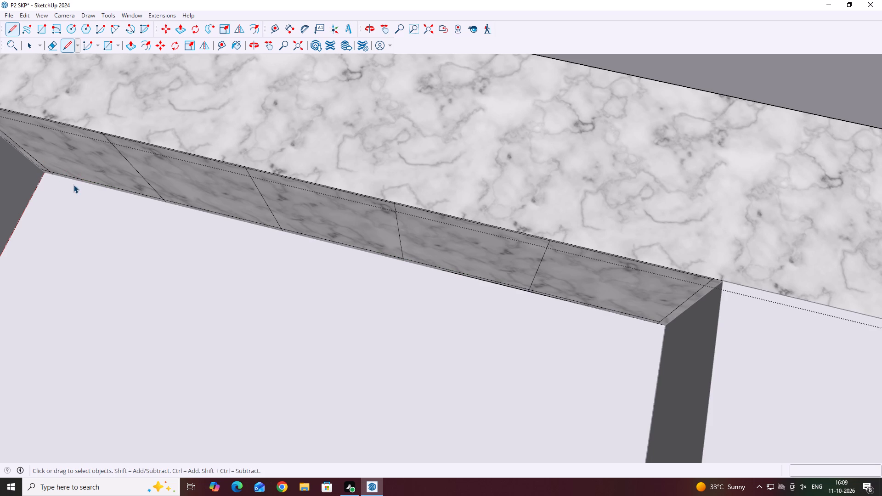
# Copy the vertical division line nearest the block's inner corner 1" toward that corner.
pyautogui.moveTo(150, 225); pyautogui.dragTo(184, 155, button='middle')
pyautogui.click(613, 257)
pyautogui.moveTo(615, 259); pyautogui.dragTo(550, 251, button='middle')
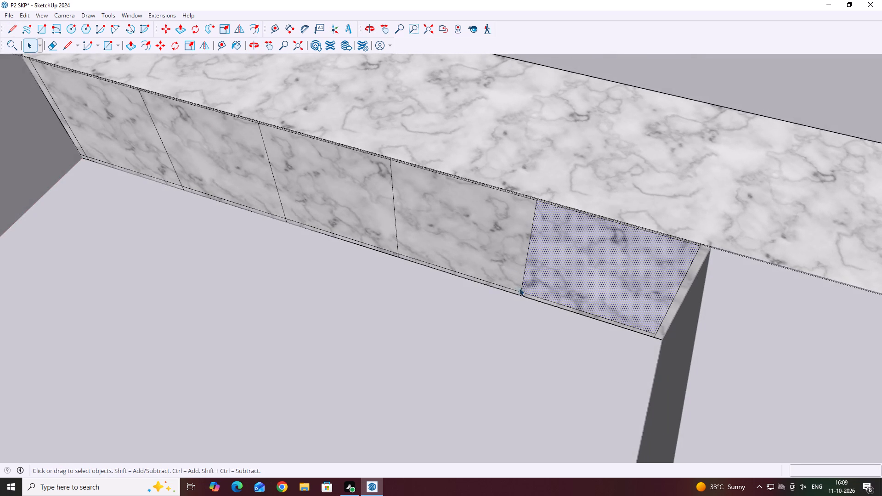
pyautogui.scroll(4, 521, 293)
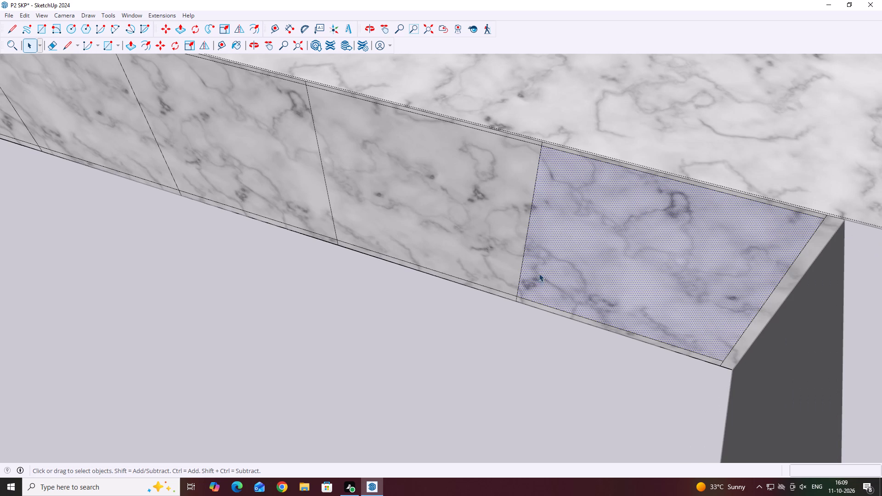
pyautogui.click(519, 281)
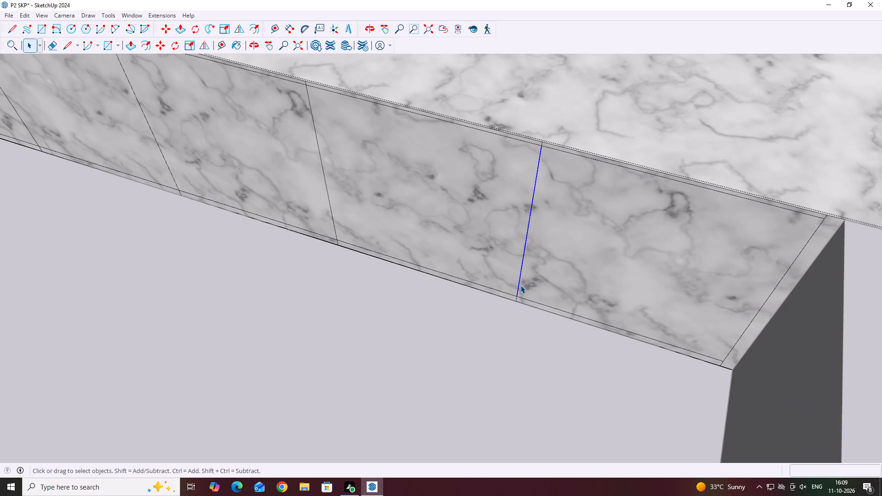
pyautogui.press('m')
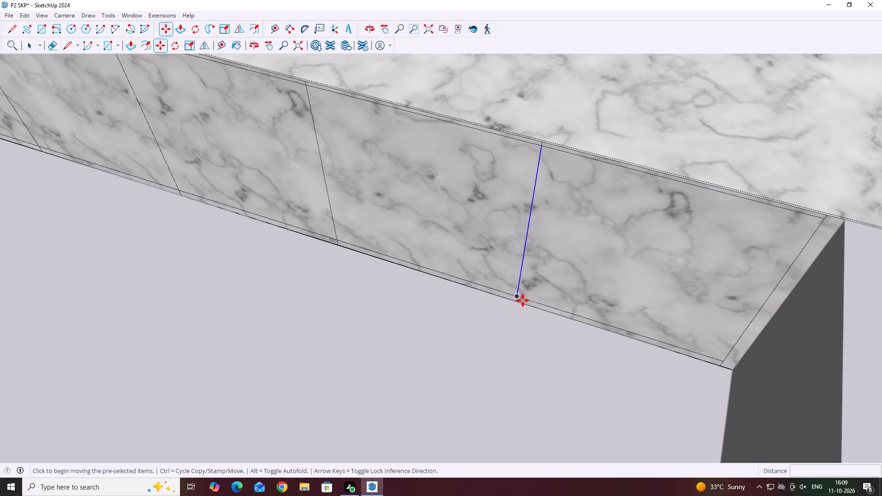
pyautogui.scroll(3, 520, 299)
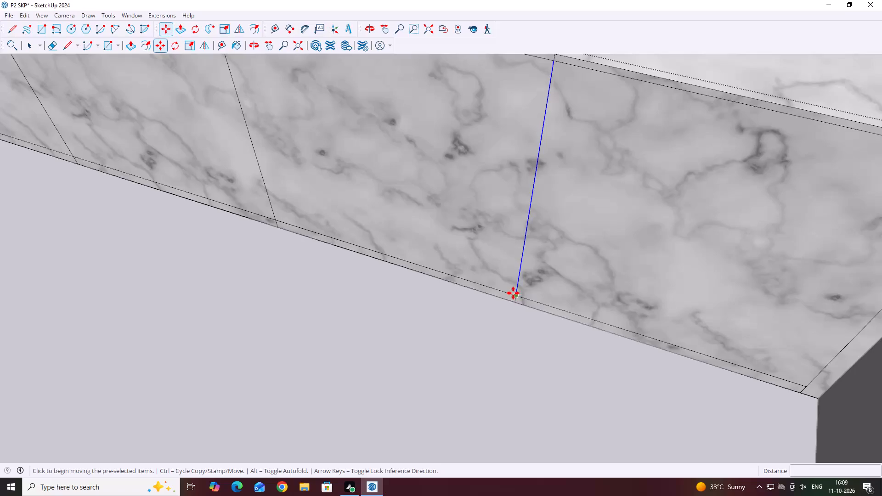
pyautogui.click(516, 295)
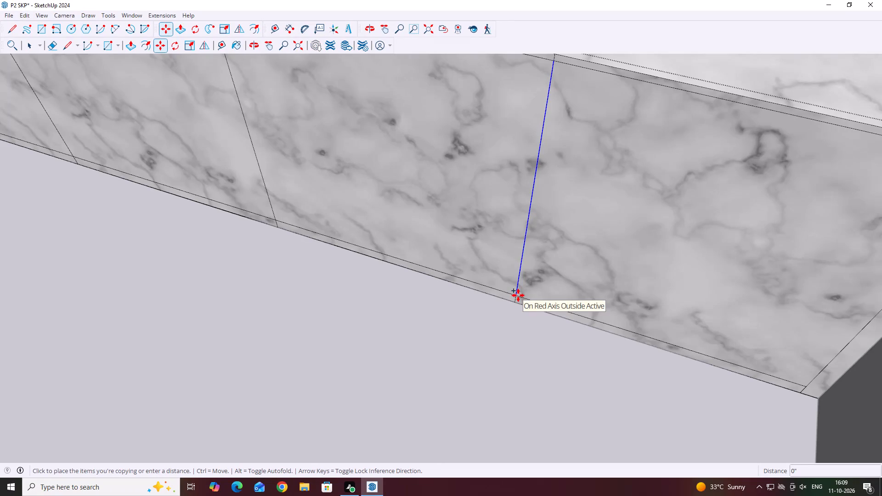
pyautogui.press('1')
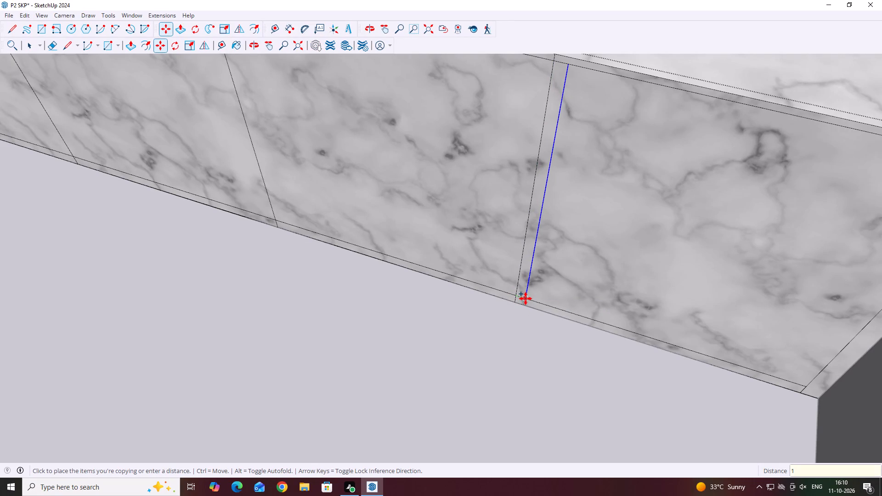
pyautogui.press('Return')
pyautogui.rightClick(526, 299)
pyautogui.press('Escape')
pyautogui.scroll(3, 519, 287)
pyautogui.press('space')
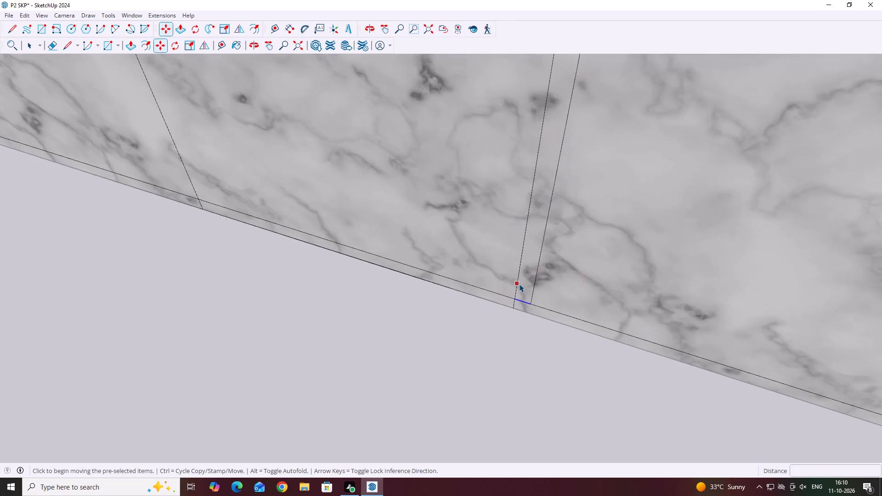
# Copy the same original division line a short distance to its other side, away from the inner corner.
pyautogui.scroll(3, 523, 313)
pyautogui.click(513, 289)
pyautogui.press('m')
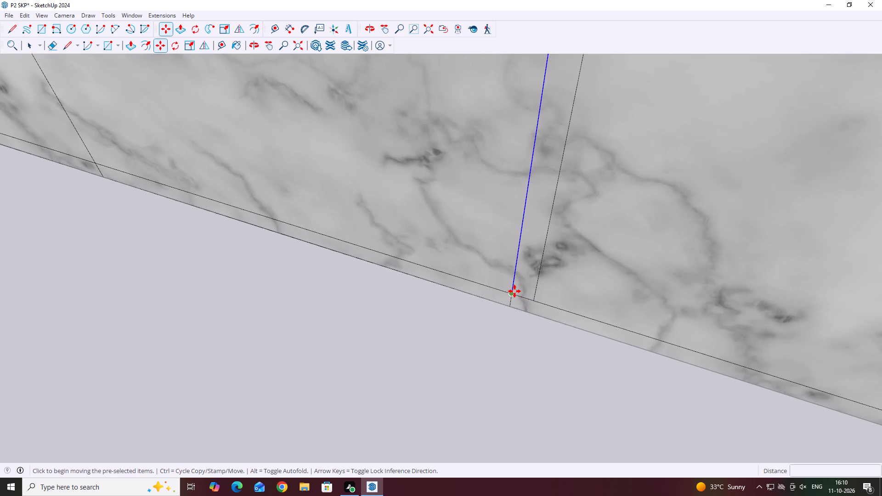
pyautogui.click(513, 294)
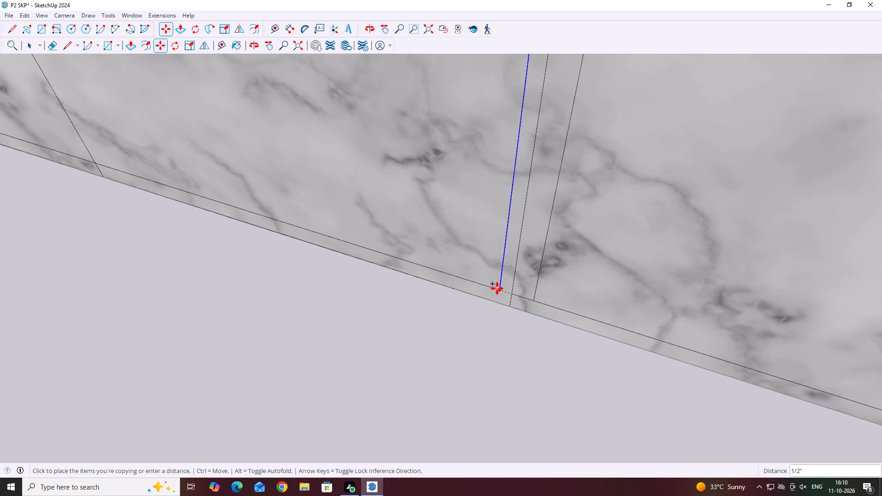
pyautogui.click(486, 287)
pyautogui.press('space')
pyautogui.click(499, 318)
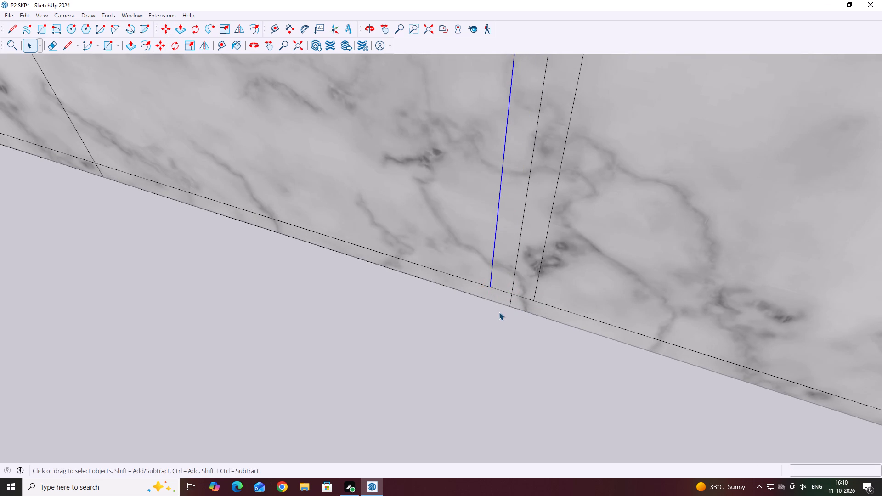
# Copy the three lines of the divider strip nearest the inner corner 1' 10 1/2" onto the next division line away from that corner.
pyautogui.scroll(1, 506, 283)
pyautogui.click(514, 281)
pyautogui.scroll(-12, 514, 281)
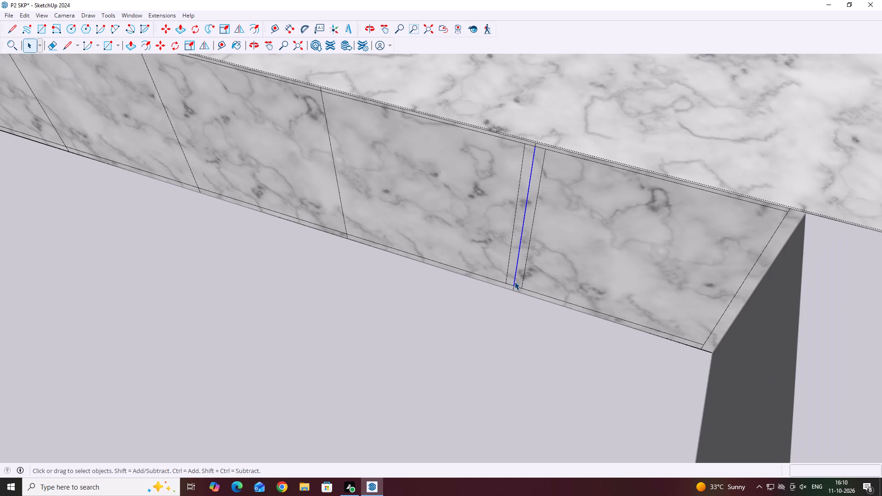
pyautogui.moveTo(520, 287); pyautogui.dragTo(557, 279, button='middle')
pyautogui.scroll(-3, 544, 266)
pyautogui.scroll(2, 516, 201)
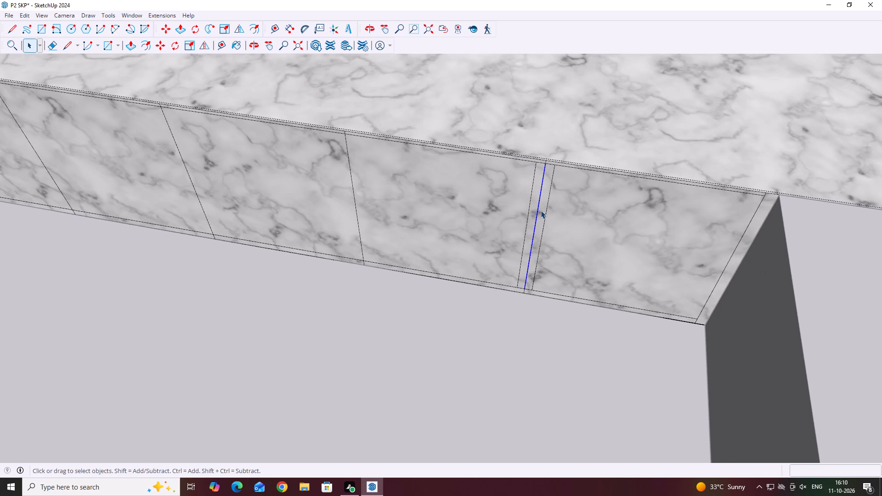
pyautogui.scroll(2, 540, 249)
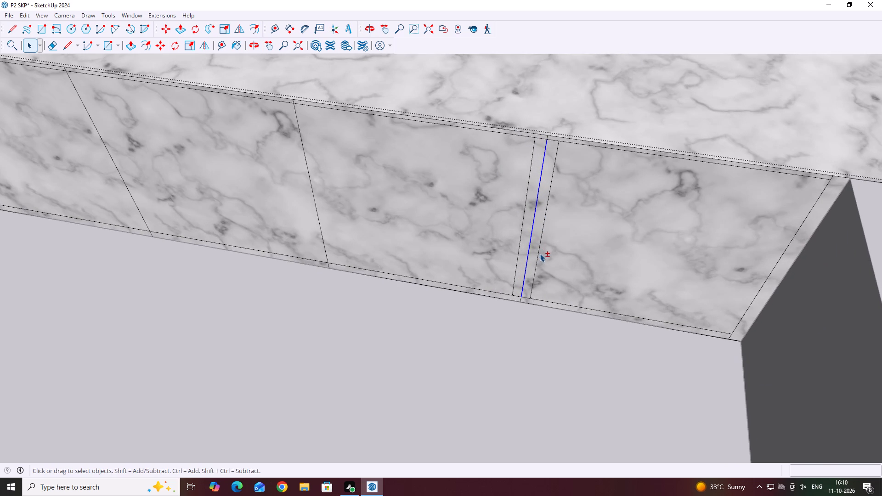
pyautogui.keyDown('shift'); pyautogui.click(540, 254); pyautogui.keyUp('shift')
pyautogui.click(521, 237)
pyautogui.middleClick(550, 261)
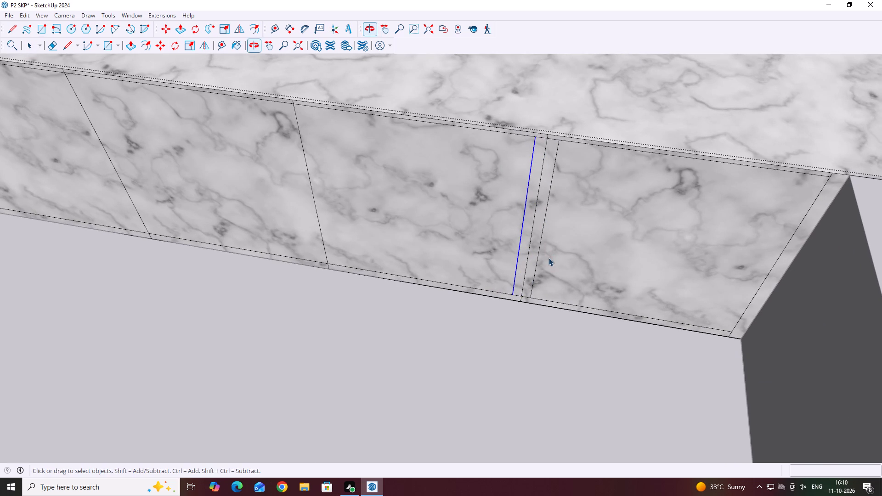
pyautogui.keyDown('shift'); pyautogui.click(530, 250); pyautogui.keyUp('shift')
pyautogui.keyDown('shift'); pyautogui.click(539, 254); pyautogui.keyUp('shift')
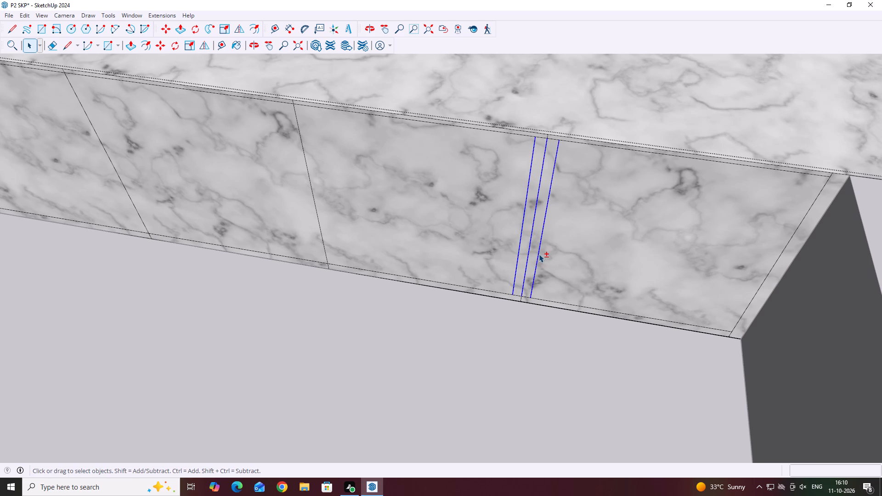
pyautogui.press('m')
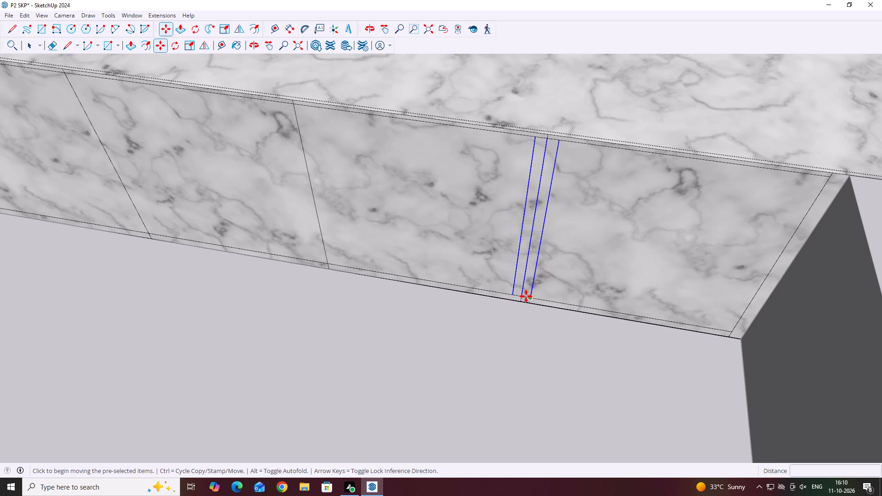
pyautogui.click(522, 296)
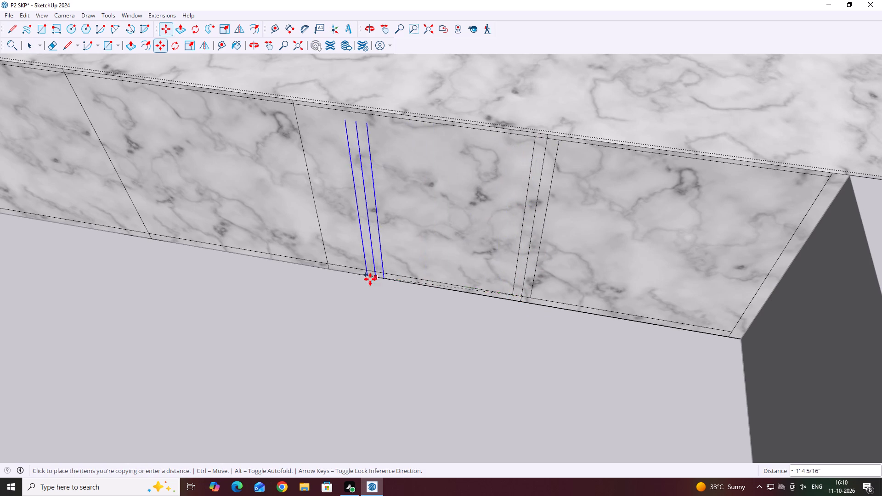
pyautogui.scroll(5, 330, 267)
pyautogui.click(327, 264)
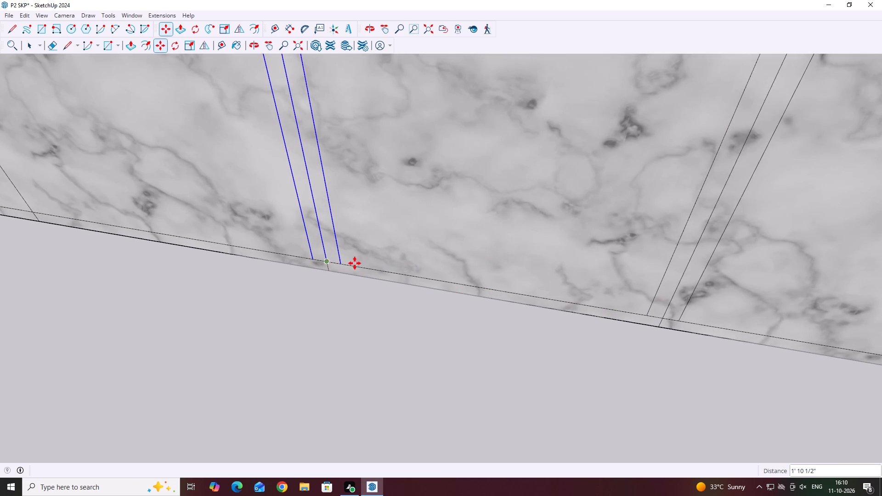
# Copy the three-line divider strip again onto the third division line from the block's inner corner.
pyautogui.scroll(-4, 551, 259)
pyautogui.scroll(-4, 628, 262)
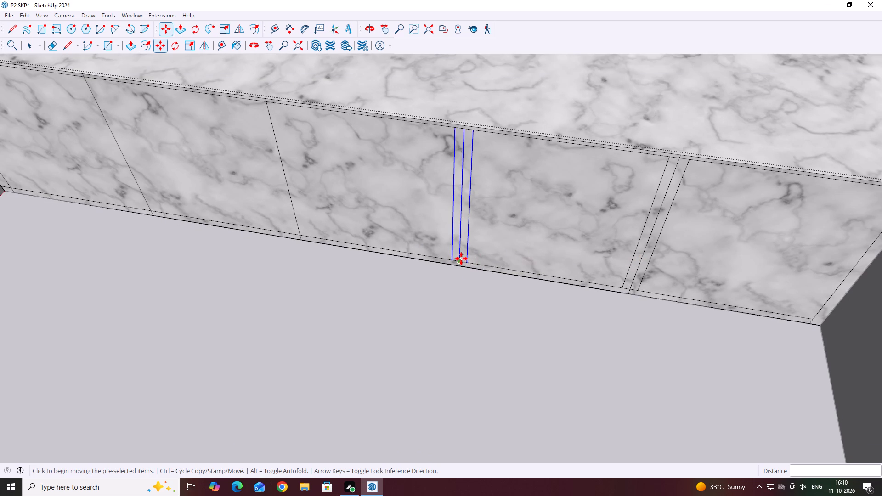
pyautogui.scroll(6, 456, 264)
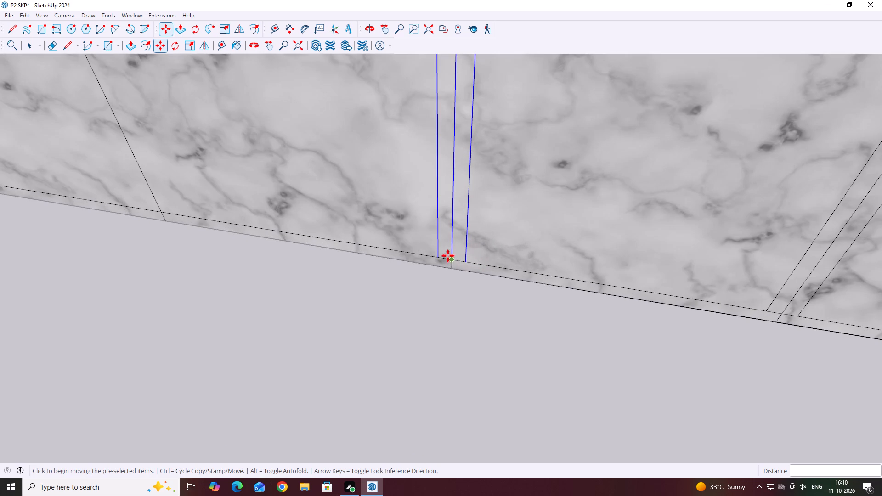
pyautogui.click(453, 260)
pyautogui.scroll(-5, 421, 259)
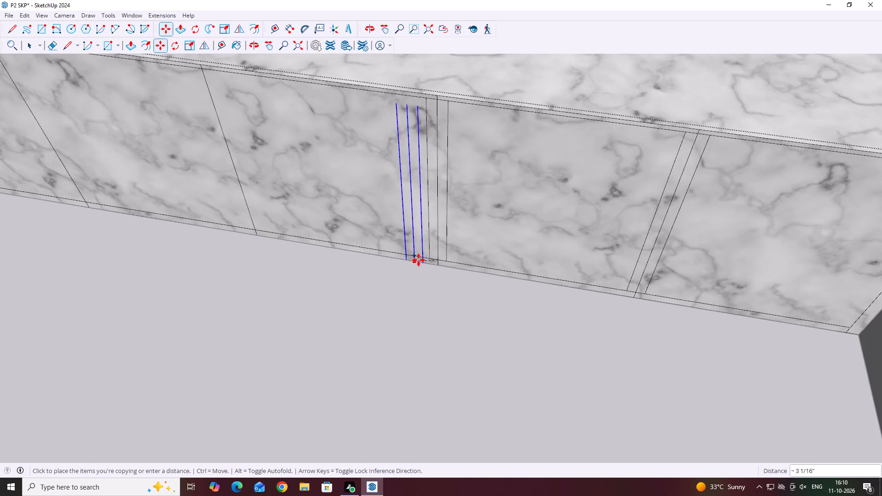
pyautogui.scroll(-4, 418, 260)
pyautogui.scroll(12, 317, 248)
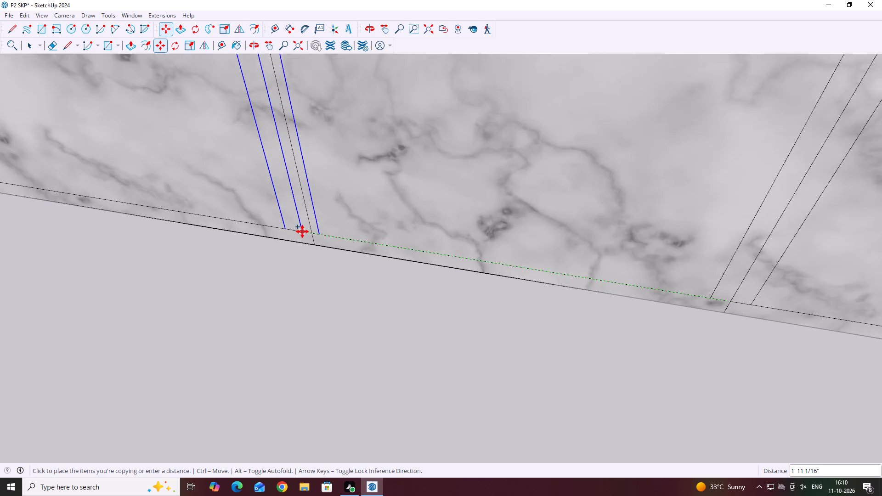
pyautogui.scroll(1, 302, 231)
pyautogui.moveTo(315, 237); pyautogui.dragTo(355, 244)
# Copy the divider strip another 1' 10 1/2" onto the last division line, farthest from the inner corner.
pyautogui.scroll(-7, 435, 246)
pyautogui.scroll(-6, 472, 249)
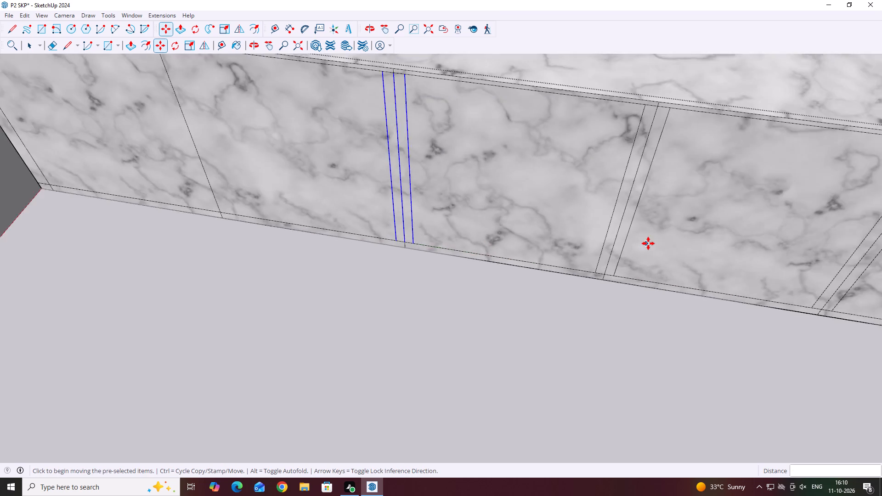
pyautogui.scroll(-6, 648, 243)
pyautogui.scroll(5, 491, 238)
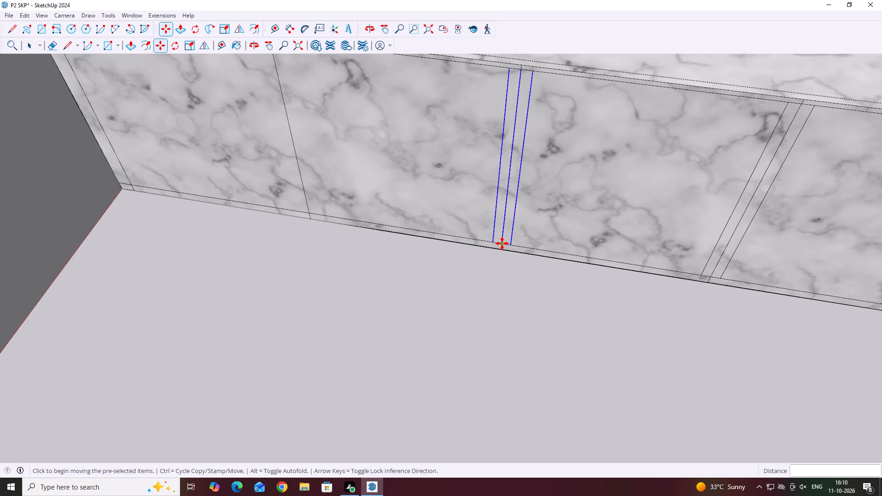
pyautogui.click(502, 243)
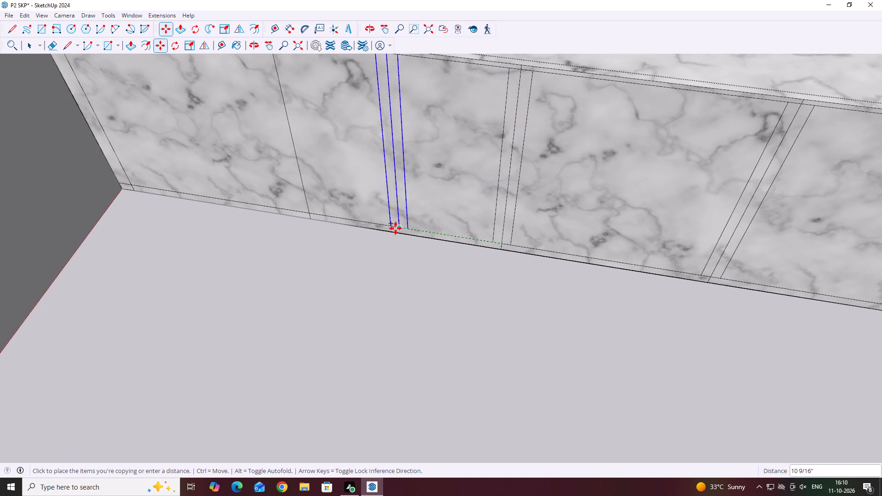
pyautogui.click(311, 212)
pyautogui.scroll(-2, 353, 222)
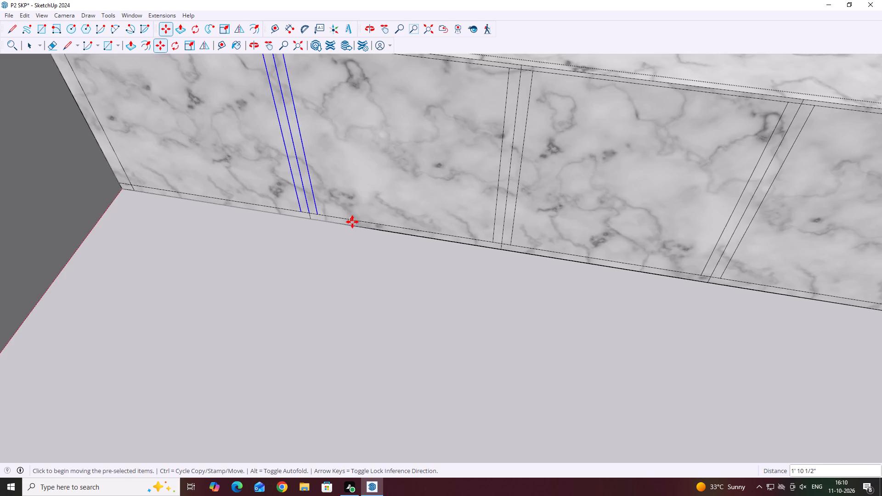
pyautogui.scroll(-2, 352, 222)
pyautogui.press('Escape')
# Examine the block's panelled front and its divider strips within the back room from wider viewpoints.
pyautogui.scroll(-6, 356, 223)
pyautogui.moveTo(405, 237); pyautogui.dragTo(465, 281, button='middle')
pyautogui.scroll(-1, 471, 290)
pyautogui.moveTo(465, 281); pyautogui.dragTo(541, 328, button='middle')
pyautogui.scroll(-20, 535, 329)
pyautogui.scroll(-15, 535, 329)
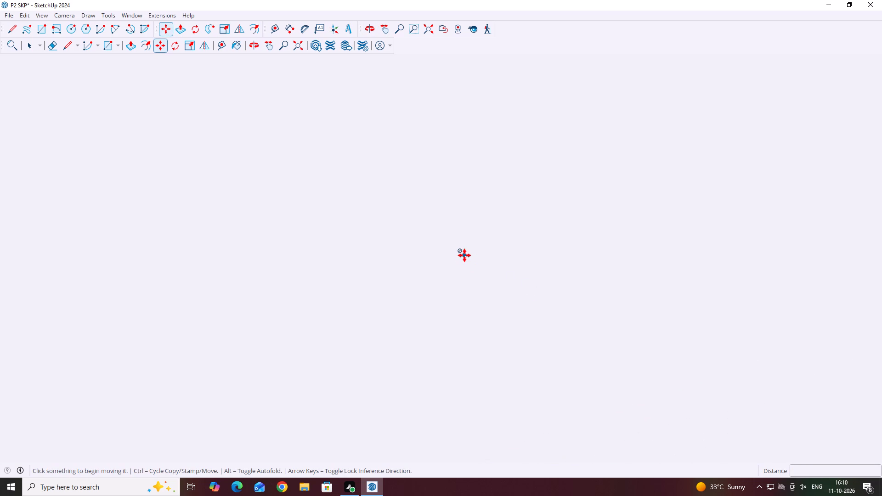
pyautogui.press('Escape')
pyautogui.scroll(-20, 449, 257)
pyautogui.scroll(-15, 449, 257)
pyautogui.middleClick(447, 267)
pyautogui.middleClick(449, 271)
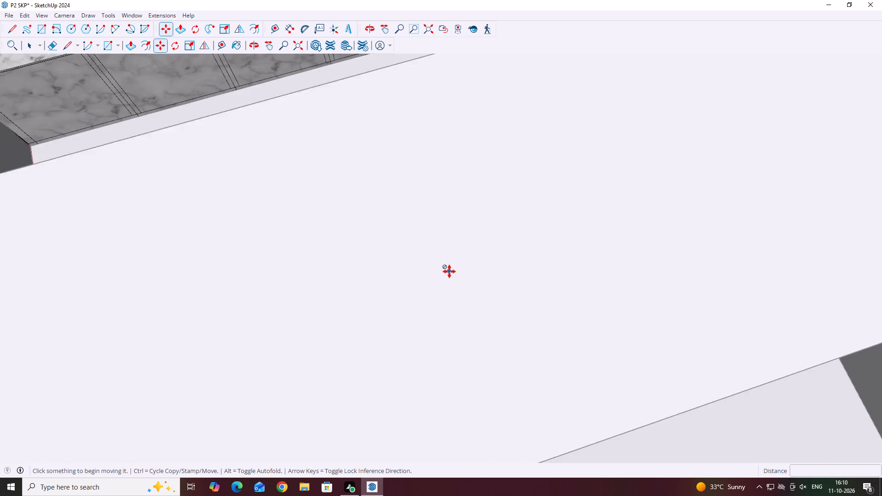
pyautogui.scroll(-11, 449, 271)
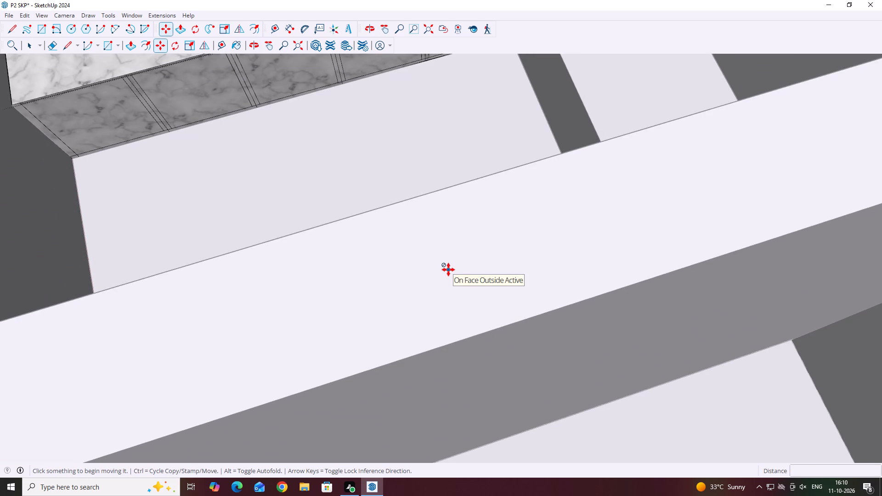
pyautogui.moveTo(470, 303); pyautogui.dragTo(490, 329, button='middle')
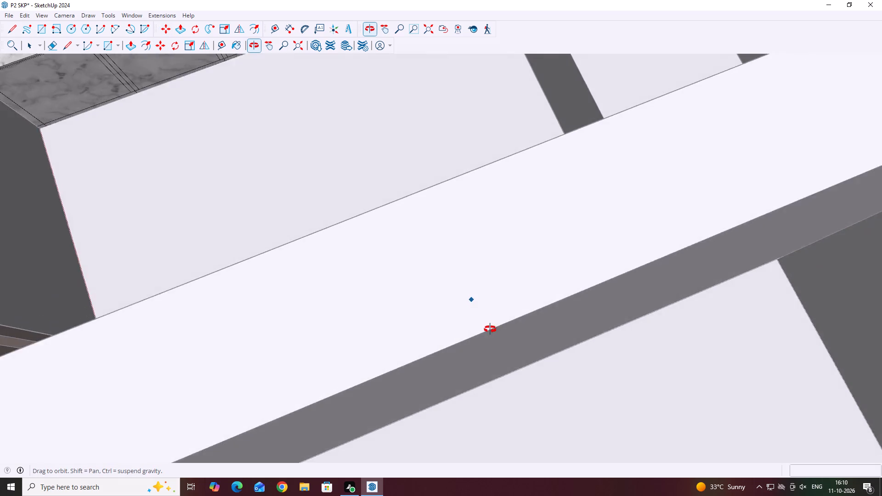
pyautogui.moveTo(490, 329); pyautogui.dragTo(517, 347, button='middle')
pyautogui.scroll(1, 464, 288)
pyautogui.scroll(-20, 434, 225)
pyautogui.scroll(-5, 434, 225)
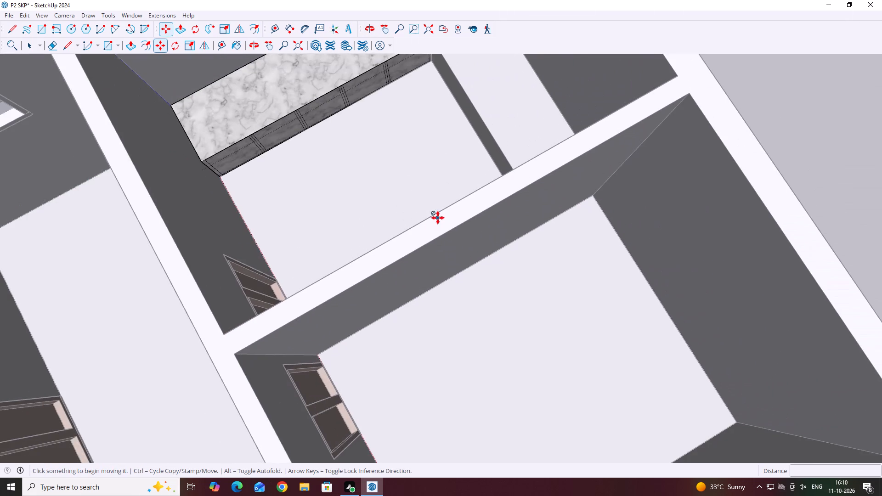
pyautogui.moveTo(345, 169); pyautogui.dragTo(276, 117, button='middle')
pyautogui.scroll(-9, 276, 140)
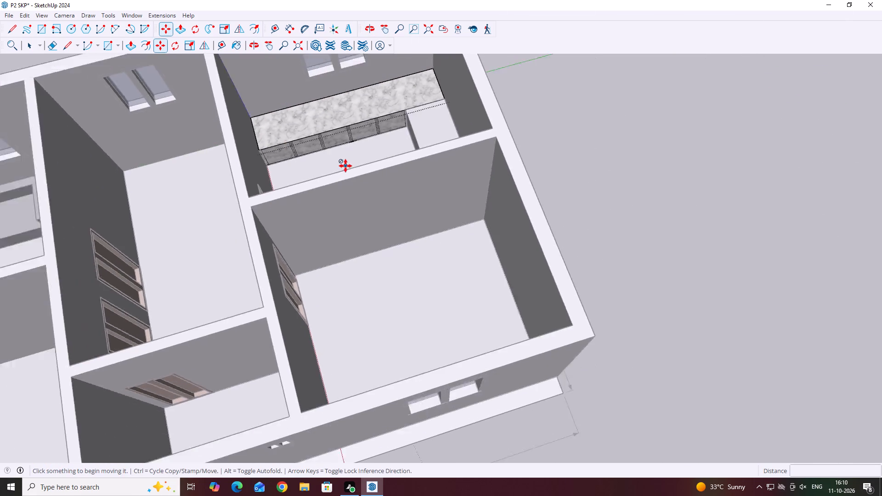
pyautogui.scroll(-2, 345, 166)
pyautogui.moveTo(535, 158); pyautogui.dragTo(468, 121, button='middle')
pyautogui.scroll(11, 412, 94)
pyautogui.moveTo(387, 168); pyautogui.dragTo(389, 119, button='middle')
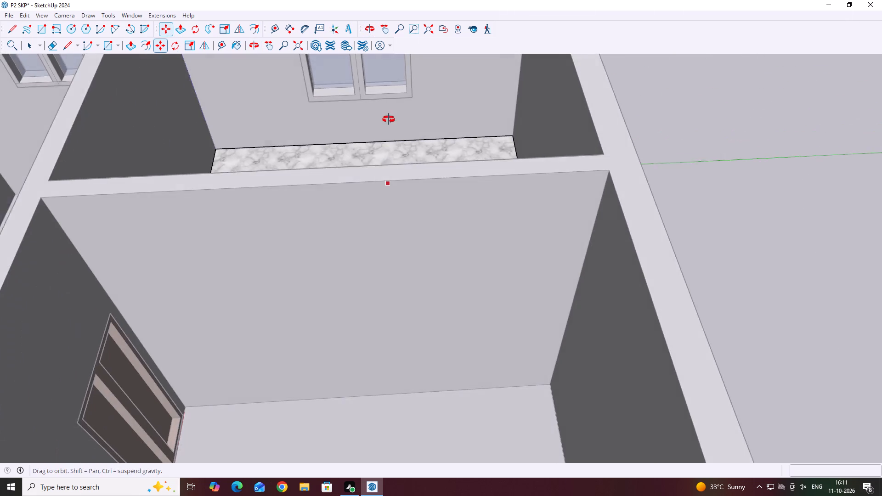
pyautogui.moveTo(389, 119); pyautogui.dragTo(389, 117, button='middle')
pyautogui.moveTo(394, 140); pyautogui.dragTo(332, 171, button='middle')
pyautogui.scroll(6, 419, 169)
# Push the second panel from the inner corner more than 1' 6" into the block to hollow out a compartment, stopping short of the back.
pyautogui.press('space')
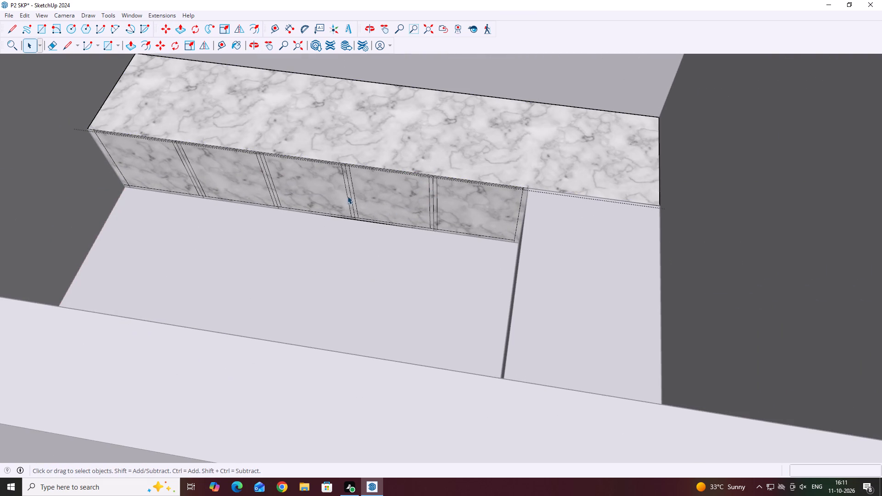
pyautogui.scroll(6, 340, 197)
pyautogui.click(394, 181)
pyautogui.moveTo(415, 180); pyautogui.dragTo(444, 147, button='middle')
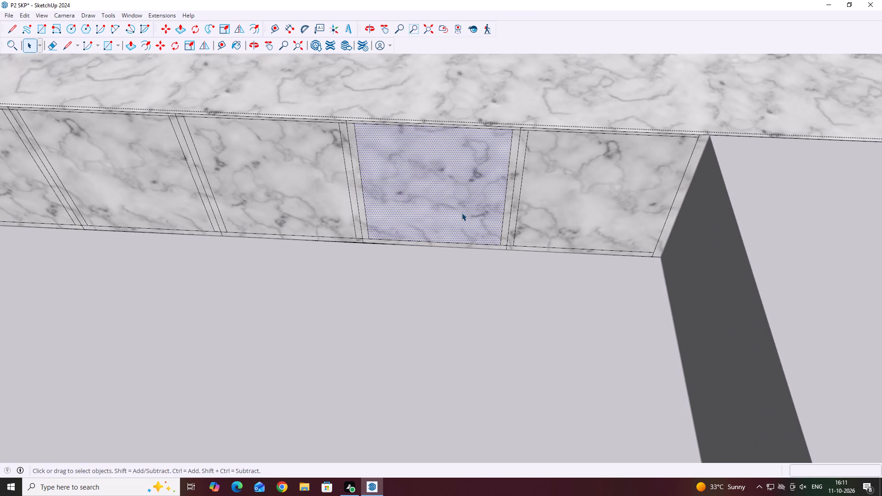
pyautogui.scroll(3, 462, 213)
pyautogui.moveTo(508, 227); pyautogui.dragTo(503, 214, button='middle')
pyautogui.scroll(3, 508, 221)
pyautogui.moveTo(531, 240); pyautogui.dragTo(538, 254, button='middle')
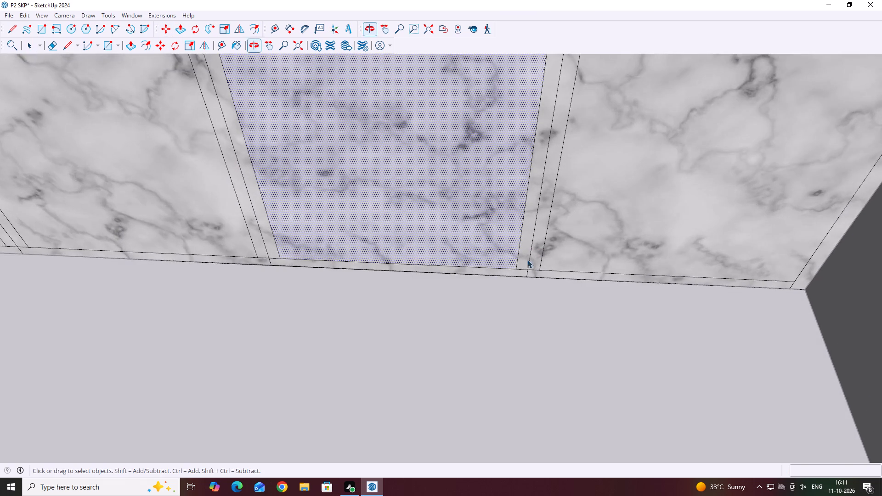
pyautogui.scroll(4, 495, 265)
pyautogui.moveTo(538, 267); pyautogui.dragTo(537, 258, button='middle')
pyautogui.scroll(1, 537, 258)
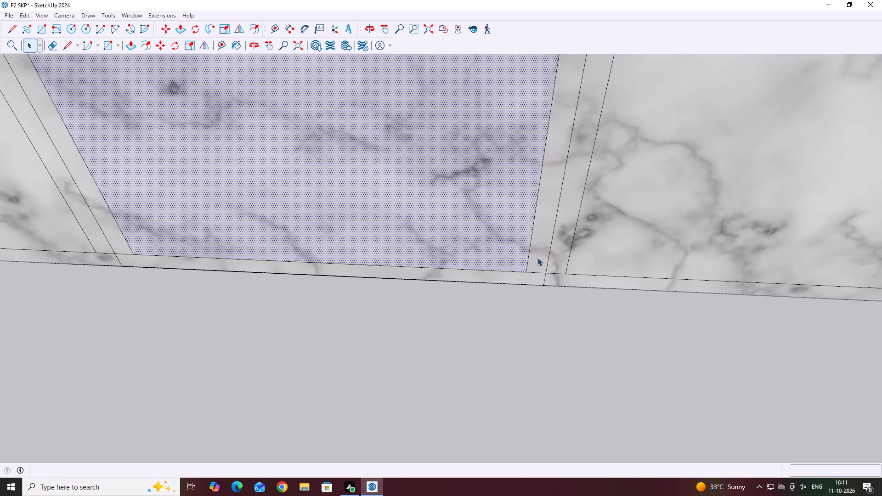
pyautogui.press('p')
pyautogui.scroll(3, 467, 248)
pyautogui.click(467, 248)
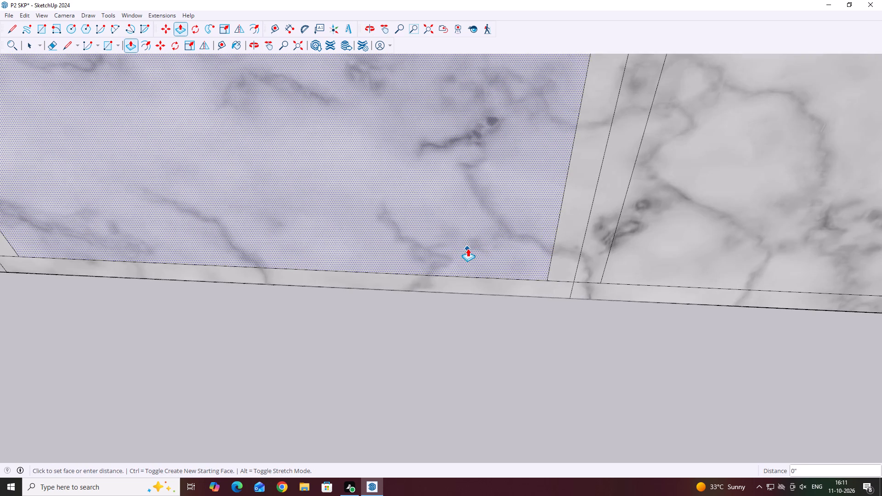
pyautogui.scroll(-17, 468, 240)
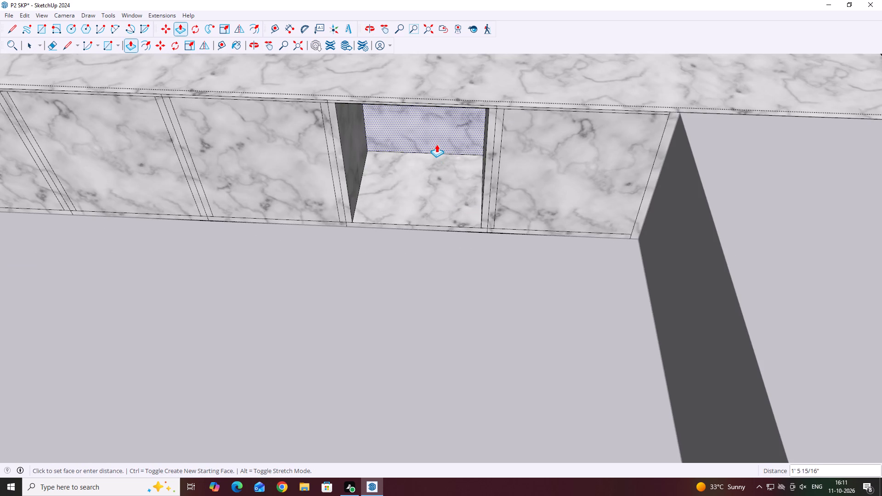
pyautogui.scroll(2, 436, 144)
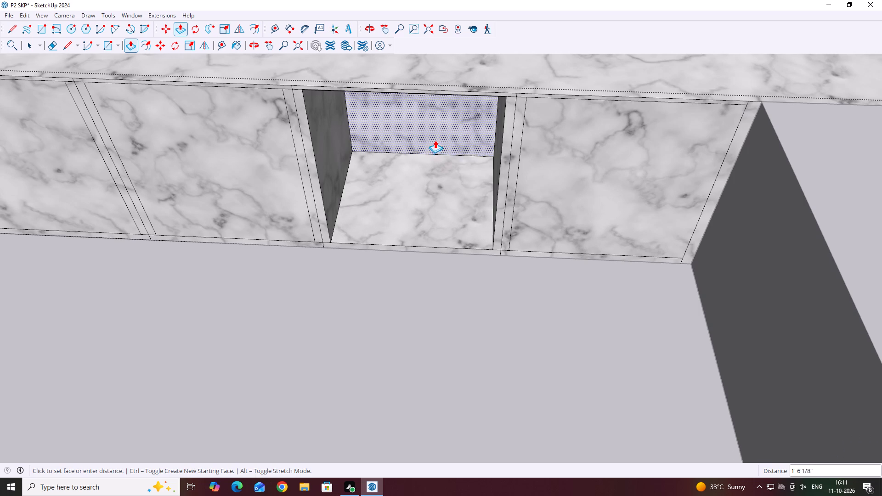
pyautogui.click(437, 135)
# Repeat the same push depth on the end panel beside the inner corner, undoing the extra push on the first compartment.
pyautogui.doubleClick(577, 183)
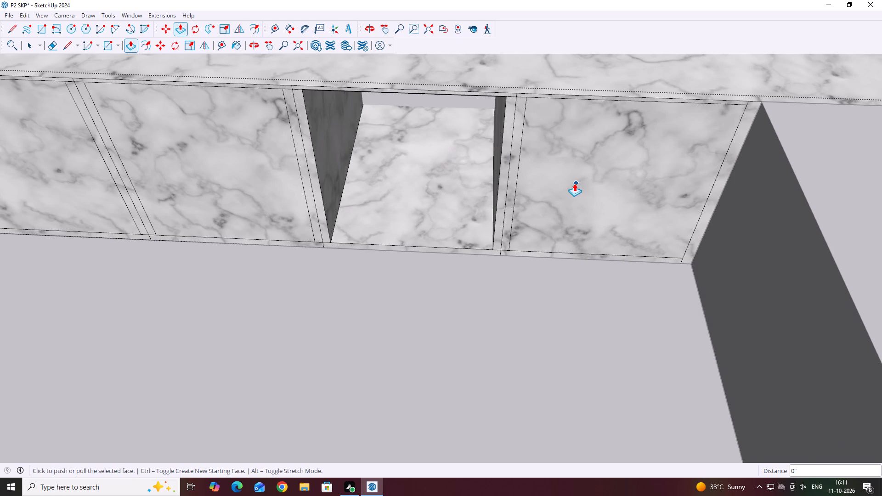
pyautogui.hotkey('ctrl', 'z')
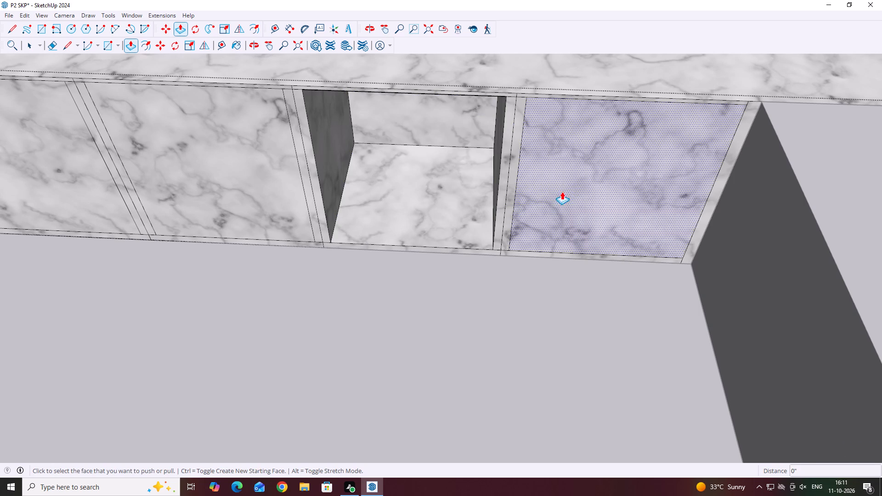
pyautogui.doubleClick(572, 185)
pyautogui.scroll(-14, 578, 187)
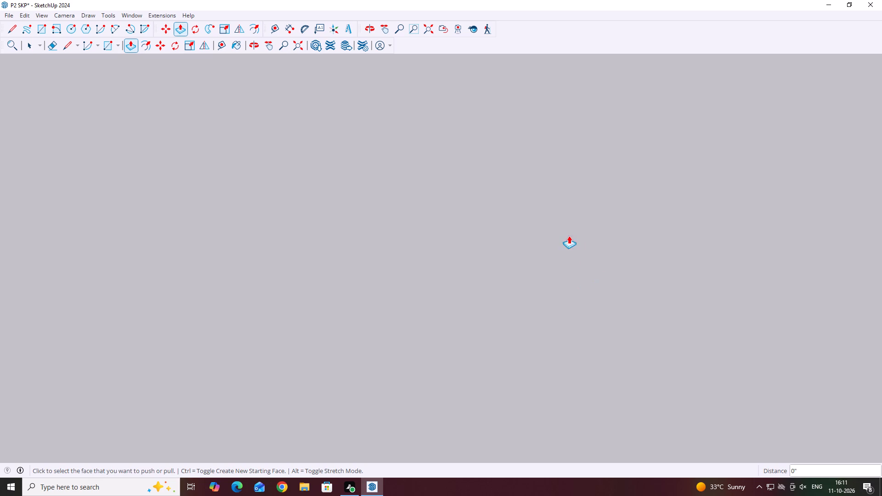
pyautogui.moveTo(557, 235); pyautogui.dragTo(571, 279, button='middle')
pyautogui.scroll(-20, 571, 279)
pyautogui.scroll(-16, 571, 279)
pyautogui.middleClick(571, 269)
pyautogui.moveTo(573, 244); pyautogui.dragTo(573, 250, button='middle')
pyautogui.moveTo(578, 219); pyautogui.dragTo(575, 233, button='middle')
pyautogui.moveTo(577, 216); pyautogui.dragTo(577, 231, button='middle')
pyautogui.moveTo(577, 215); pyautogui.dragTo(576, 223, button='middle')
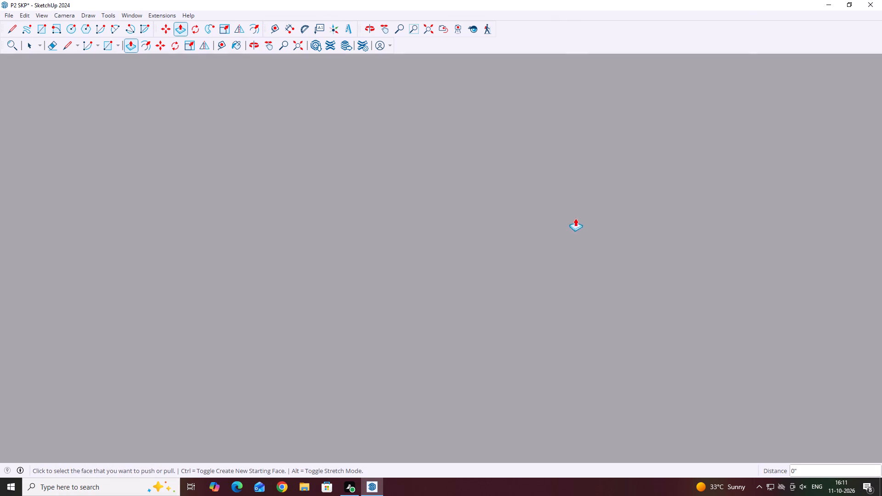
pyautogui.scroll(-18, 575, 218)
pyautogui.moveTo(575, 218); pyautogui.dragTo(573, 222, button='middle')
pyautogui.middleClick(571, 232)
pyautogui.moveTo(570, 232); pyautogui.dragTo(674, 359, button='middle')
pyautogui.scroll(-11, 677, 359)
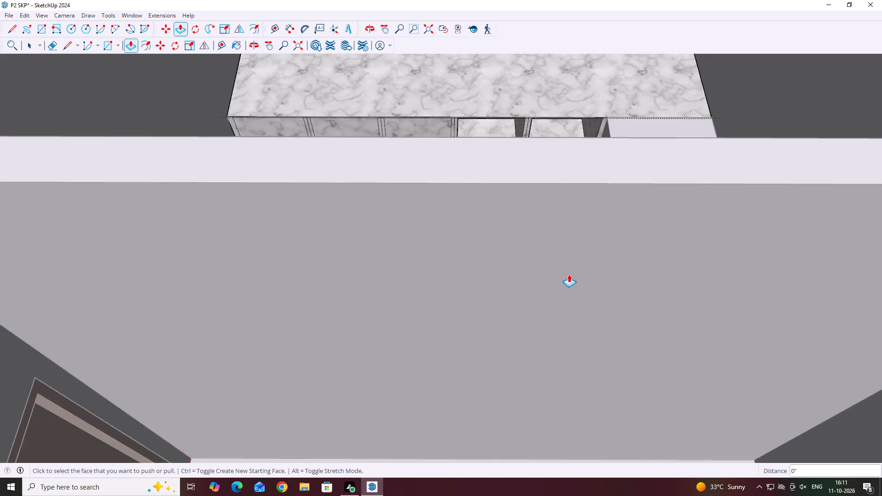
# Repeat the same push depth on the three remaining front panels to hollow out their compartments.
pyautogui.scroll(-9, 569, 274)
pyautogui.scroll(3, 465, 192)
pyautogui.doubleClick(465, 189)
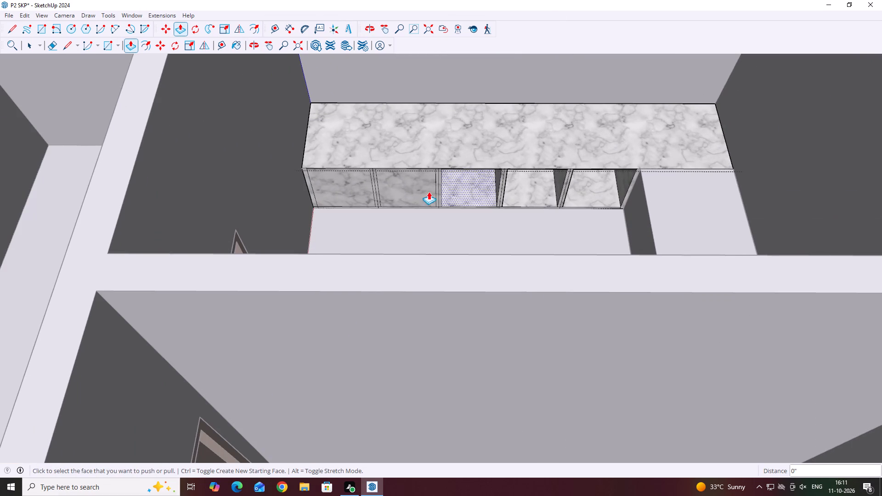
pyautogui.doubleClick(405, 187)
pyautogui.doubleClick(353, 187)
# Examine the row of hollowed compartments and the surrounding rooms from several viewpoints, leaving the block's editing mode.
pyautogui.moveTo(375, 201); pyautogui.dragTo(378, 192, button='middle')
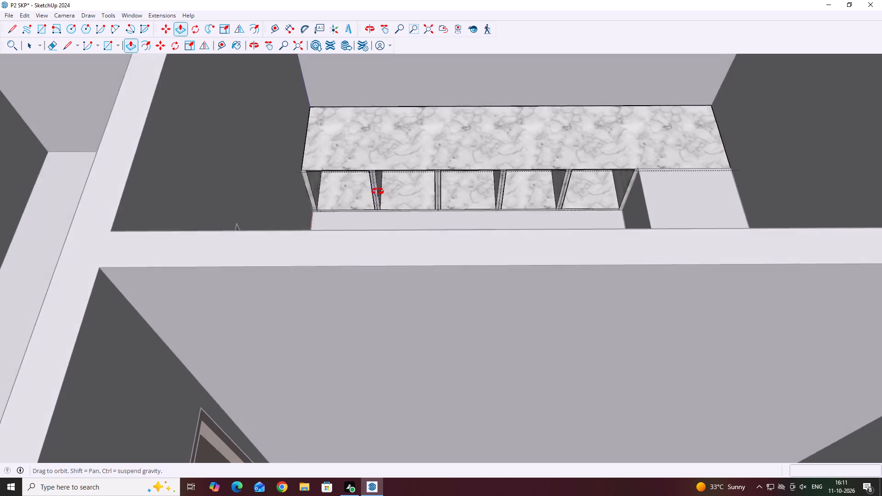
pyautogui.moveTo(378, 192); pyautogui.dragTo(252, 180, button='middle')
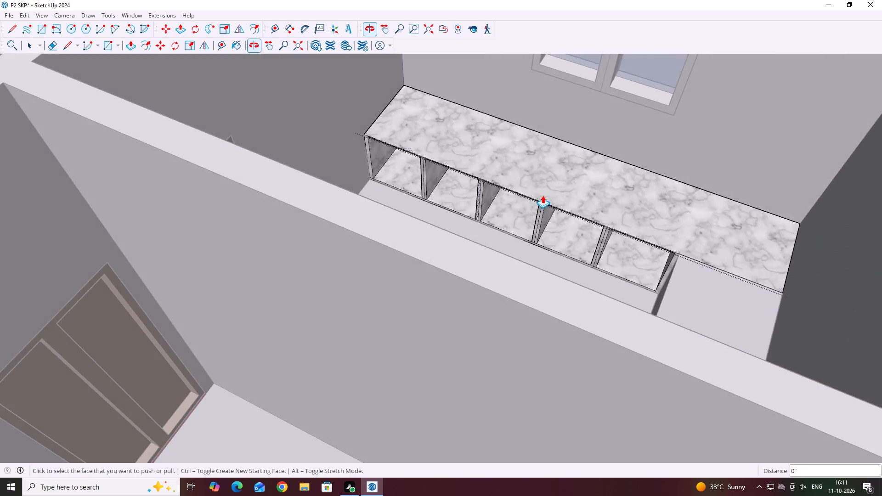
pyautogui.moveTo(515, 189); pyautogui.dragTo(260, 162, button='middle')
pyautogui.scroll(-6, 275, 157)
pyautogui.scroll(-5, 362, 151)
pyautogui.moveTo(473, 182); pyautogui.dragTo(251, 163, button='middle')
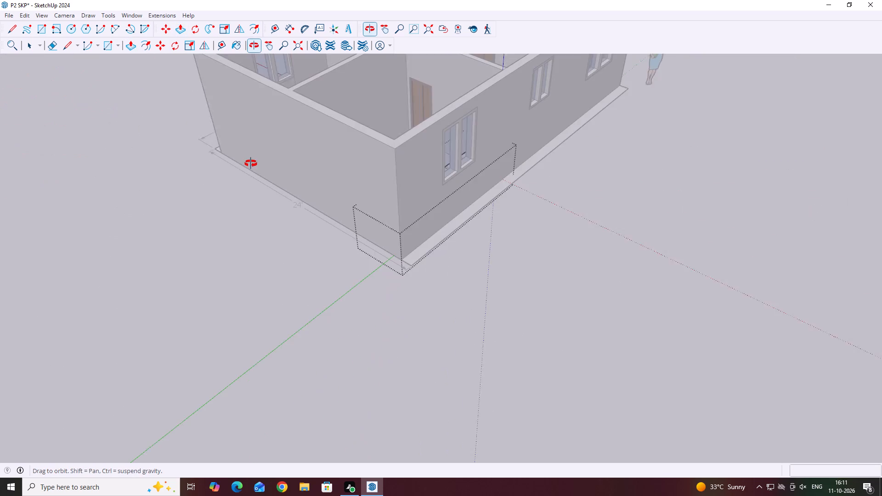
pyautogui.moveTo(251, 163); pyautogui.dragTo(720, 270, button='middle')
pyautogui.moveTo(436, 232); pyautogui.dragTo(493, 228, button='middle')
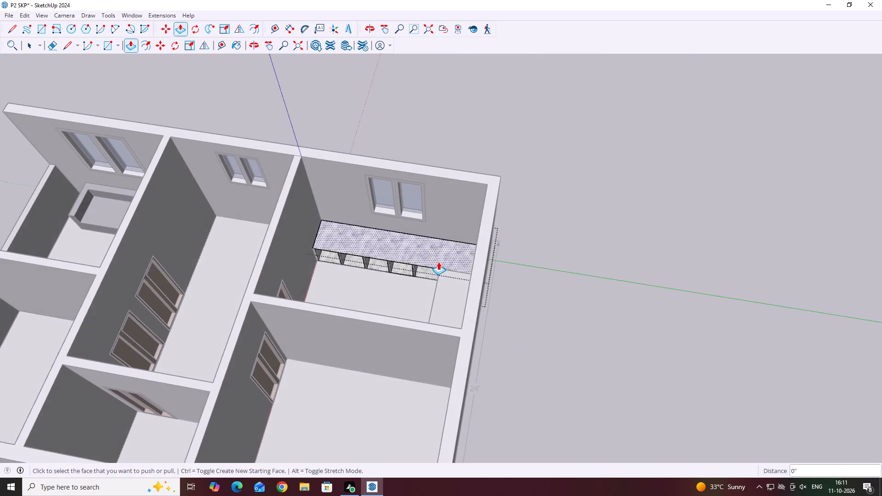
pyautogui.moveTo(430, 267); pyautogui.dragTo(496, 242, button='middle')
pyautogui.press('space')
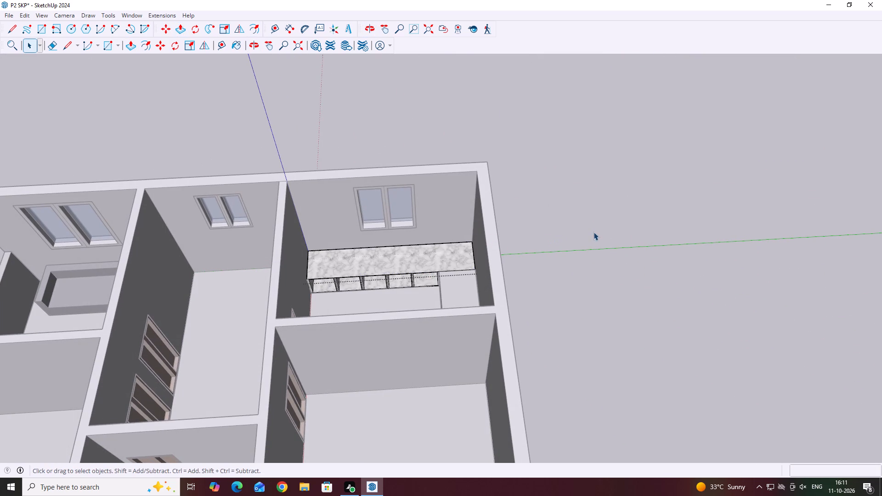
pyautogui.click(594, 232)
# Open the block's other wing for editing and select its undivided front face beside the inner corner.
pyautogui.scroll(10, 410, 289)
pyautogui.moveTo(417, 292); pyautogui.dragTo(514, 255, button='middle')
pyautogui.moveTo(372, 277); pyautogui.dragTo(611, 327, button='middle')
pyautogui.scroll(5, 508, 166)
pyautogui.moveTo(435, 267); pyautogui.dragTo(407, 158, button='middle')
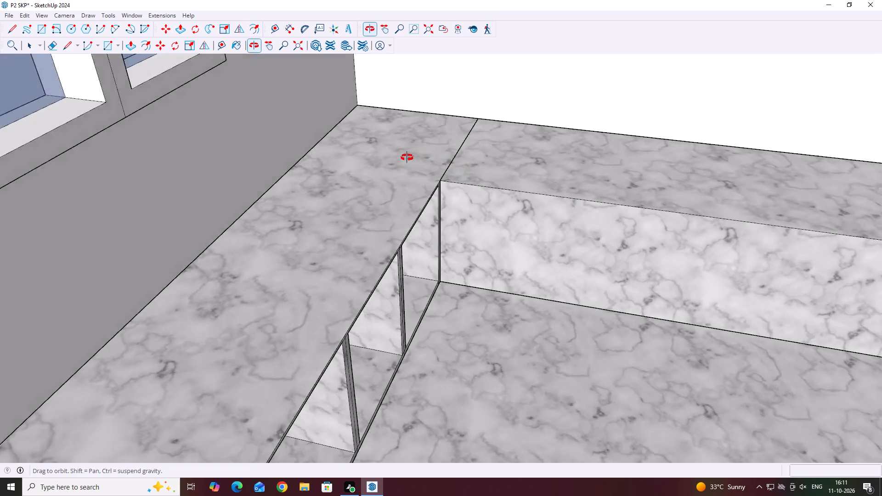
pyautogui.moveTo(407, 158); pyautogui.dragTo(183, 107, button='middle')
pyautogui.moveTo(346, 200); pyautogui.dragTo(751, 271, button='middle')
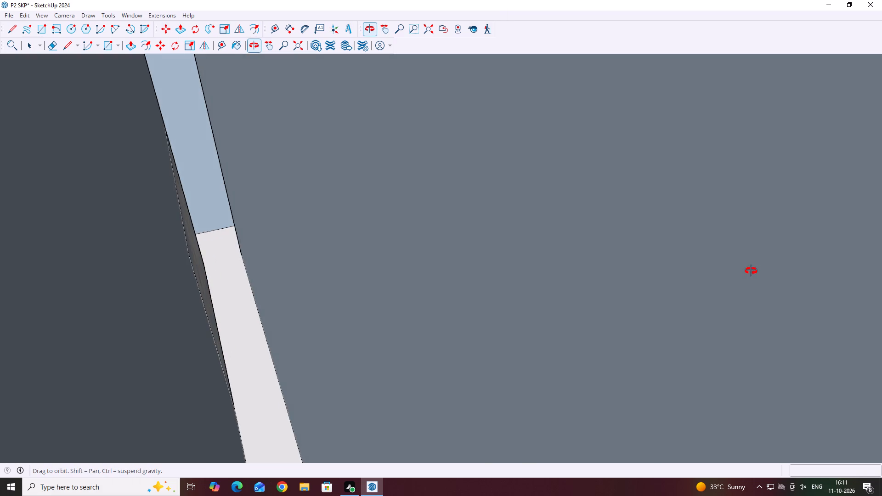
pyautogui.moveTo(751, 271); pyautogui.dragTo(531, 262, button='middle')
pyautogui.scroll(-20, 649, 323)
pyautogui.scroll(-1, 649, 323)
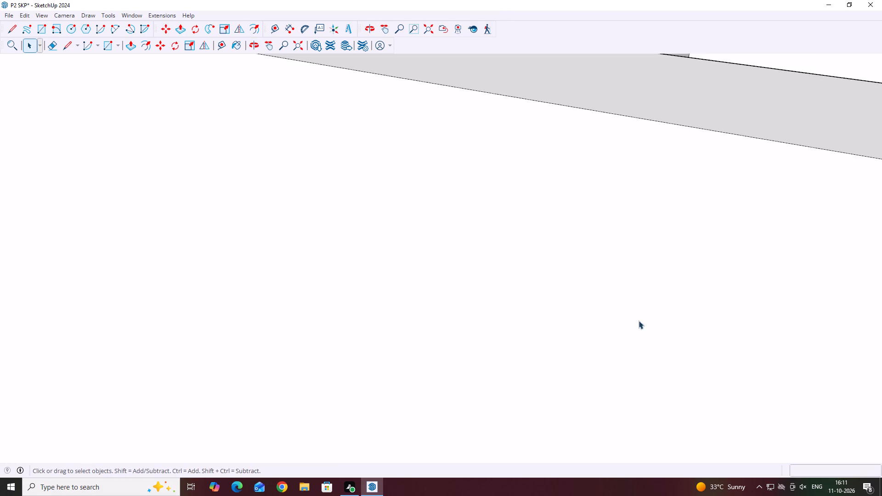
pyautogui.scroll(-12, 639, 321)
pyautogui.moveTo(537, 188); pyautogui.dragTo(513, 303, button='middle')
pyautogui.scroll(1, 363, 155)
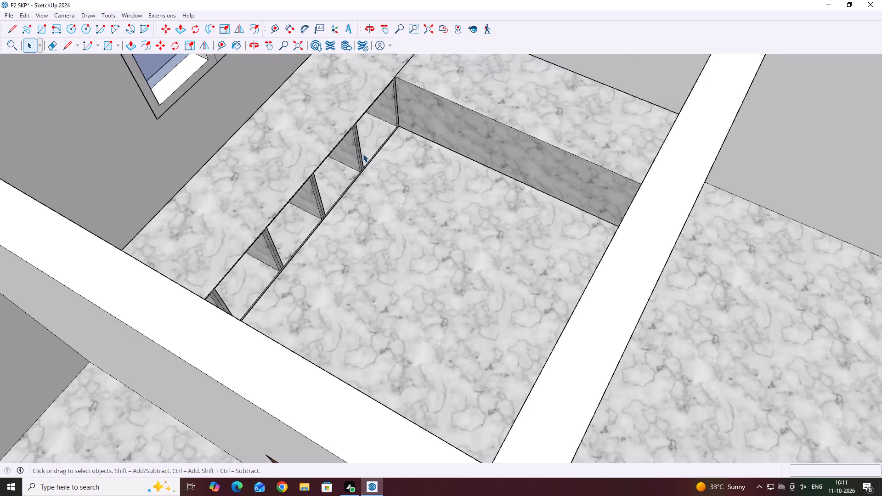
pyautogui.scroll(5, 363, 154)
pyautogui.moveTo(392, 131); pyautogui.dragTo(454, 153, button='middle')
pyautogui.scroll(7, 389, 126)
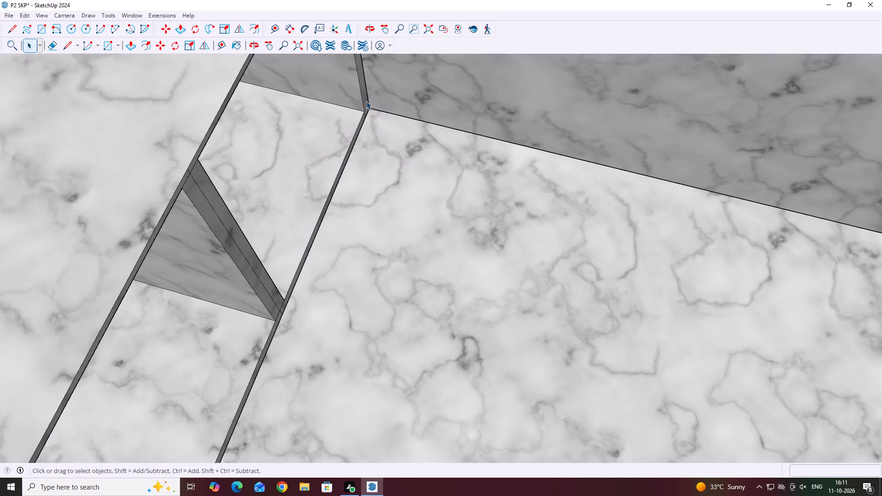
pyautogui.click(368, 104)
pyautogui.scroll(-12, 373, 111)
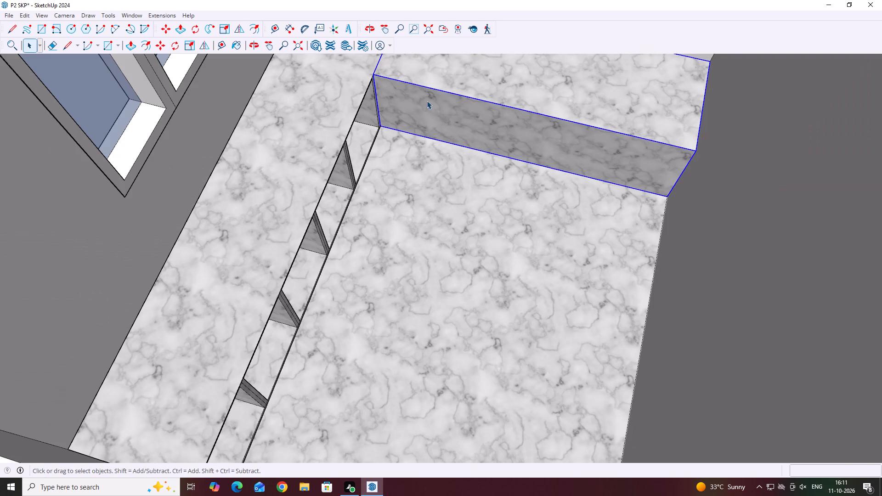
pyautogui.tripleClick(457, 100)
pyautogui.scroll(3, 457, 101)
pyautogui.click(450, 122)
pyautogui.moveTo(448, 140); pyautogui.dragTo(491, 144, button='middle')
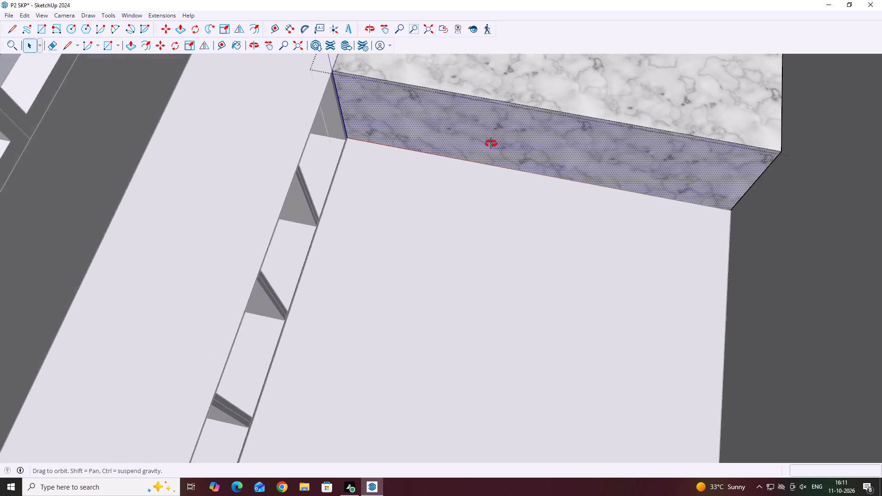
pyautogui.moveTo(491, 144); pyautogui.dragTo(505, 139, button='middle')
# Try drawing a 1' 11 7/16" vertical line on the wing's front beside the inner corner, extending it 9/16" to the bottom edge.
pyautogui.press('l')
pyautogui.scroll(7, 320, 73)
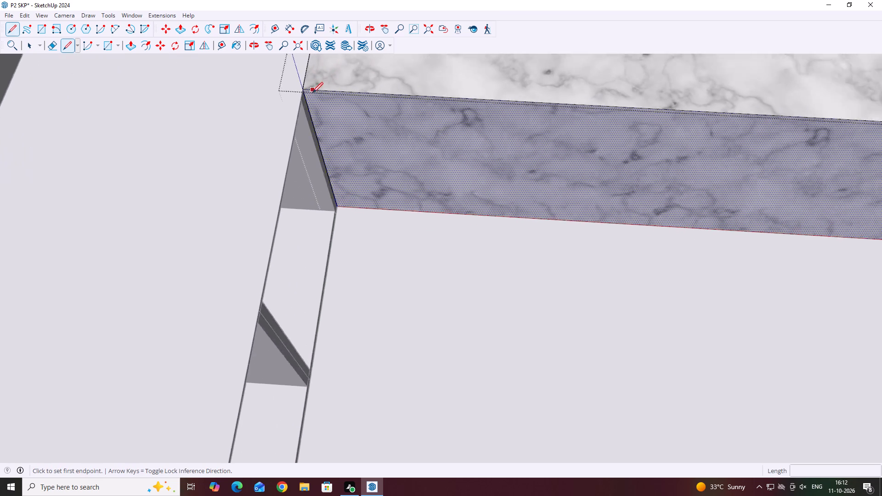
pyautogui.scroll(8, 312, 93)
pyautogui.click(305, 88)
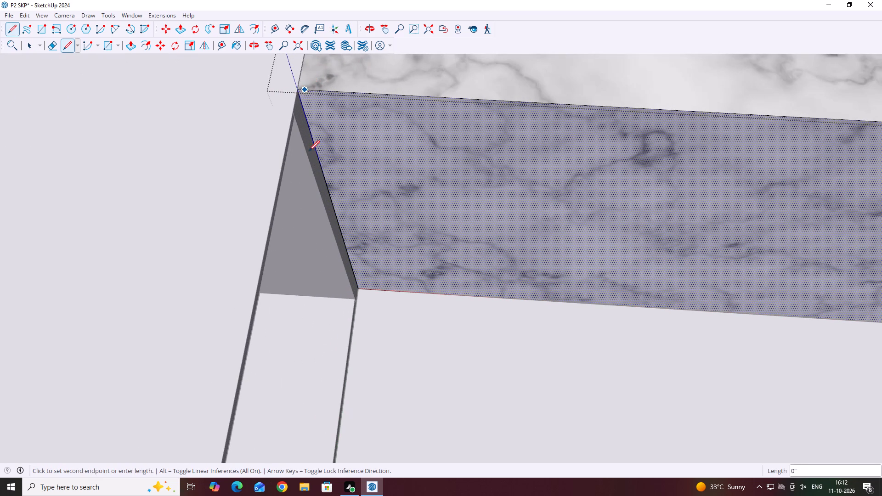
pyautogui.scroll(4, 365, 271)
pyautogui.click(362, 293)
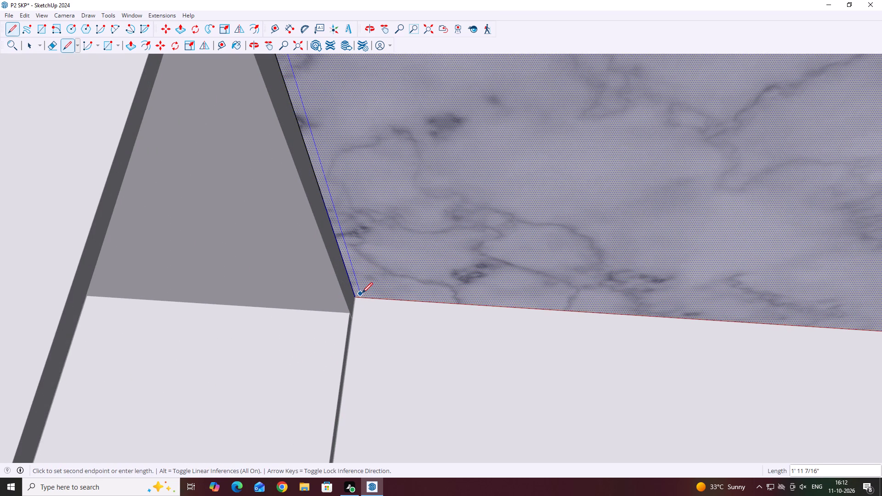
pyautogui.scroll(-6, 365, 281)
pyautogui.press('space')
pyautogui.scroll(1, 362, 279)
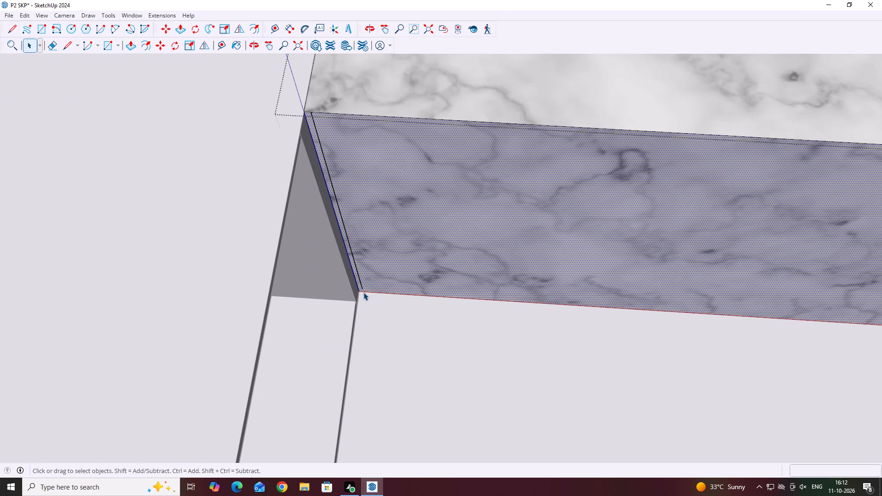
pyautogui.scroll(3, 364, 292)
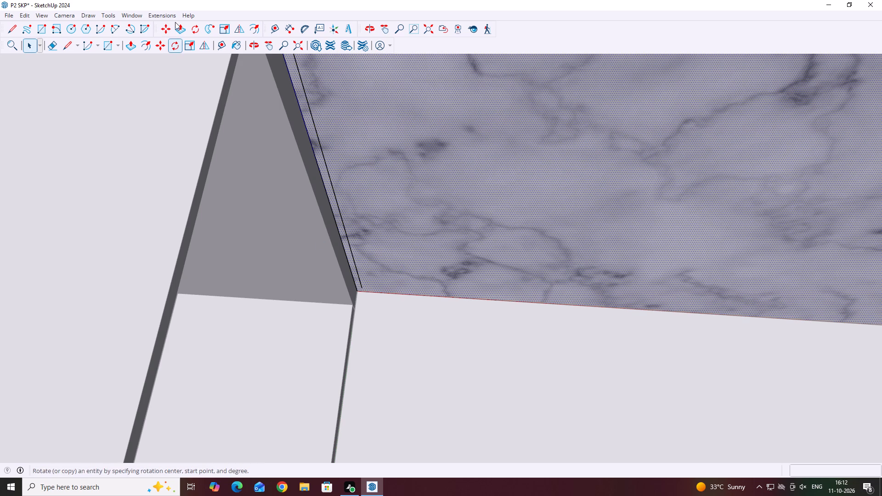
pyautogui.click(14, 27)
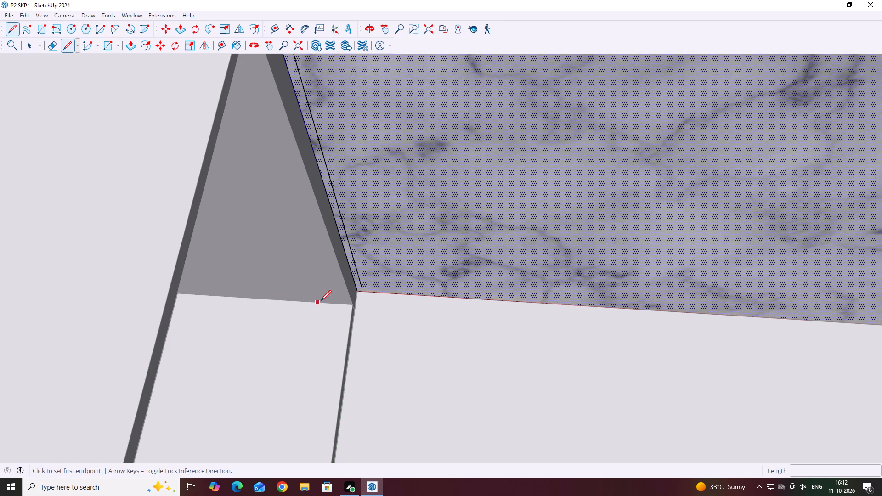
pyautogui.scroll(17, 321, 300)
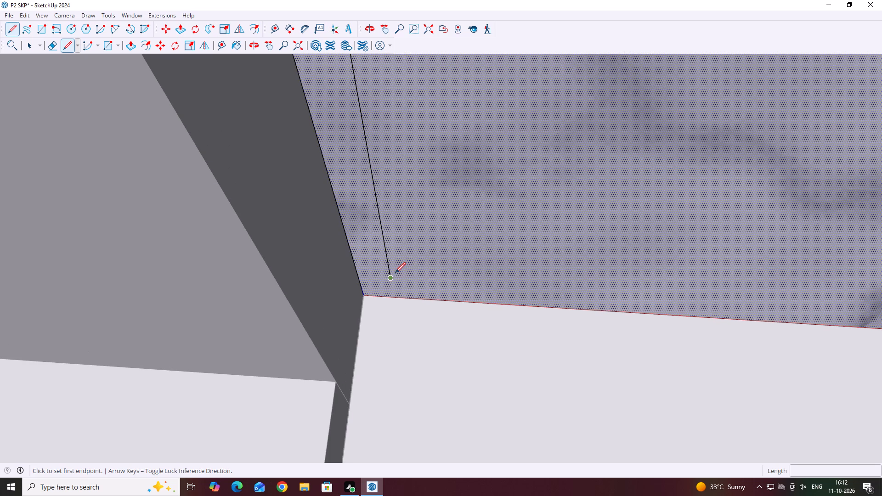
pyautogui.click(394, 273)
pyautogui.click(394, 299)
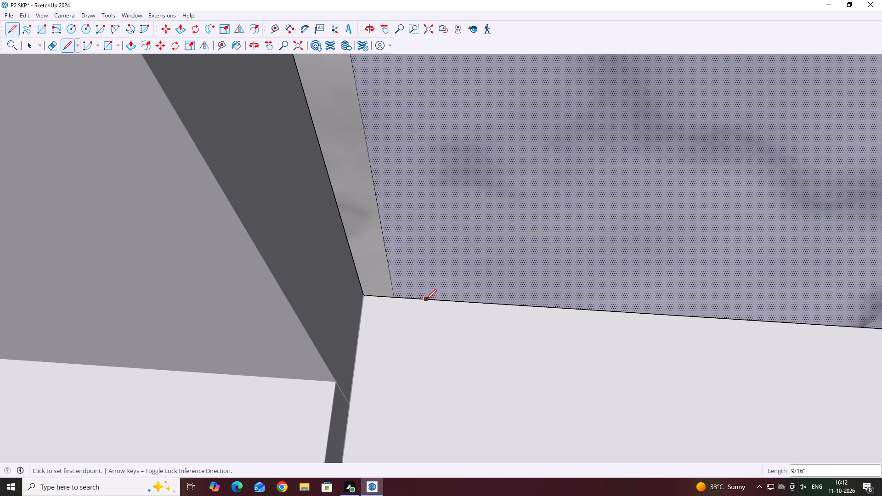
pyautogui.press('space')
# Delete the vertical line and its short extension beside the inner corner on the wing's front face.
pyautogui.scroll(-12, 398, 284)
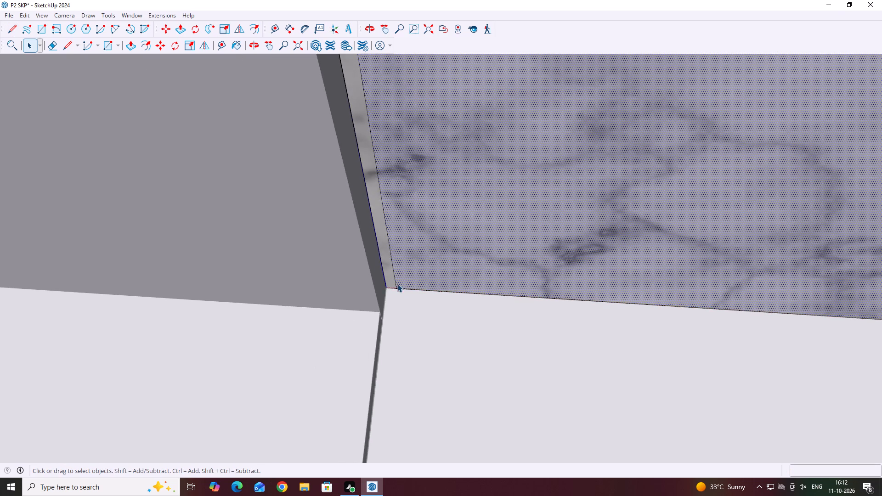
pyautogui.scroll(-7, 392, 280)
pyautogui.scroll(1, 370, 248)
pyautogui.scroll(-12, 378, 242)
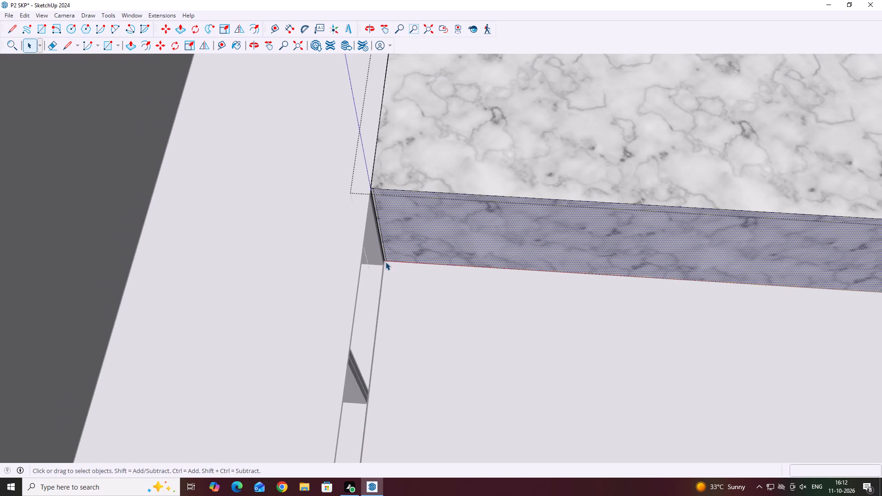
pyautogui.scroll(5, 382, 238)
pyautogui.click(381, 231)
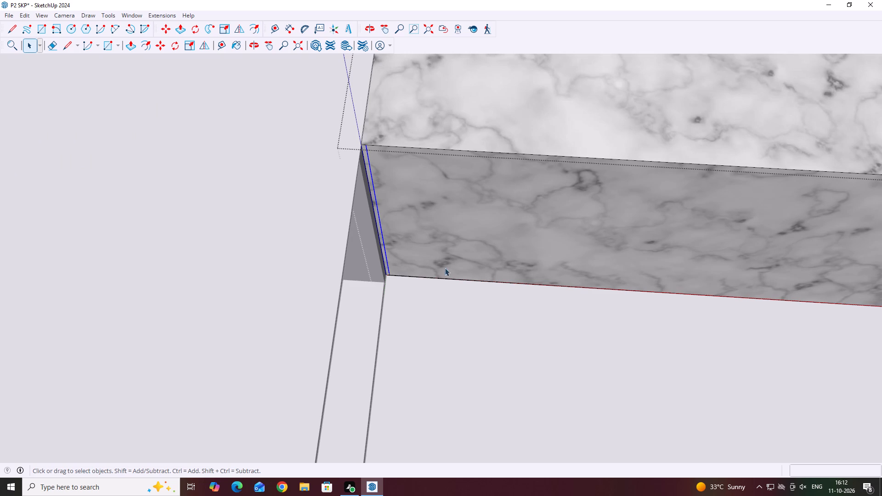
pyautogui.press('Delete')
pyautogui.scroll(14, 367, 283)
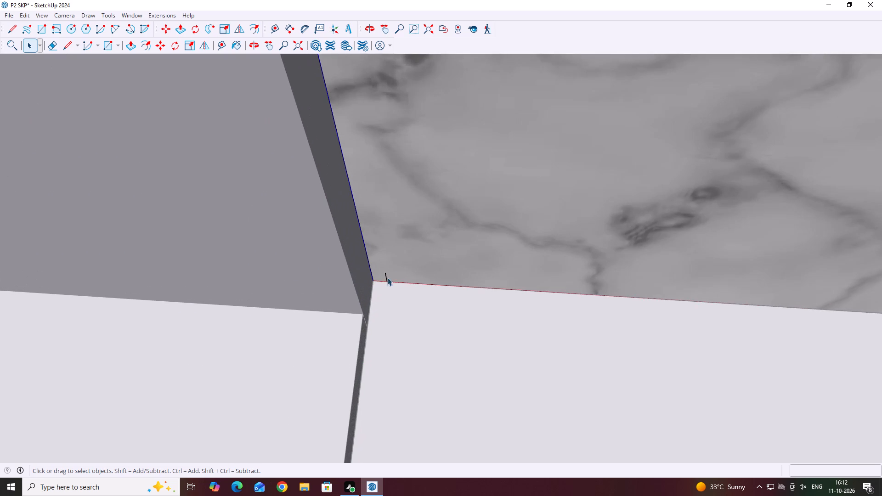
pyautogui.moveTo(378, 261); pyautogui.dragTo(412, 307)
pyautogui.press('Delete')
# Draw a 2' vertical line from the top edge to the bottom edge of the wing's front, just beside the inner corner.
pyautogui.scroll(-19, 396, 256)
pyautogui.moveTo(457, 209); pyautogui.dragTo(503, 189, button='middle')
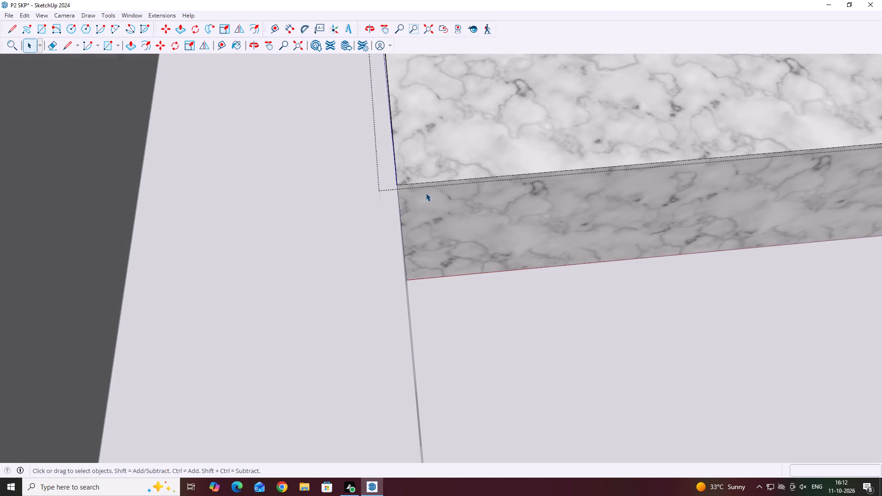
pyautogui.scroll(2, 402, 190)
pyautogui.moveTo(65, 48); pyautogui.dragTo(64, 52)
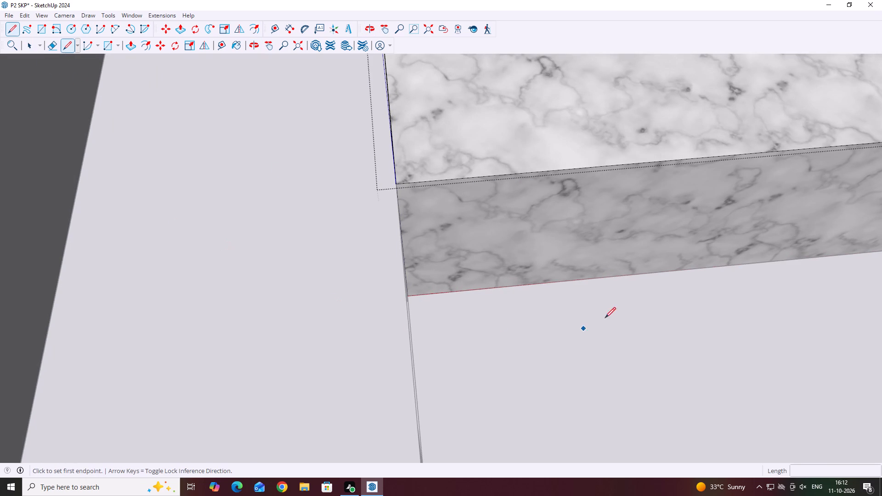
pyautogui.scroll(16, 462, 193)
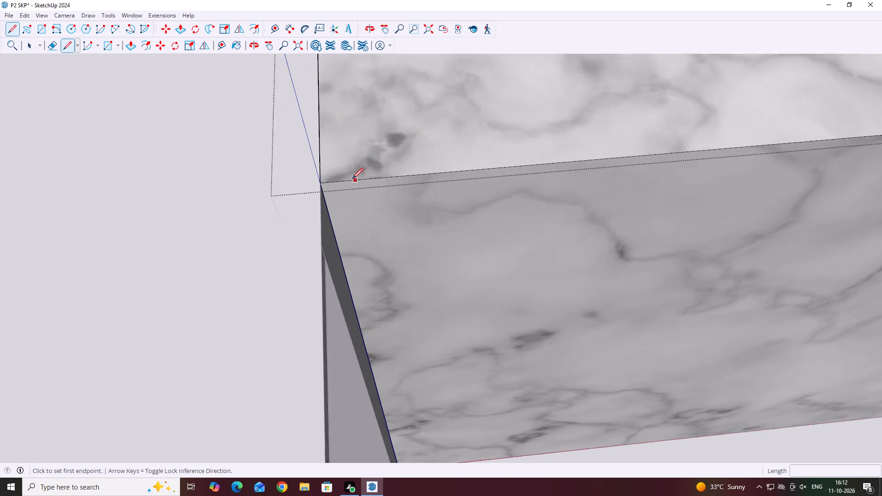
pyautogui.scroll(3, 352, 179)
pyautogui.moveTo(334, 180); pyautogui.dragTo(339, 186)
pyautogui.scroll(-4, 395, 322)
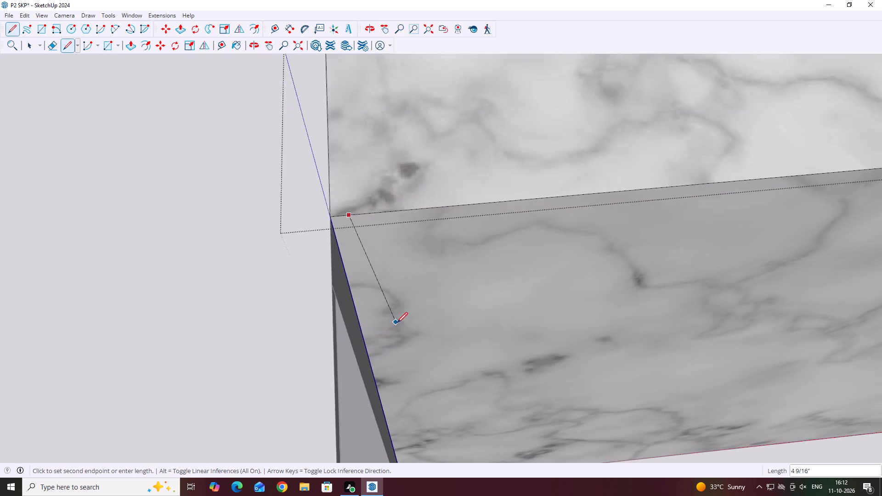
pyautogui.scroll(-2, 402, 342)
pyautogui.scroll(-2, 409, 386)
pyautogui.scroll(7, 413, 433)
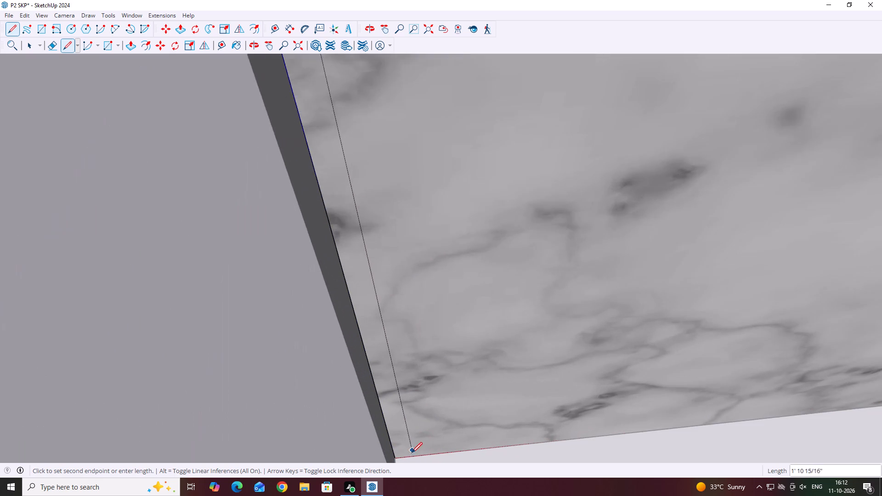
pyautogui.scroll(2, 412, 453)
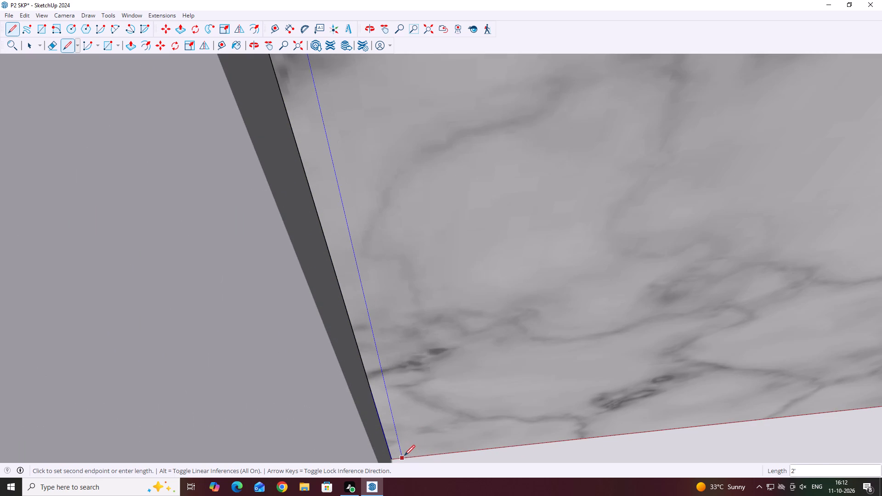
pyautogui.click(404, 456)
pyautogui.scroll(-16, 430, 422)
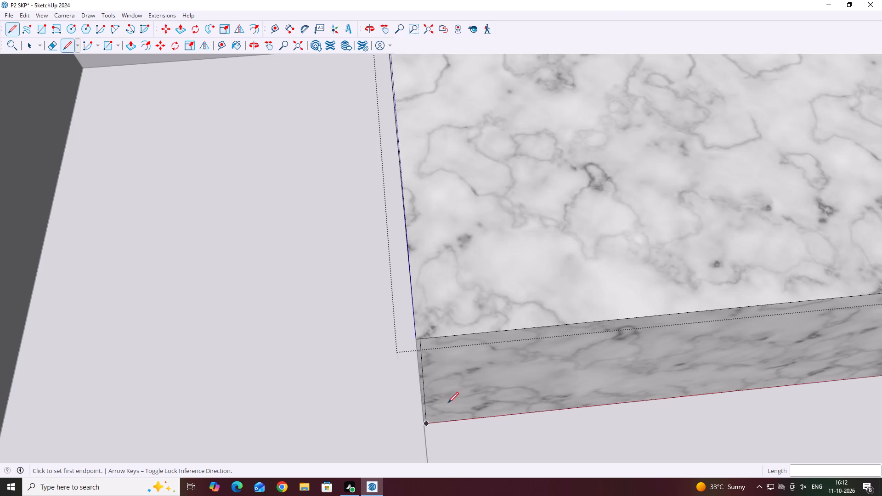
pyautogui.moveTo(623, 402); pyautogui.dragTo(482, 354, button='middle')
pyautogui.scroll(9, 327, 378)
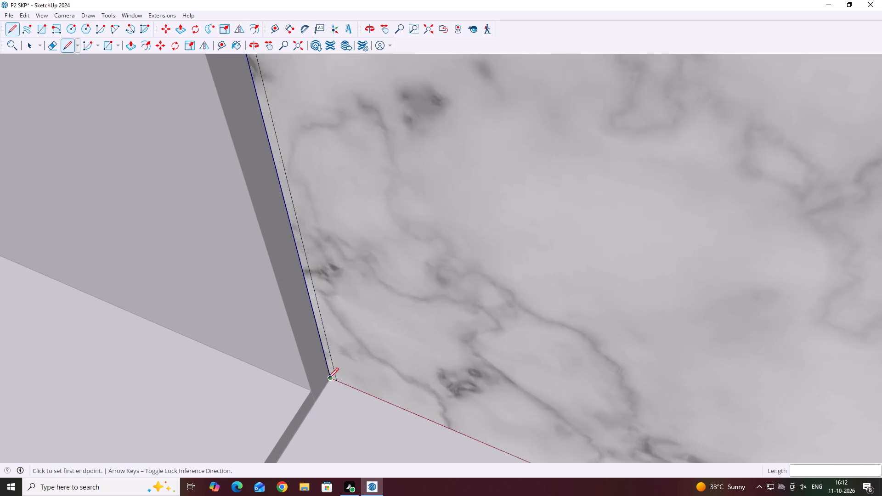
# Draw a horizontal line about 7' 5 15/16" long just above the wing front's bottom edge, from beside the inner corner to the far end.
pyautogui.scroll(8, 328, 378)
pyautogui.click(345, 381)
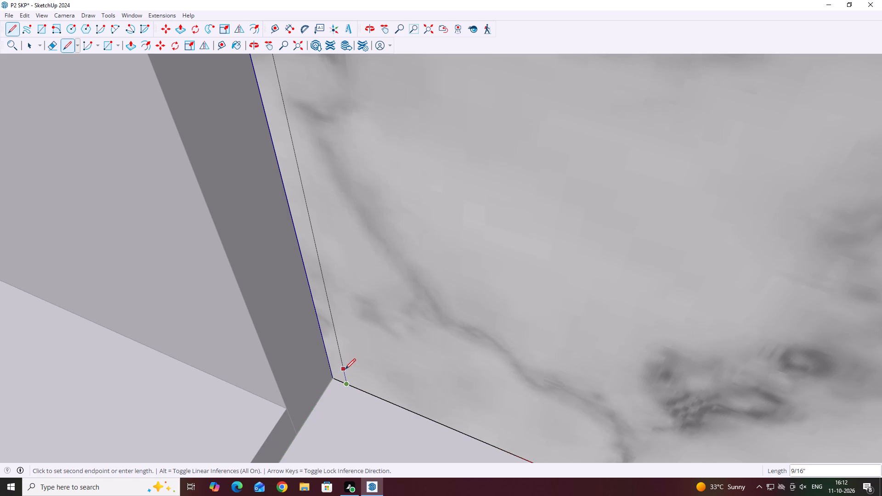
pyautogui.click(345, 372)
pyautogui.scroll(-5, 376, 362)
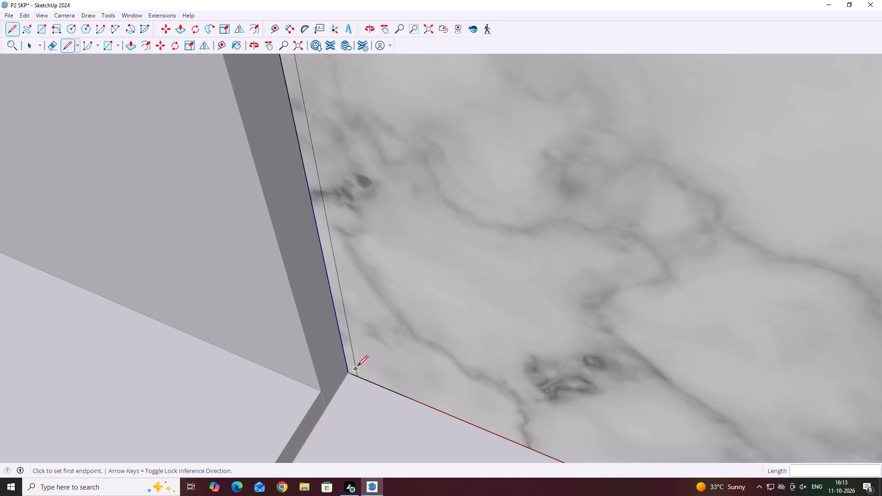
pyautogui.click(357, 366)
pyautogui.scroll(-18, 378, 374)
pyautogui.moveTo(417, 391); pyautogui.dragTo(473, 418, button='middle')
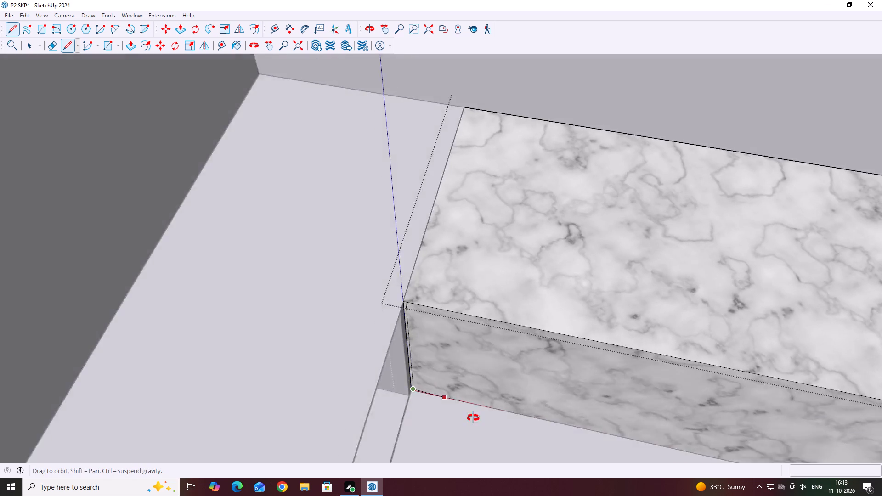
pyautogui.moveTo(473, 418); pyautogui.dragTo(516, 422, button='middle')
pyautogui.scroll(-13, 518, 419)
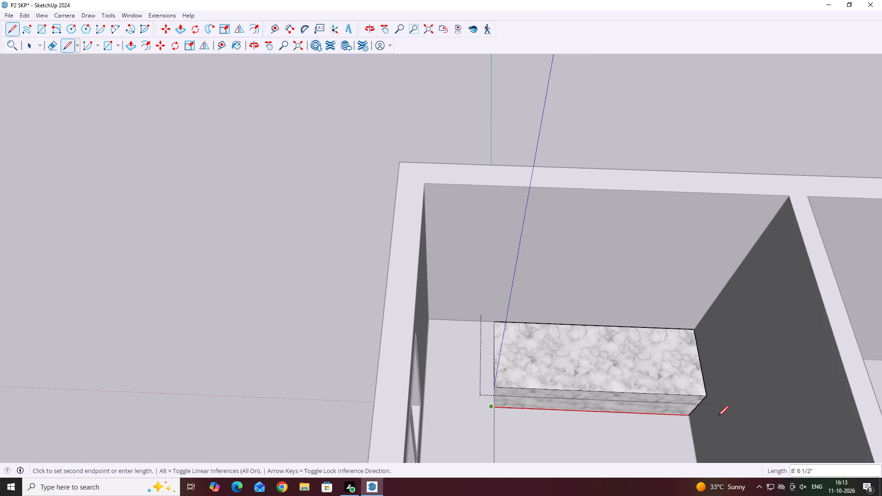
pyautogui.scroll(4, 691, 421)
pyautogui.moveTo(691, 422); pyautogui.dragTo(664, 387, button='middle')
pyautogui.scroll(5, 686, 438)
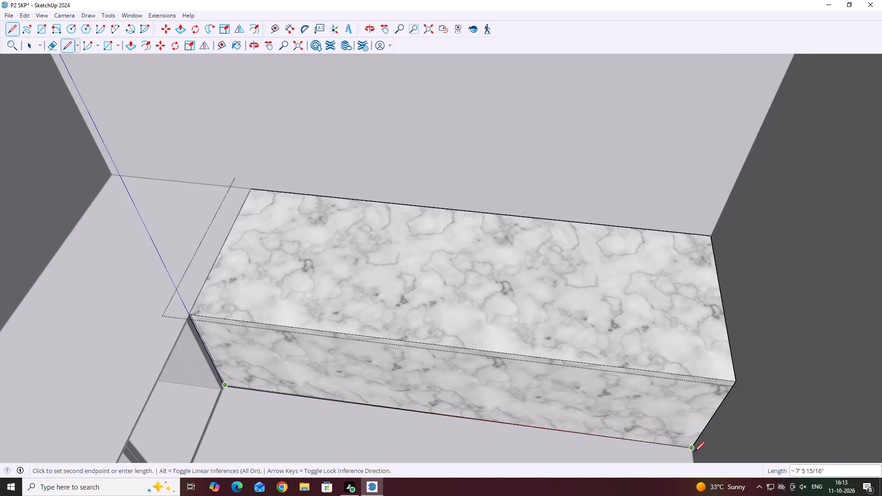
pyautogui.scroll(2, 694, 452)
pyautogui.moveTo(704, 445); pyautogui.dragTo(712, 421, button='middle')
pyautogui.scroll(6, 704, 432)
pyautogui.moveTo(712, 418); pyautogui.dragTo(716, 408, button='middle')
pyautogui.click(709, 424)
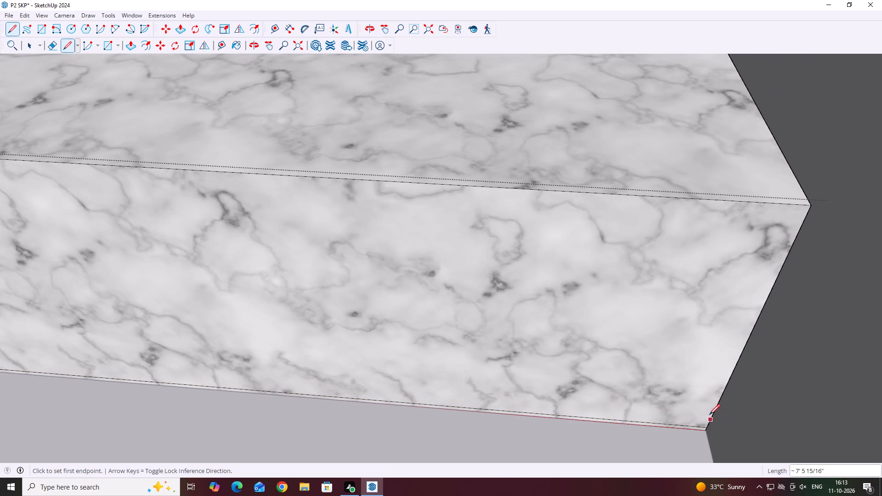
# Draw a vertical line about 1' 11 9/16" long from the bottom border line to the front's top edge, about 5/16" inside the far end.
pyautogui.scroll(7, 706, 428)
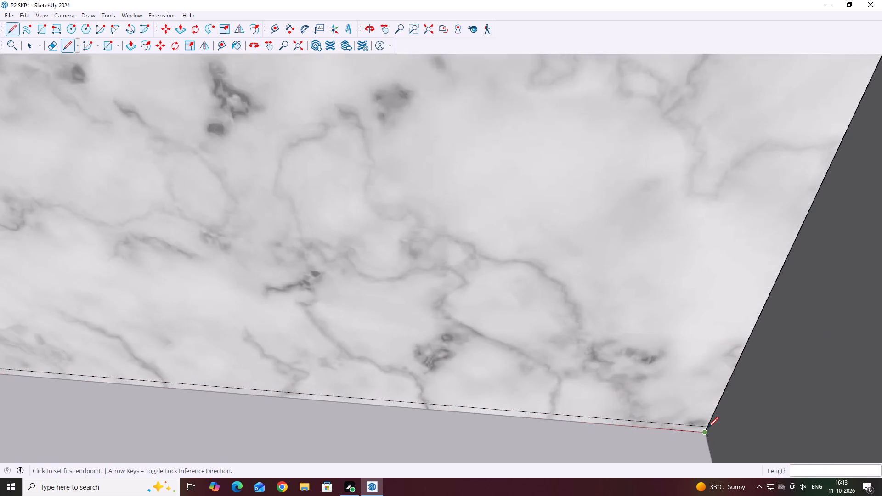
pyautogui.scroll(2, 708, 428)
pyautogui.click(709, 426)
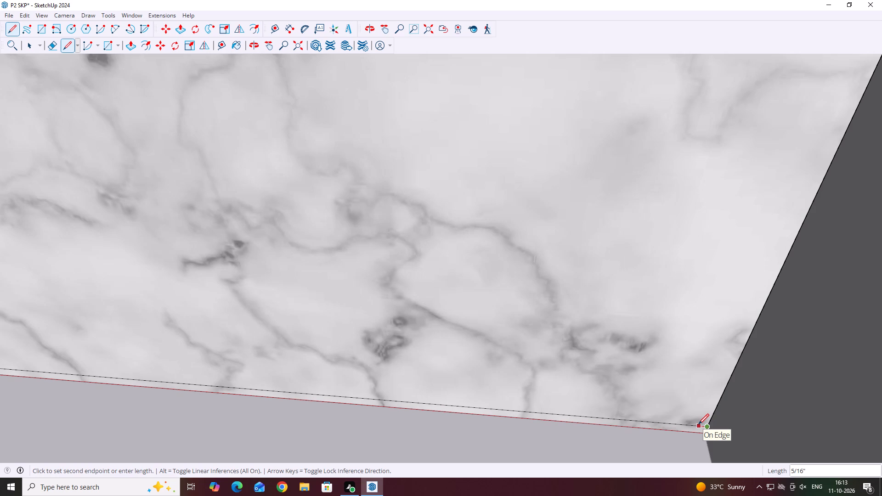
pyautogui.click(697, 424)
pyautogui.scroll(-8, 695, 385)
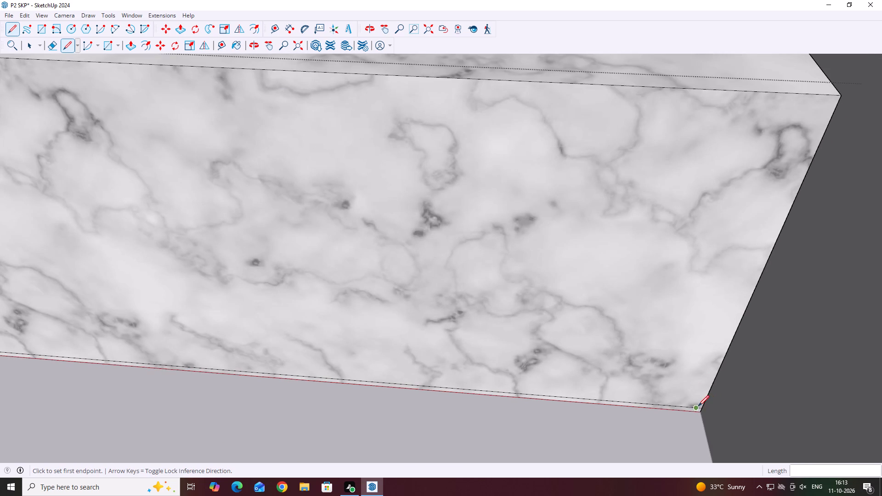
pyautogui.click(697, 407)
pyautogui.scroll(8, 693, 412)
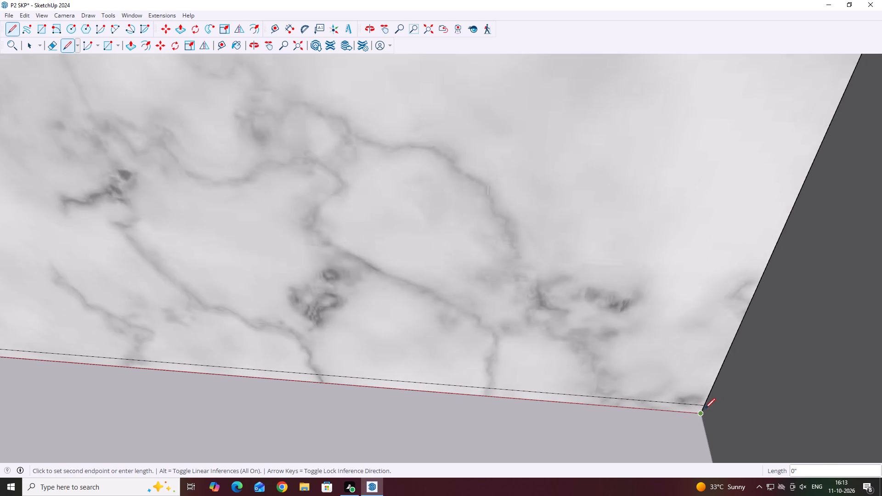
pyautogui.click(704, 405)
pyautogui.scroll(1, 699, 406)
pyautogui.click(691, 403)
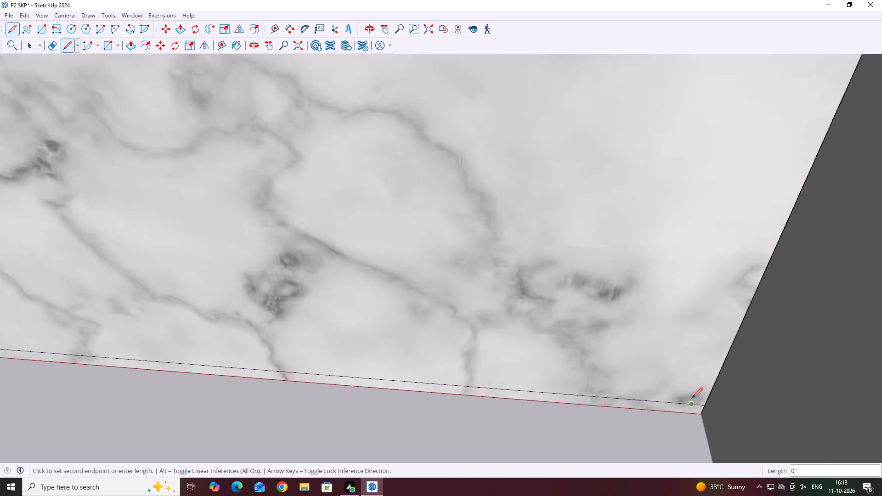
pyautogui.scroll(-20, 688, 352)
pyautogui.middleClick(706, 349)
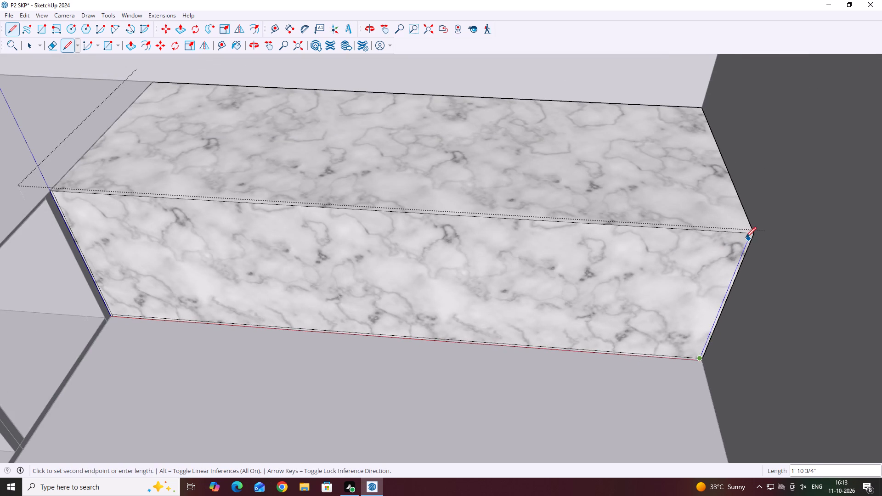
pyautogui.scroll(7, 746, 237)
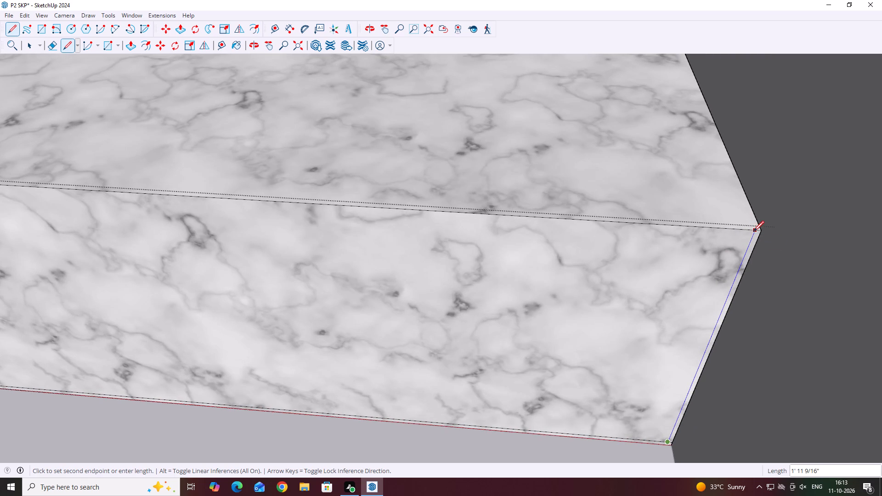
pyautogui.click(753, 231)
# Draw a horizontal line about 7' 5 9/16" long just below the front's top edge, joining the two vertical border lines.
pyautogui.click(752, 239)
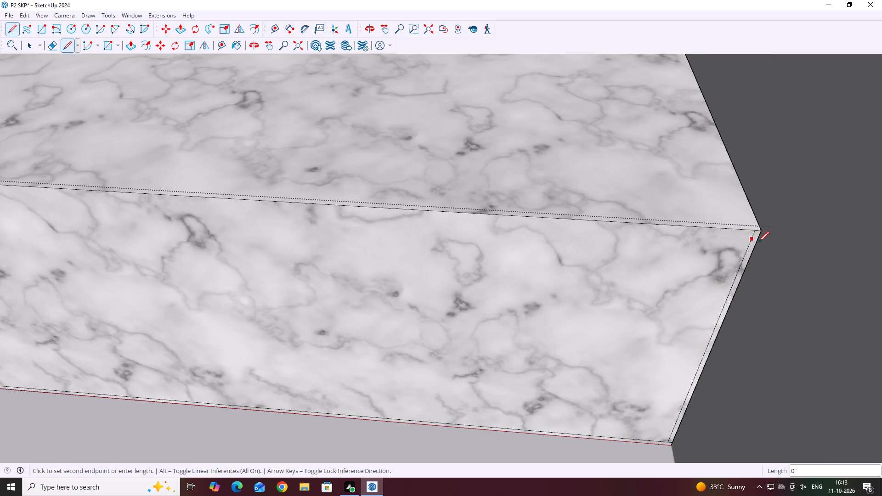
pyautogui.scroll(-8, 760, 243)
pyautogui.middleClick(760, 243)
pyautogui.scroll(-5, 481, 260)
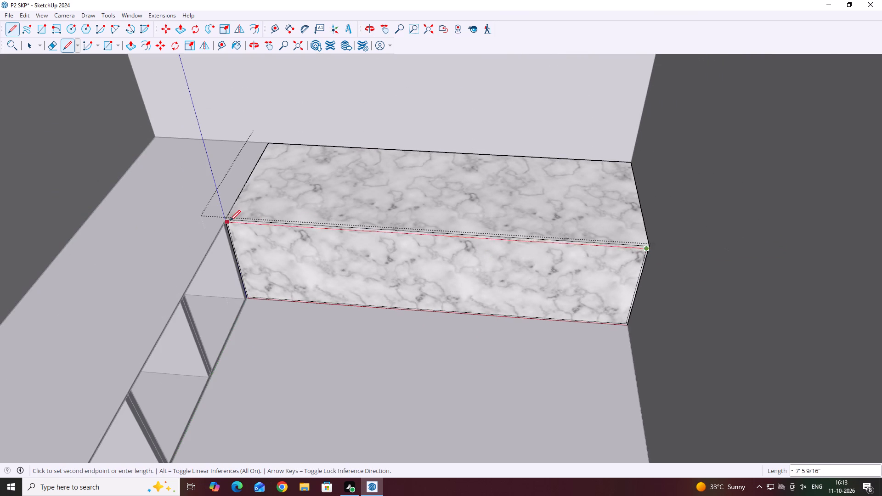
pyautogui.scroll(14, 229, 221)
pyautogui.click(224, 219)
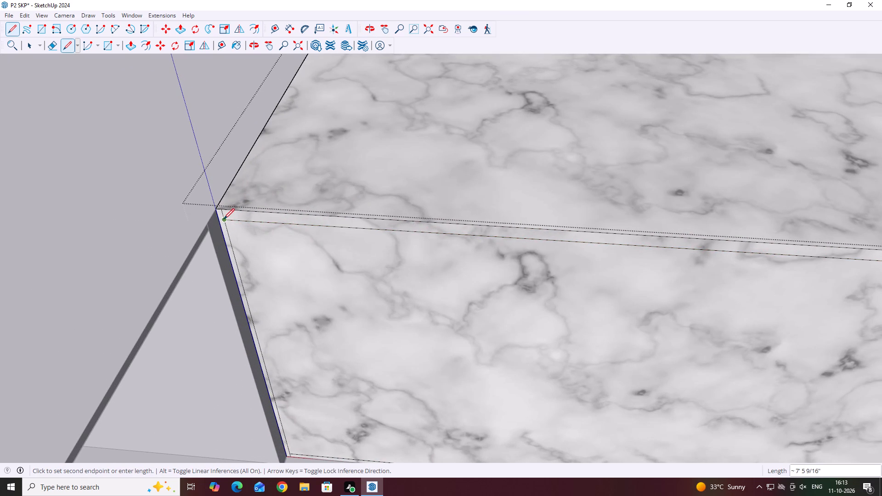
# Examine the inner corner where the new border lines meet the other wing's open compartments.
pyautogui.scroll(-11, 379, 255)
pyautogui.moveTo(836, 353); pyautogui.dragTo(779, 309, button='middle')
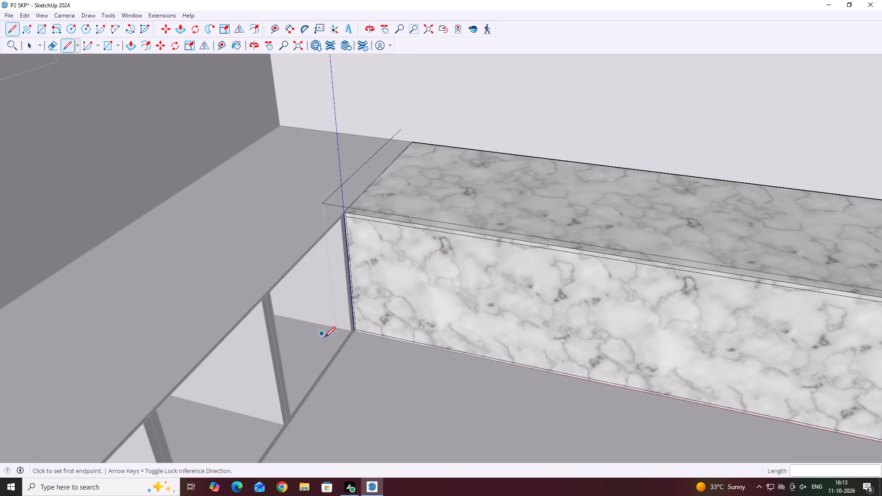
pyautogui.moveTo(332, 342); pyautogui.dragTo(433, 357, button='middle')
pyautogui.scroll(3, 412, 253)
pyautogui.moveTo(368, 317); pyautogui.dragTo(394, 261, button='middle')
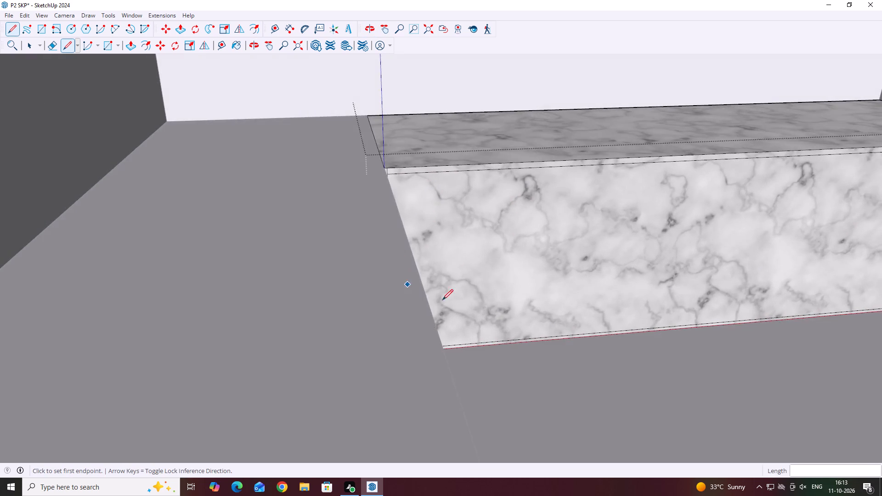
pyautogui.moveTo(451, 300); pyautogui.dragTo(363, 297, button='middle')
pyautogui.scroll(3, 337, 319)
pyautogui.scroll(4, 313, 352)
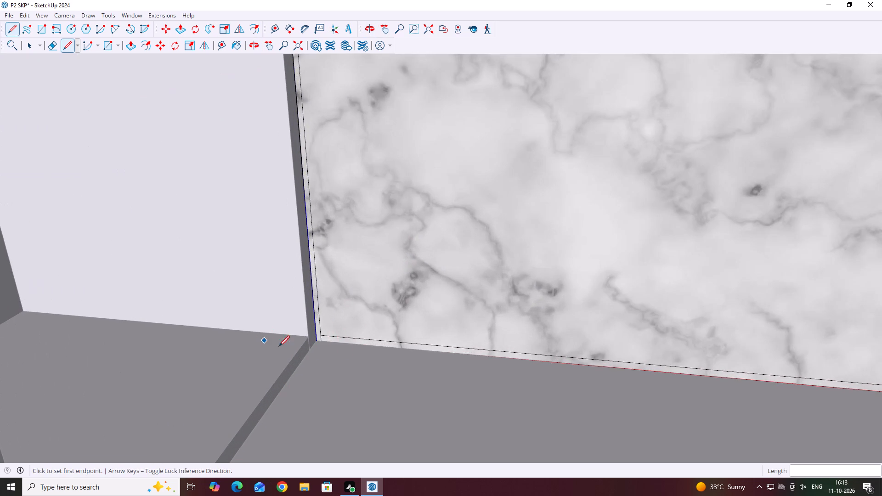
pyautogui.moveTo(344, 359); pyautogui.dragTo(413, 351, button='middle')
pyautogui.scroll(-17, 485, 306)
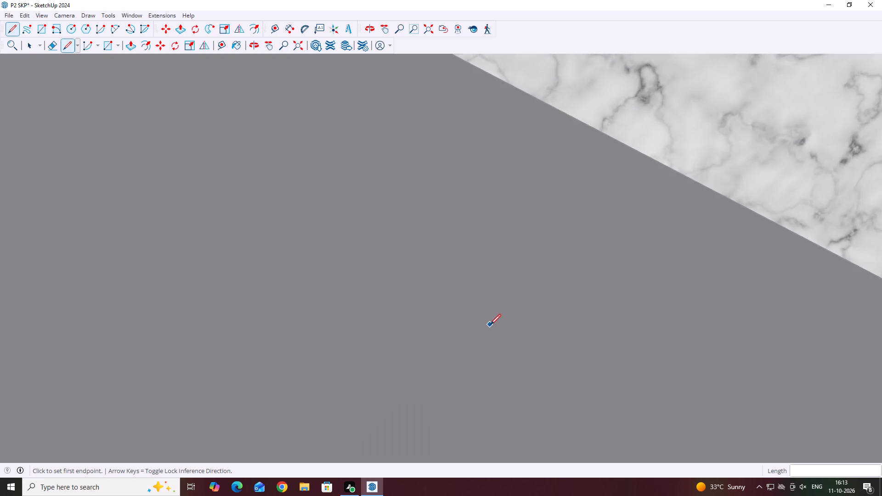
pyautogui.scroll(-3, 490, 325)
pyautogui.moveTo(543, 262); pyautogui.dragTo(456, 376, button='middle')
pyautogui.scroll(-13, 450, 361)
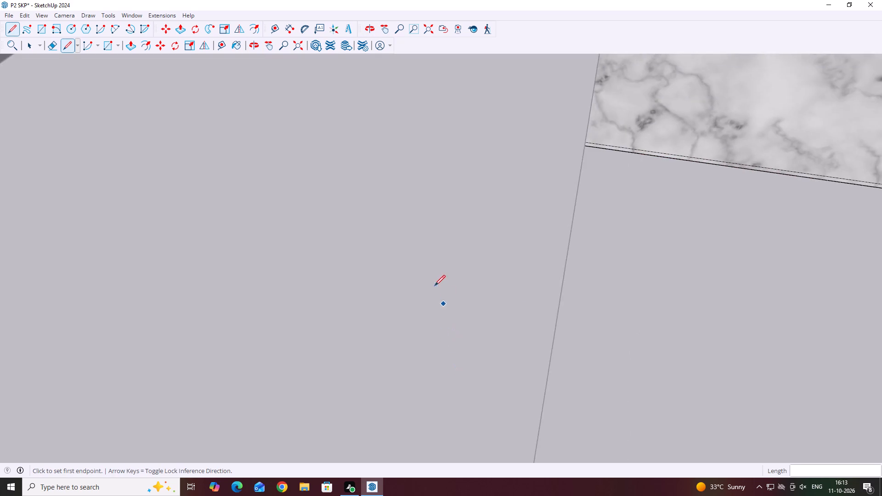
pyautogui.scroll(-15, 435, 286)
pyautogui.scroll(3, 576, 150)
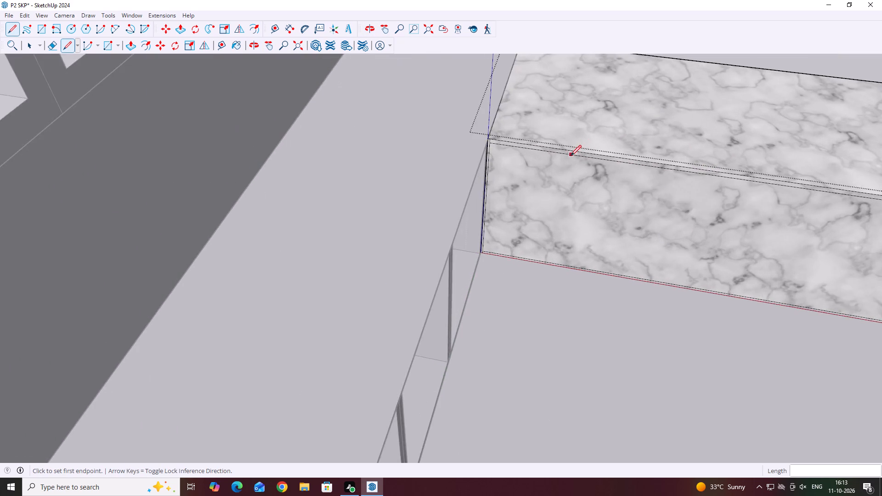
pyautogui.scroll(2, 571, 156)
# Copy the vertical border line beside the inner corner along the wing front onto the vertical border line at the far end.
pyautogui.press('space')
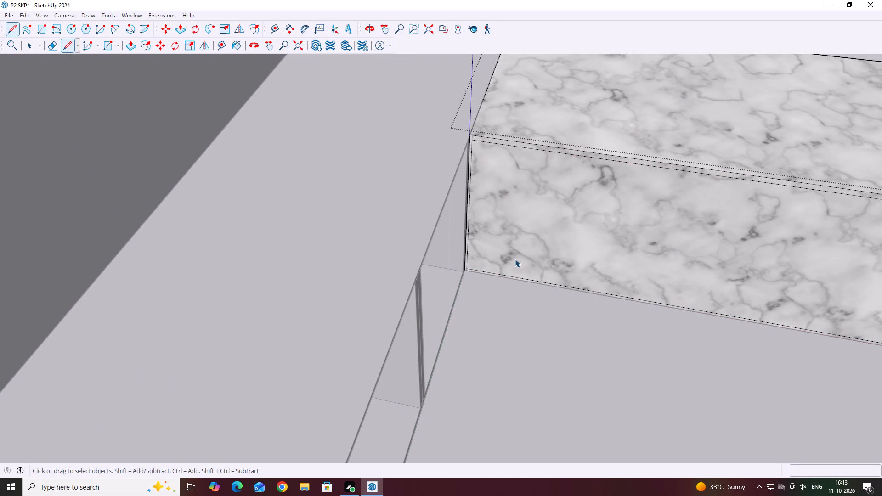
pyautogui.scroll(6, 463, 175)
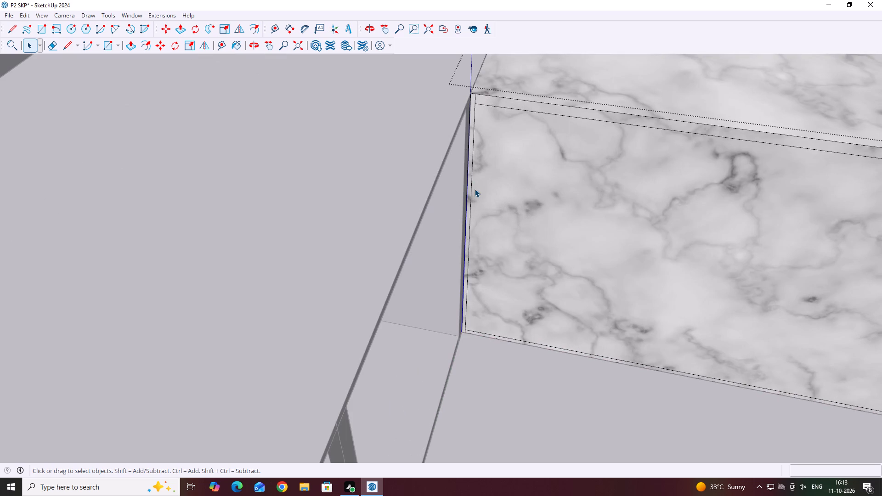
pyautogui.click(471, 190)
pyautogui.moveTo(487, 288); pyautogui.dragTo(511, 297, button='middle')
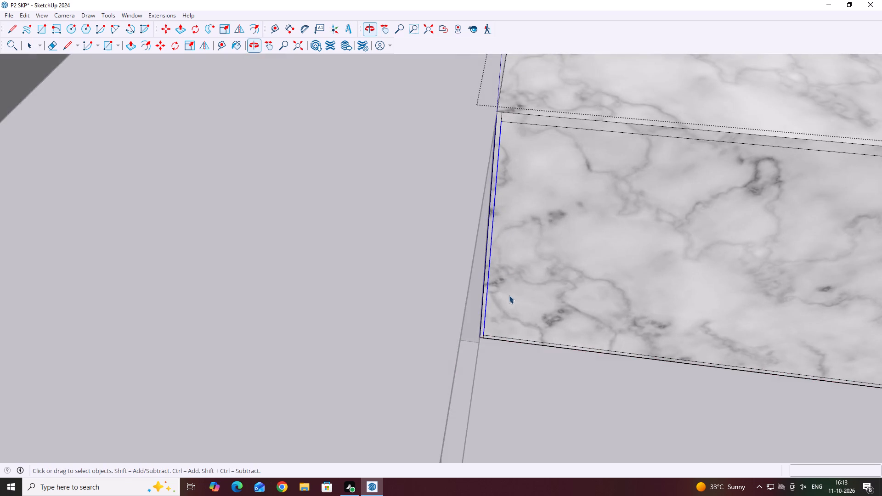
pyautogui.scroll(2, 490, 328)
pyautogui.press('m')
pyautogui.scroll(3, 476, 340)
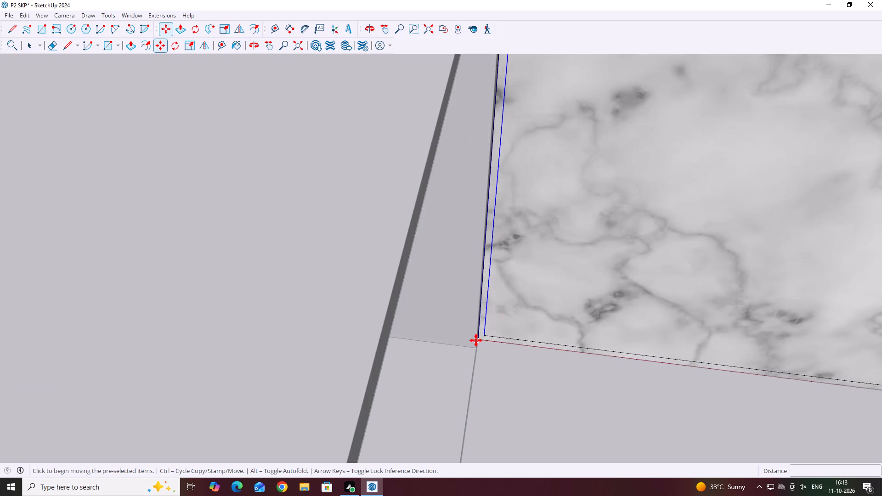
pyautogui.moveTo(485, 334); pyautogui.dragTo(490, 335)
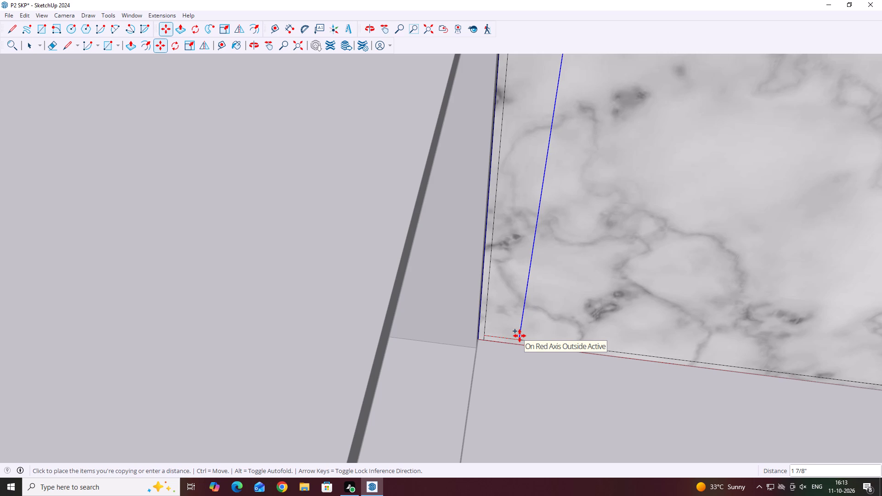
pyautogui.scroll(-14, 551, 349)
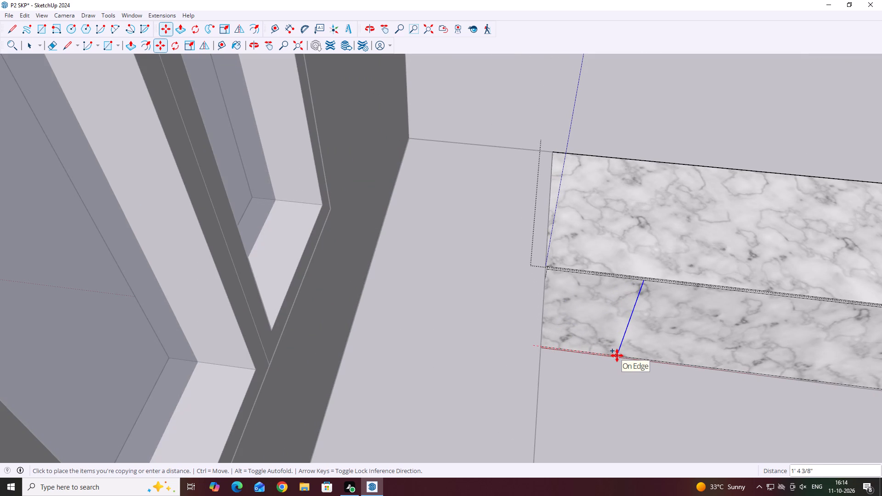
pyautogui.press('/')
pyautogui.press('Escape')
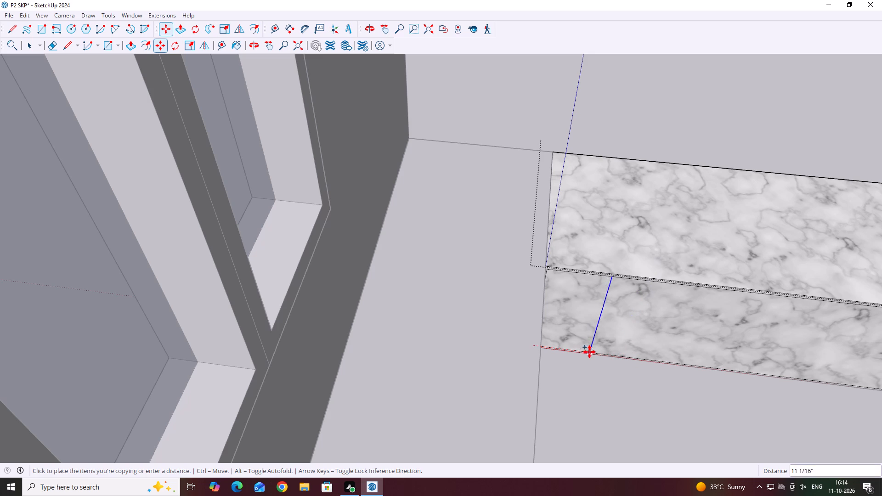
pyautogui.moveTo(617, 338); pyautogui.dragTo(516, 317, button='middle')
pyautogui.scroll(-11, 499, 316)
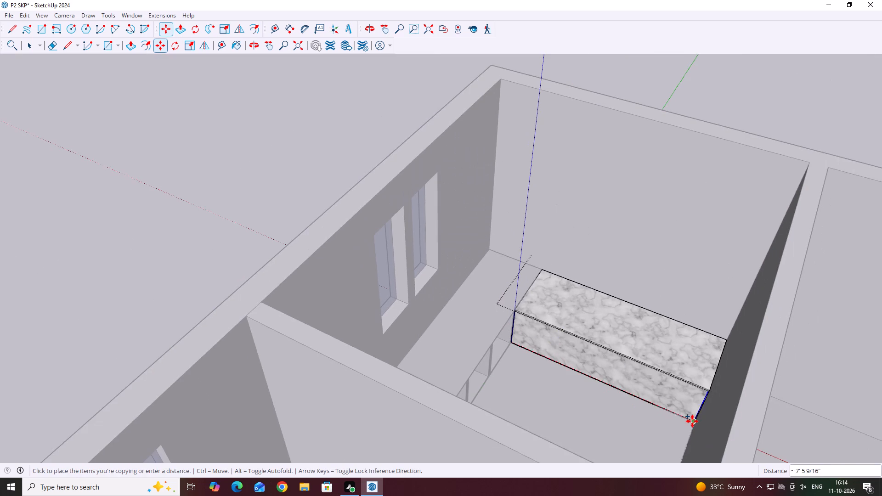
pyautogui.scroll(16, 692, 421)
pyautogui.middleClick(691, 421)
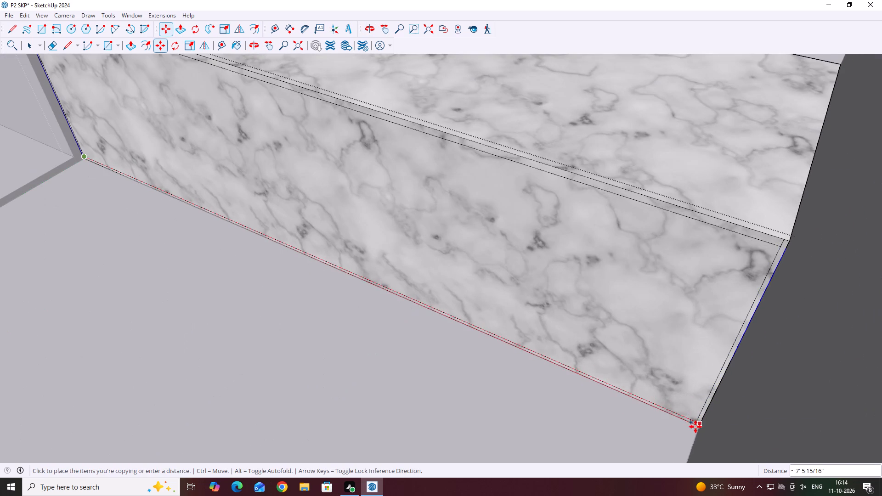
pyautogui.scroll(5, 697, 425)
pyautogui.click(696, 421)
pyautogui.scroll(-5, 656, 386)
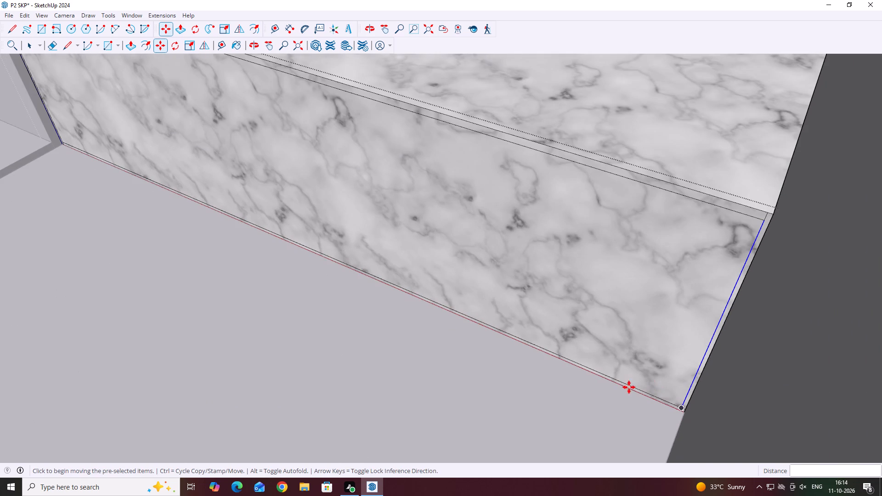
# Divide the copied span into five equal spaces with evenly spaced vertical divider lines.
pyautogui.press('/')
pyautogui.press('6')
pyautogui.press('5')
pyautogui.press('BackSpace')
pyautogui.press('BackSpace')
pyautogui.press('5')
pyautogui.press('Return')
# Copy the second divider line from the inner corner about 3/16" towards the far end of the wing front.
pyautogui.scroll(-4, 685, 376)
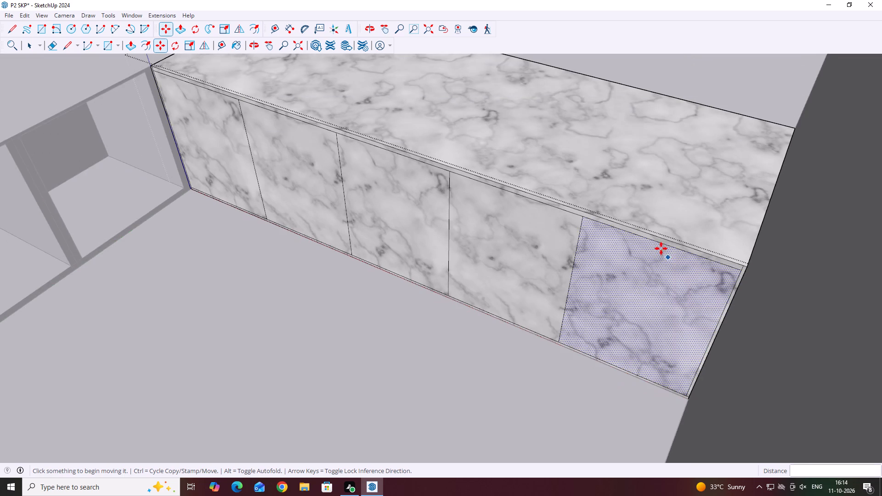
pyautogui.scroll(-11, 586, 306)
pyautogui.moveTo(662, 311); pyautogui.dragTo(749, 308, button='middle')
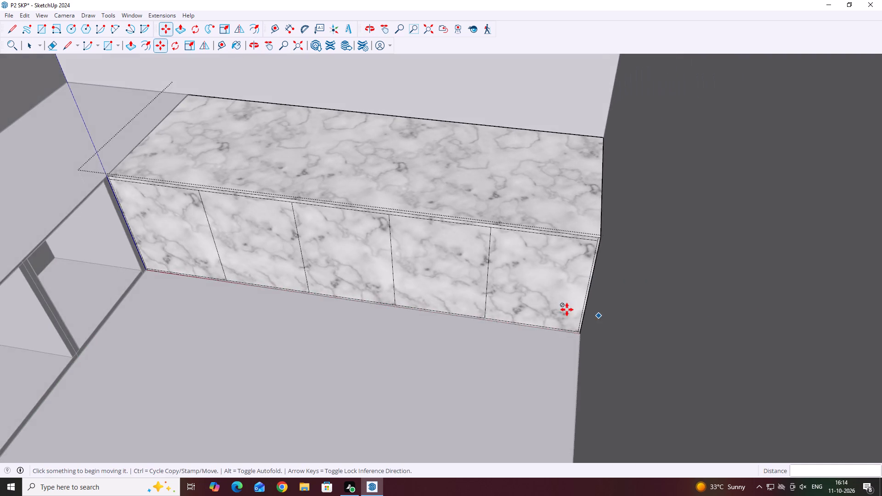
pyautogui.scroll(-13, 475, 290)
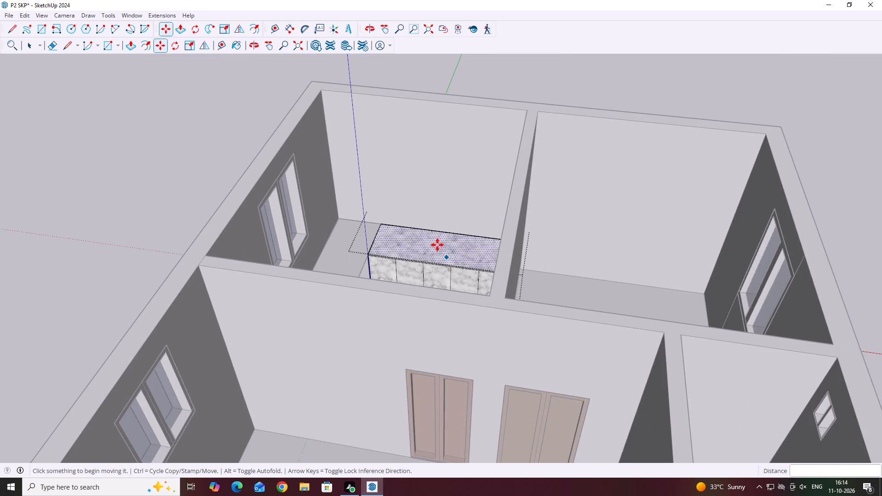
pyautogui.moveTo(480, 173); pyautogui.dragTo(467, 202, button='middle')
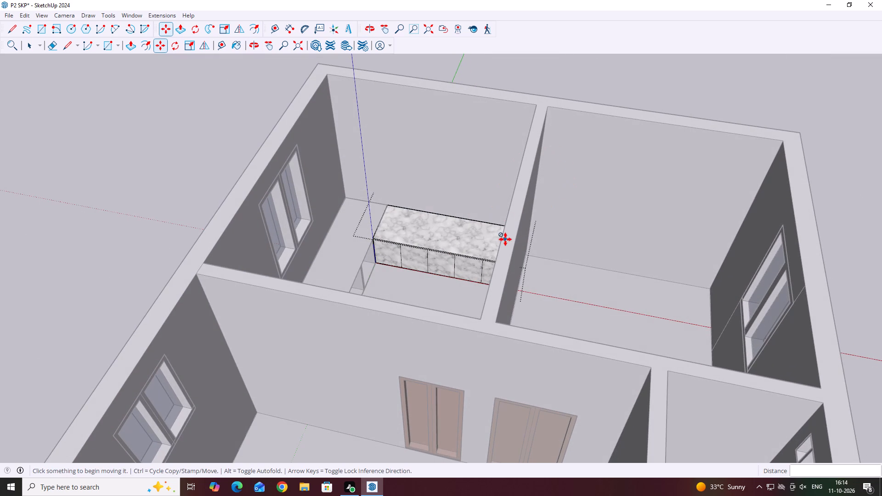
pyautogui.press('space')
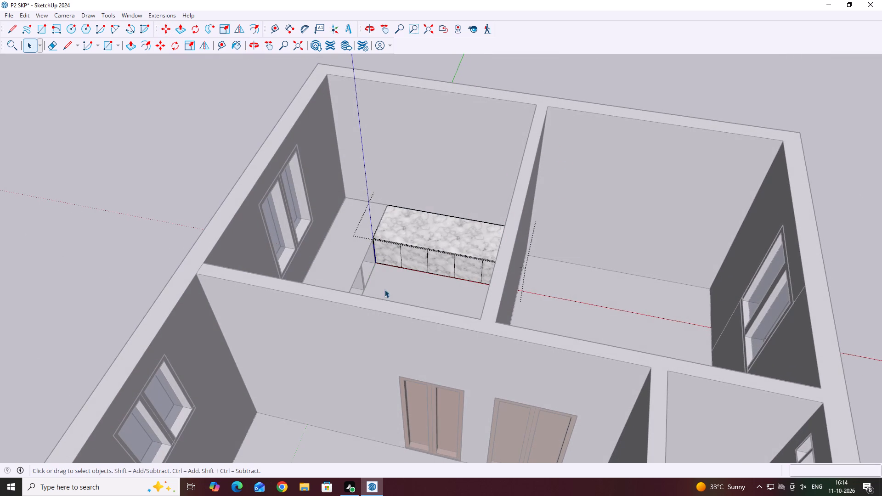
pyautogui.scroll(3, 377, 287)
pyautogui.moveTo(446, 265); pyautogui.dragTo(490, 256, button='middle')
pyautogui.scroll(10, 438, 243)
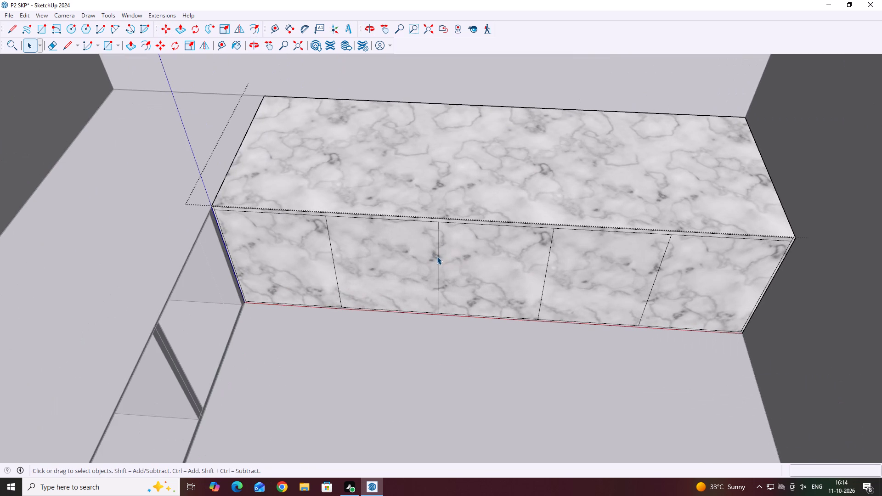
pyautogui.click(438, 257)
pyautogui.scroll(5, 434, 322)
pyautogui.moveTo(473, 275); pyautogui.dragTo(486, 248, button='middle')
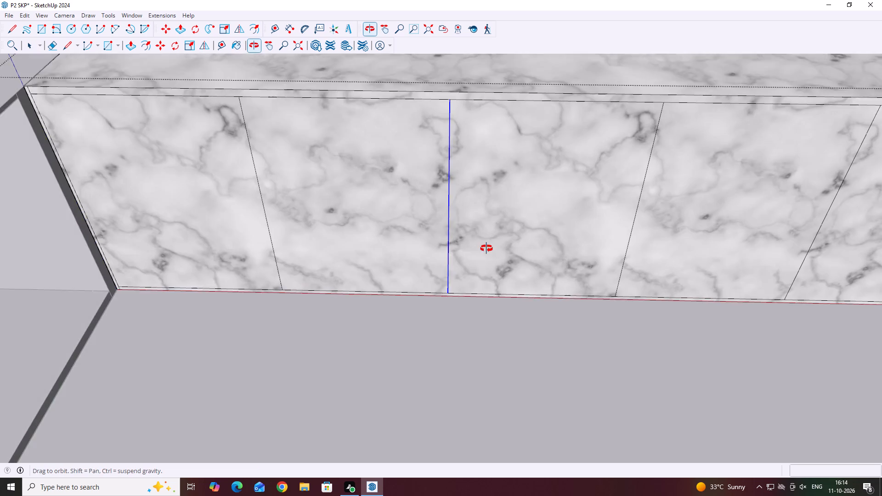
pyautogui.moveTo(486, 248); pyautogui.dragTo(488, 239, button='middle')
pyautogui.scroll(9, 451, 287)
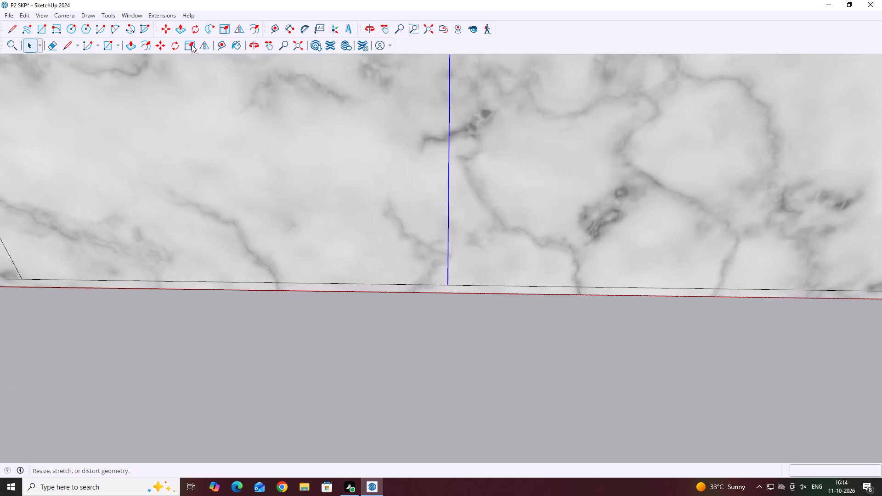
pyautogui.click(161, 50)
pyautogui.scroll(3, 431, 298)
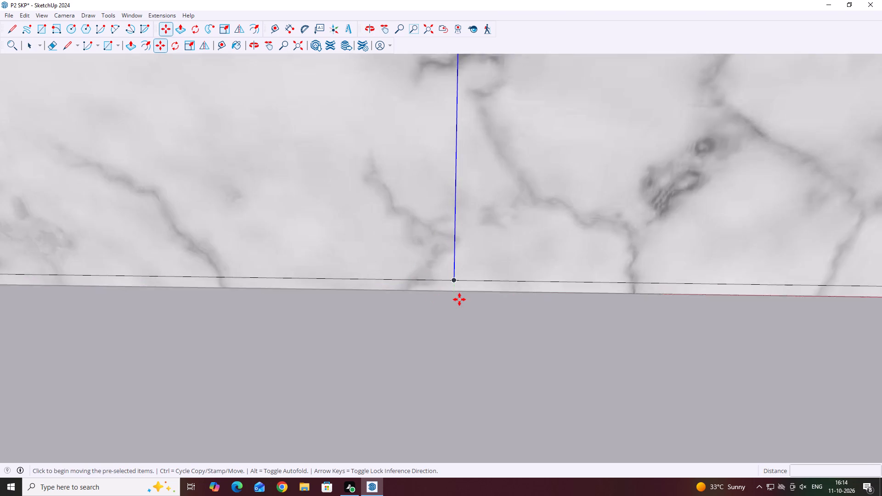
pyautogui.scroll(4, 459, 299)
pyautogui.click(453, 274)
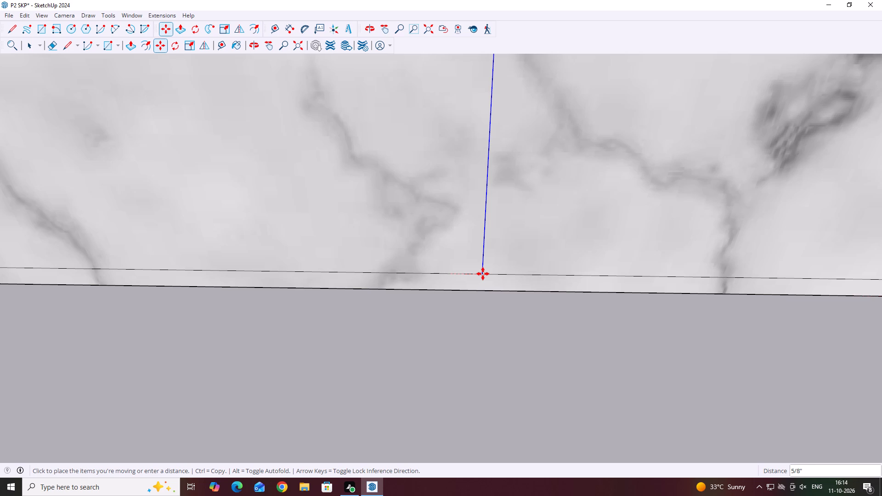
pyautogui.scroll(2, 490, 275)
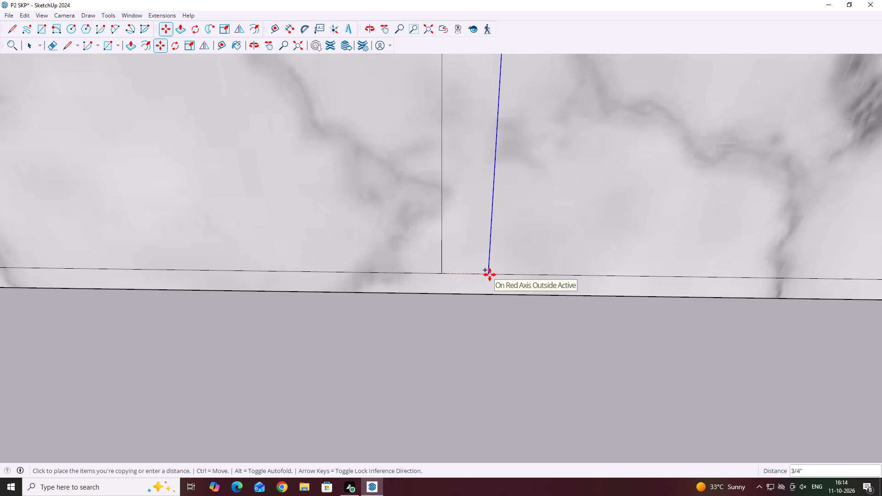
pyautogui.scroll(2, 470, 274)
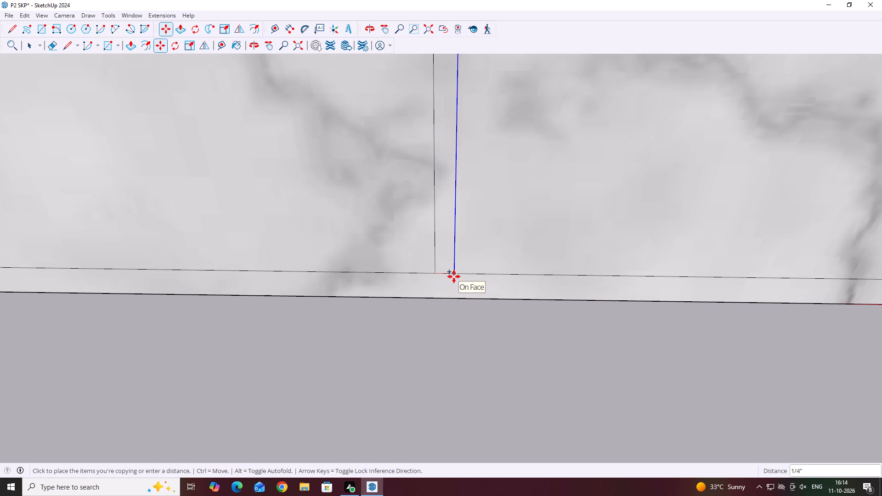
pyautogui.scroll(1, 453, 276)
pyautogui.click(448, 276)
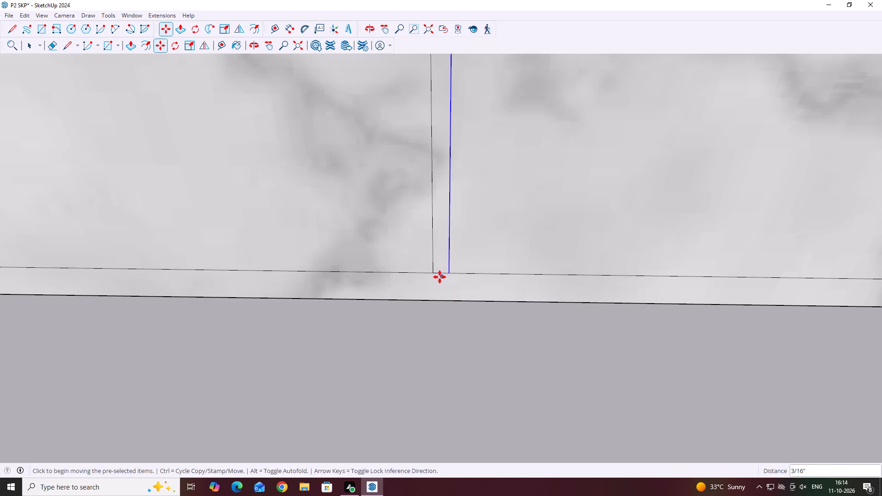
# Copy the original second divider line about 1/4" towards the inner corner.
pyautogui.press('space')
pyautogui.click(433, 268)
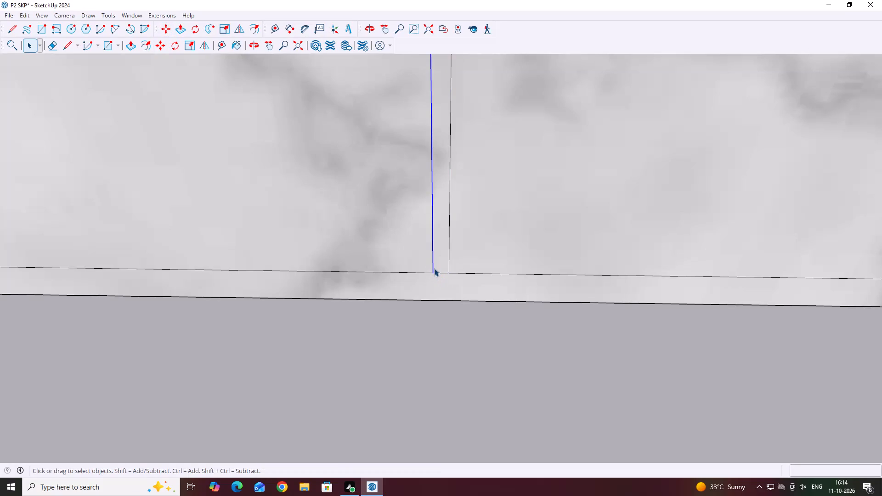
pyautogui.press('m')
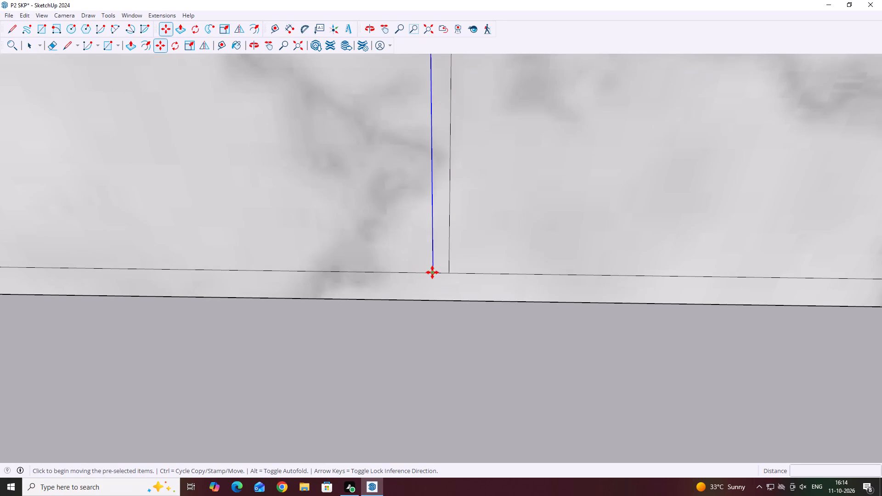
pyautogui.click(433, 272)
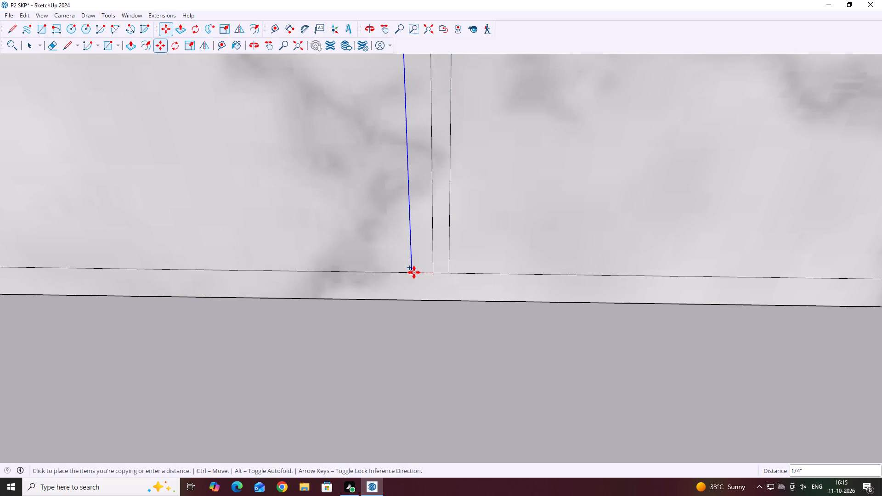
pyautogui.click(411, 272)
pyautogui.press('space')
# Copy the third divider line from the inner corner about 3/8" towards the far end of the wing front.
pyautogui.scroll(-6, 393, 264)
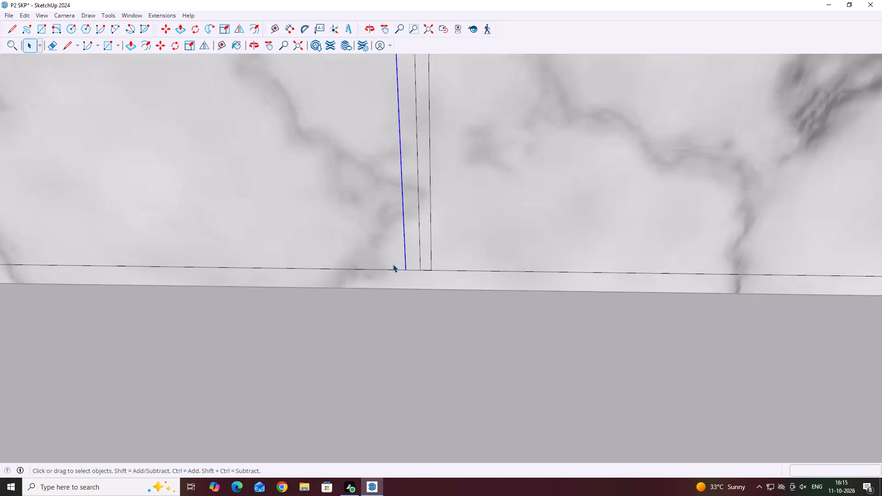
pyautogui.scroll(-20, 393, 264)
pyautogui.scroll(3, 515, 261)
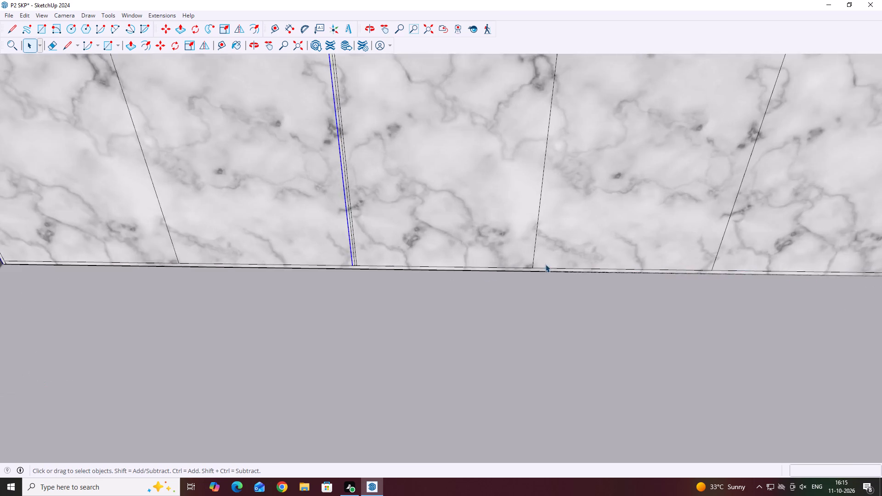
pyautogui.scroll(4, 545, 264)
pyautogui.click(530, 266)
pyautogui.moveTo(519, 255); pyautogui.dragTo(510, 252, button='middle')
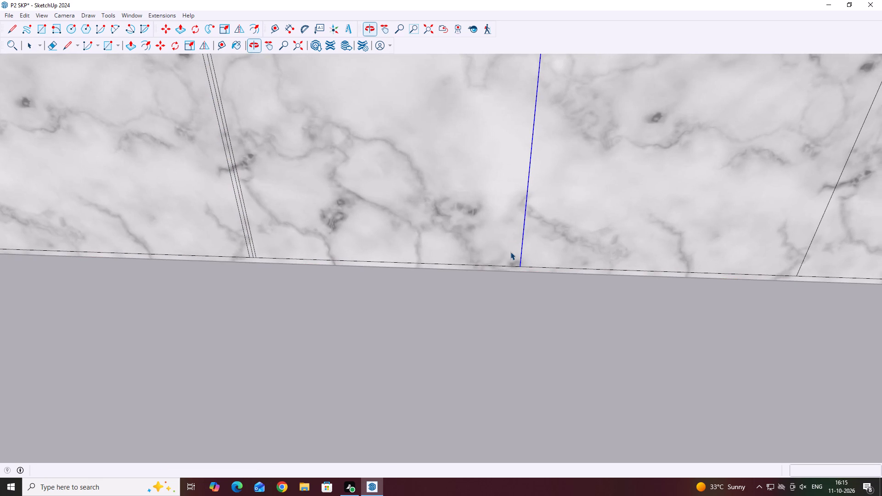
pyautogui.press('m')
pyautogui.scroll(5, 518, 277)
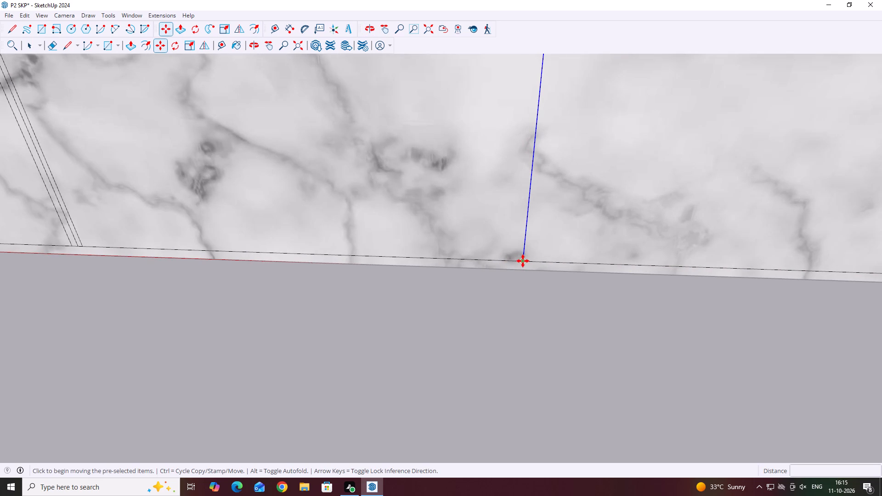
pyautogui.click(522, 260)
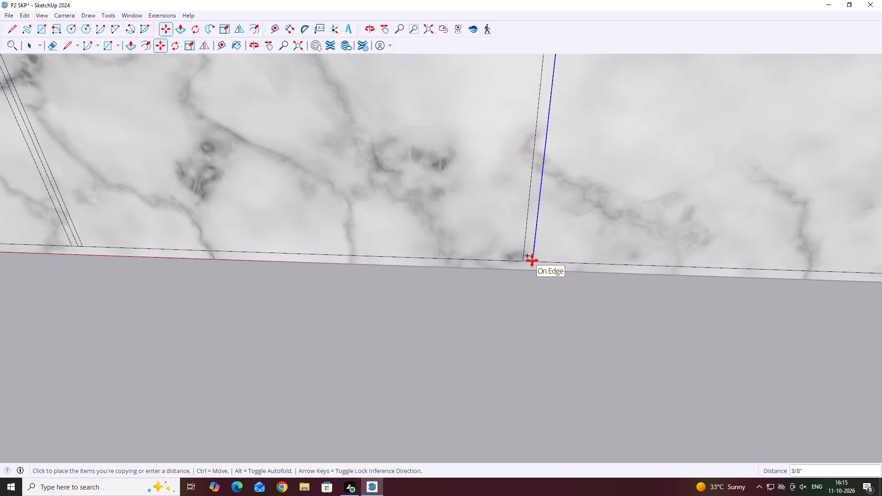
pyautogui.click(532, 260)
pyautogui.scroll(2, 537, 263)
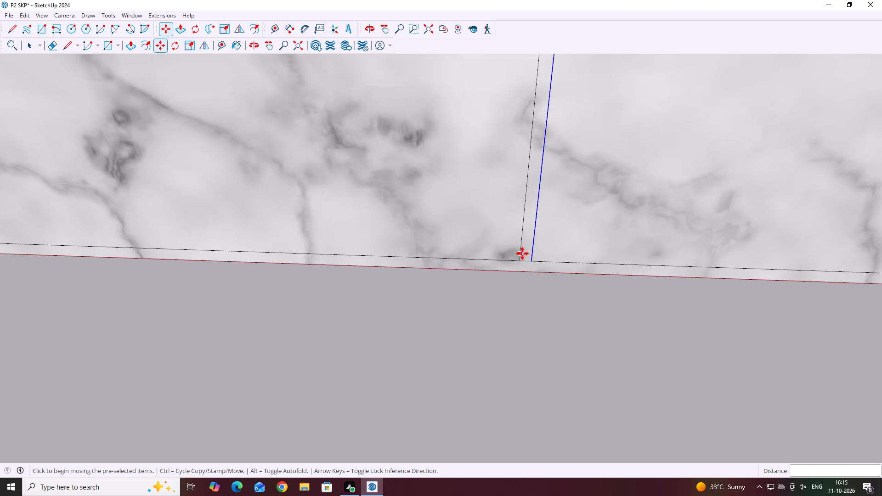
pyautogui.press('space')
# Copy the original third divider line about 3/8" towards the inner corner.
pyautogui.click(521, 253)
pyautogui.press('m')
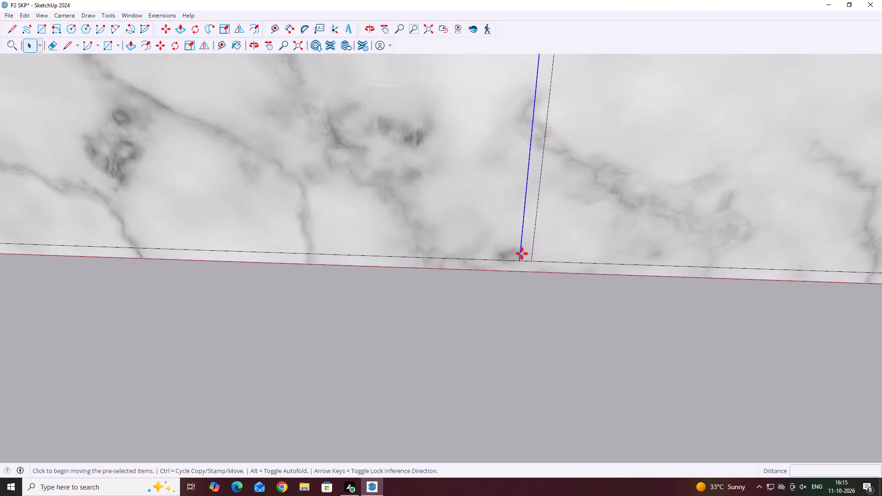
pyautogui.scroll(3, 522, 271)
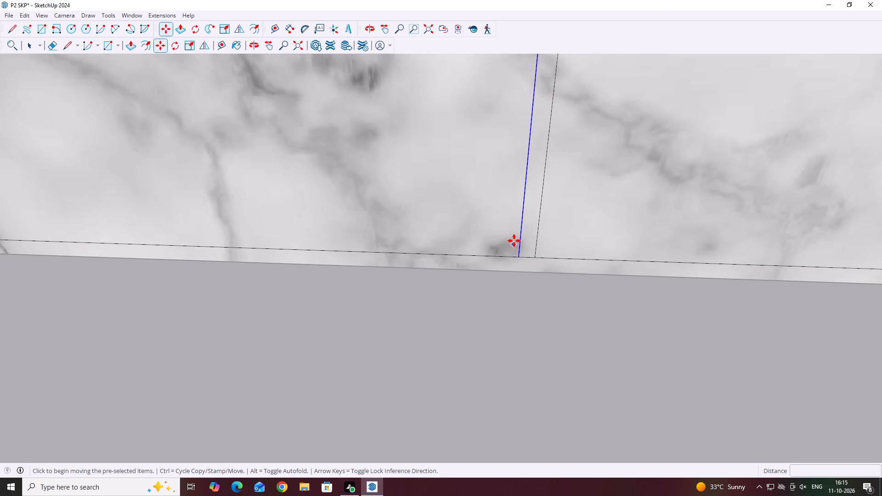
pyautogui.scroll(5, 514, 234)
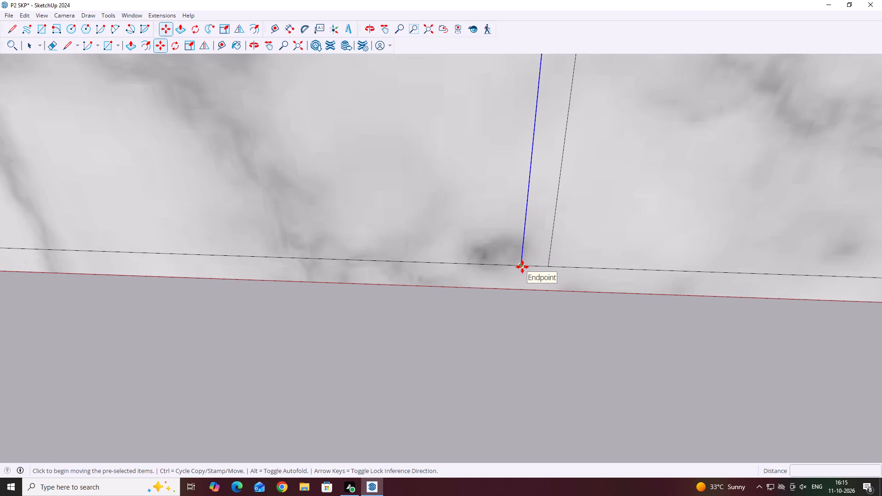
pyautogui.click(522, 267)
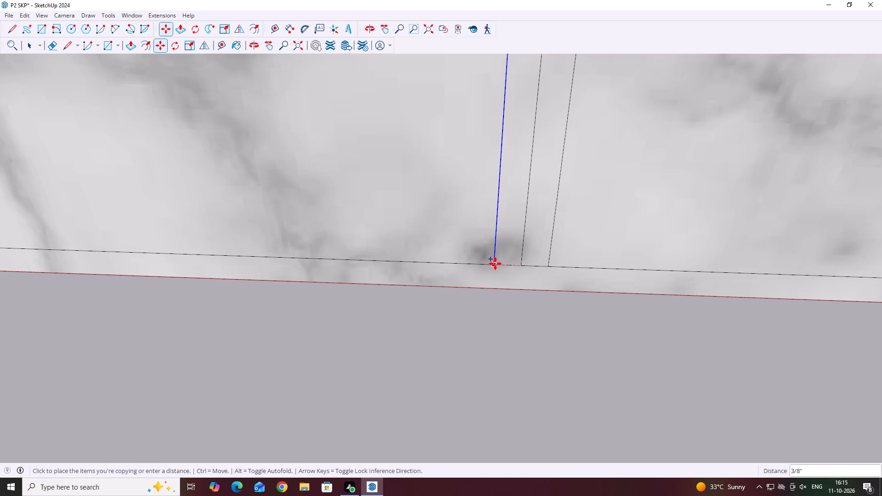
pyautogui.click(495, 264)
pyautogui.scroll(-4, 447, 265)
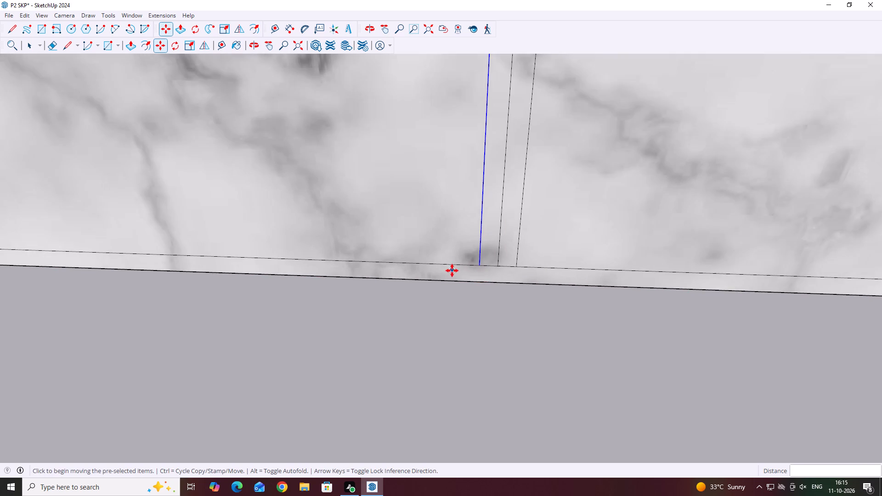
pyautogui.scroll(-6, 452, 271)
pyautogui.scroll(-19, 454, 272)
pyautogui.press('space')
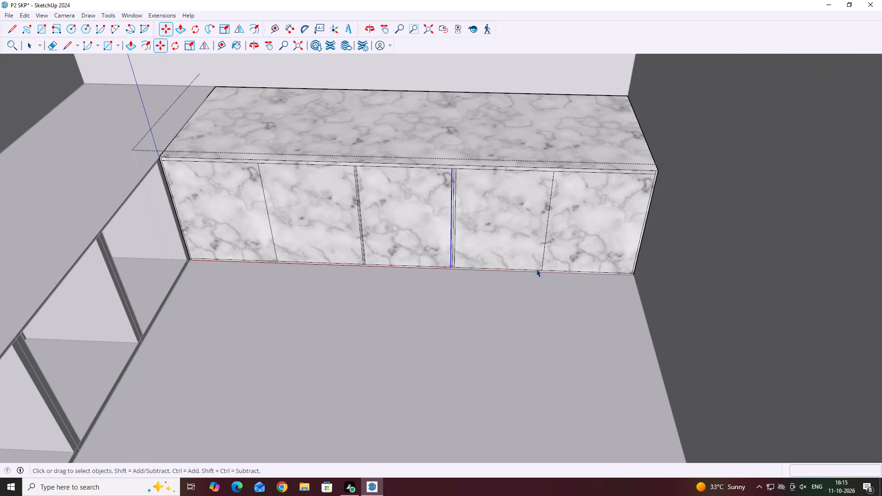
# Copy the fourth divider line from the inner corner about 1/4" towards the far end of the wing front.
pyautogui.scroll(5, 536, 269)
pyautogui.click(546, 266)
pyautogui.scroll(4, 560, 271)
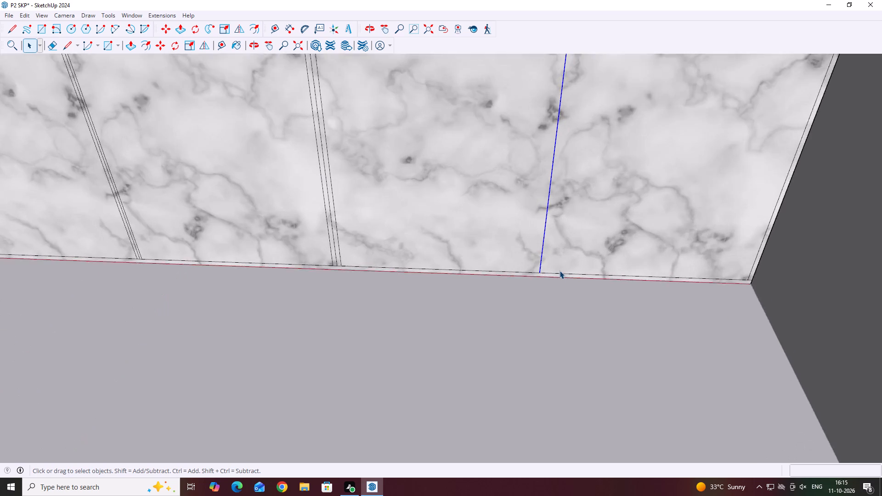
pyautogui.scroll(2, 560, 271)
pyautogui.press('m')
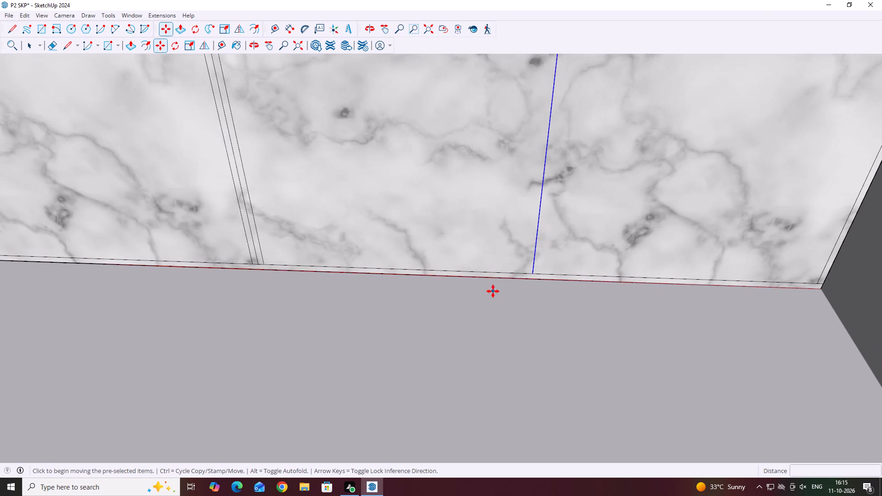
pyautogui.scroll(7, 526, 267)
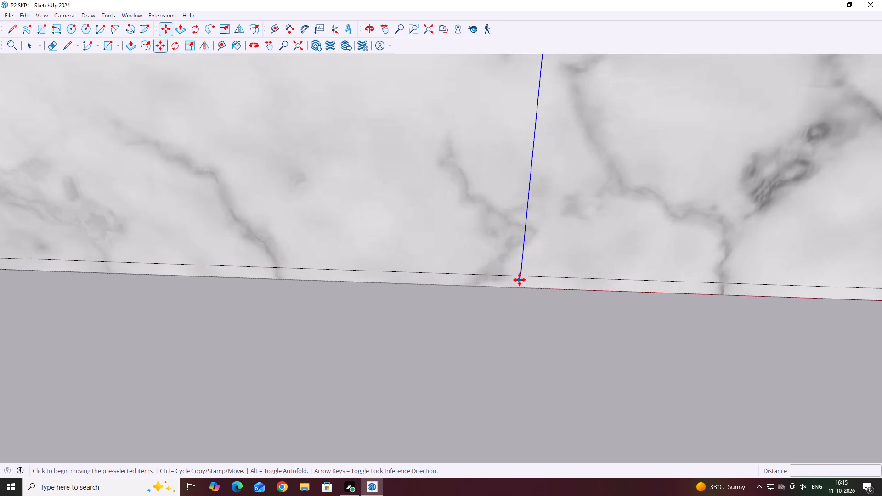
pyautogui.scroll(2, 520, 280)
pyautogui.click(519, 275)
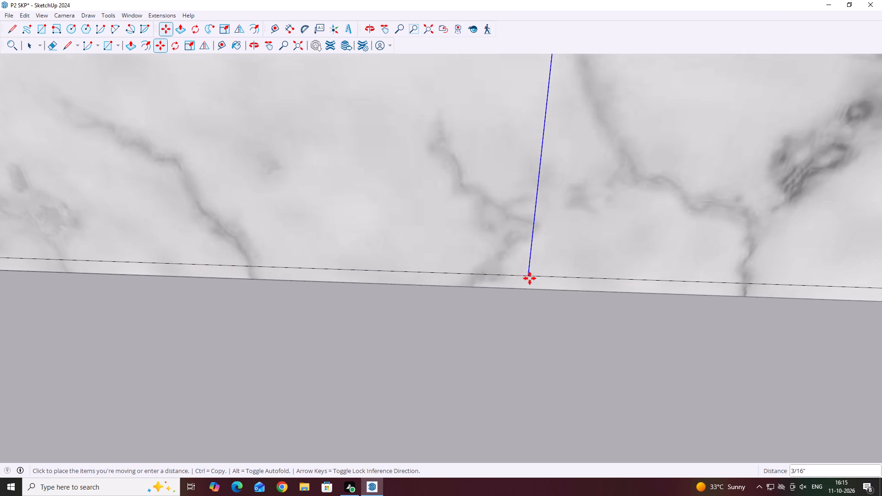
pyautogui.click(530, 277)
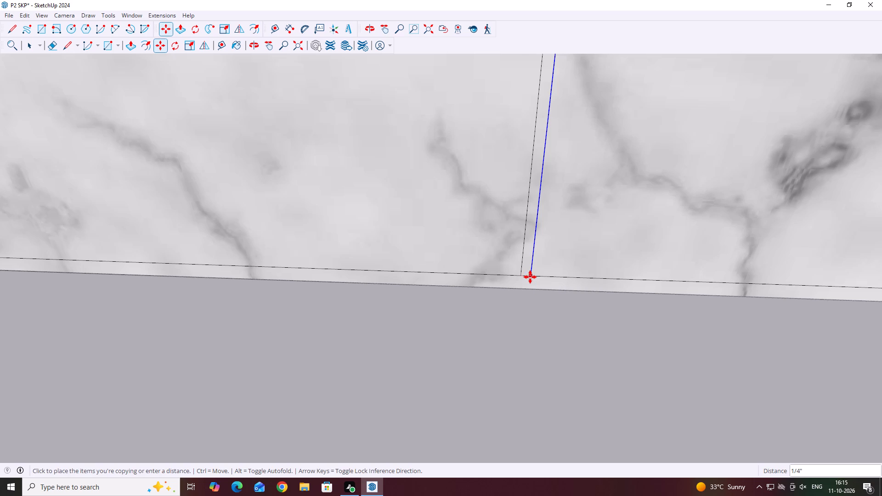
pyautogui.press('space')
# Copy the original fourth divider line about 3/16" towards the inner corner.
pyautogui.scroll(5, 527, 278)
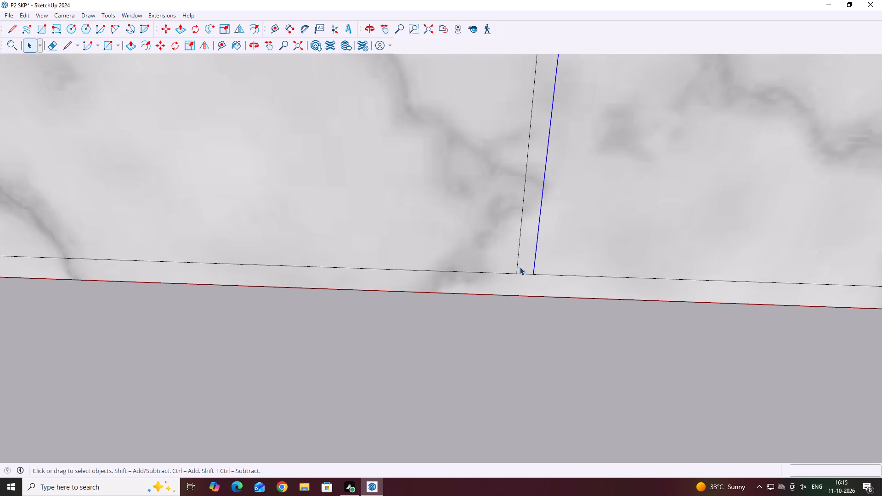
pyautogui.click(520, 266)
pyautogui.click(517, 266)
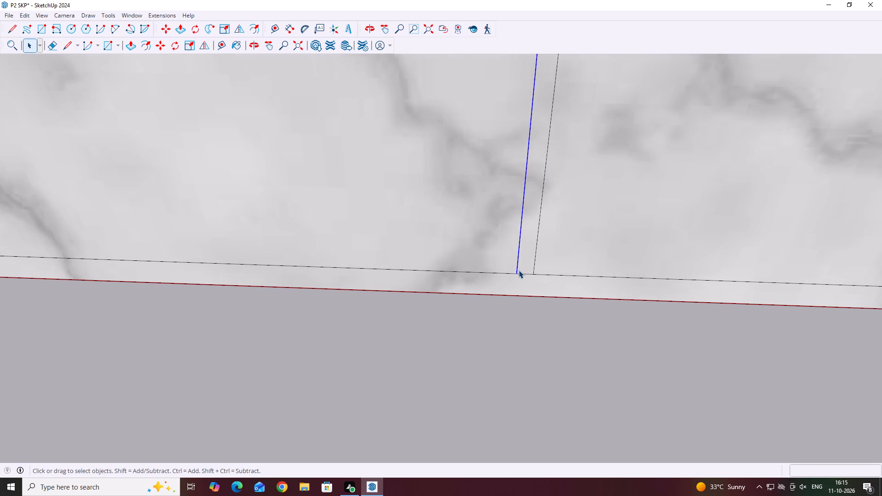
pyautogui.press('m')
pyautogui.scroll(4, 514, 279)
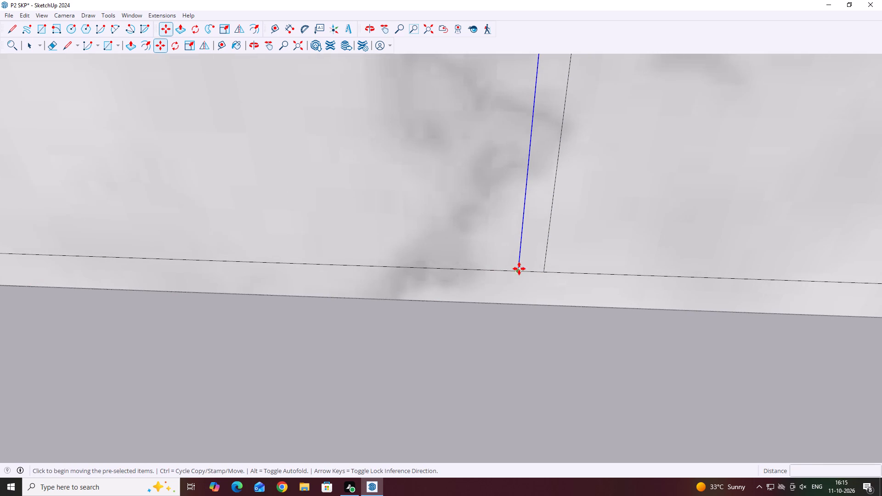
pyautogui.click(518, 271)
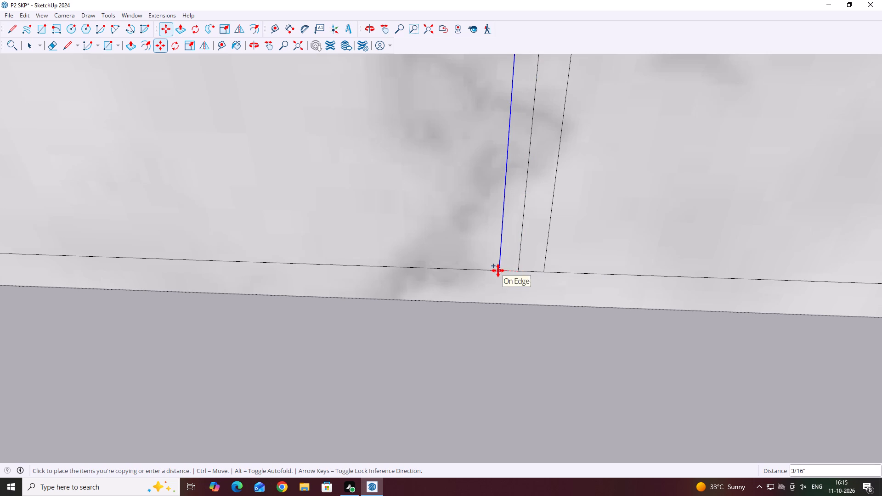
pyautogui.click(498, 271)
pyautogui.press('space')
# Copy the first divider line beside the inner corner about 1" towards the far end of the wing front.
pyautogui.scroll(-20, 415, 254)
pyautogui.scroll(-4, 415, 254)
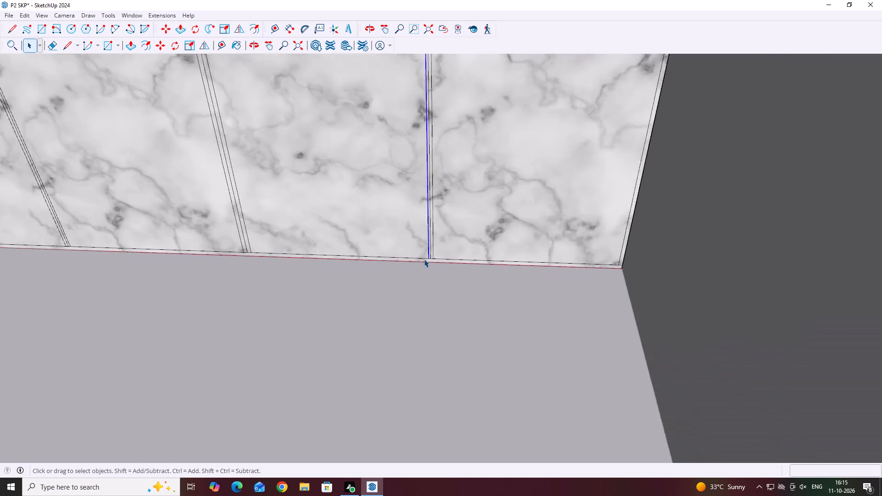
pyautogui.scroll(-1, 424, 259)
pyautogui.scroll(-12, 592, 254)
pyautogui.moveTo(594, 282); pyautogui.dragTo(593, 328, button='middle')
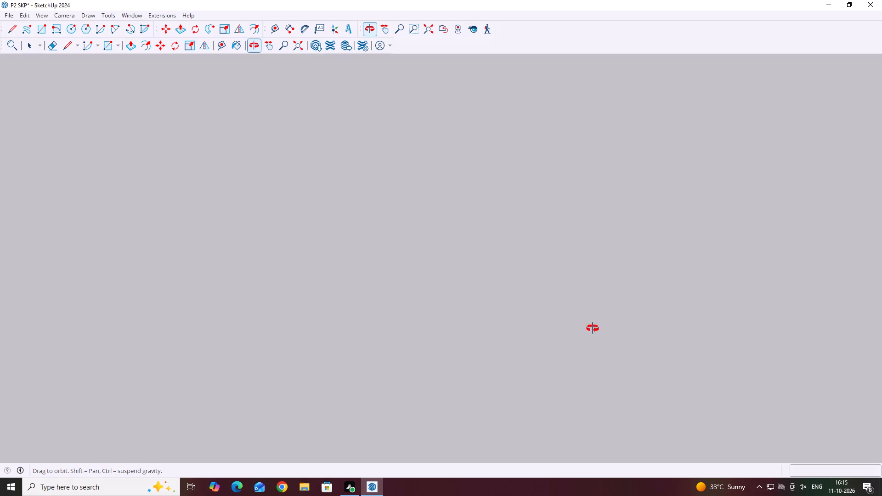
pyautogui.moveTo(593, 328); pyautogui.dragTo(541, 273, button='middle')
pyautogui.scroll(-20, 583, 318)
pyautogui.scroll(-1, 583, 318)
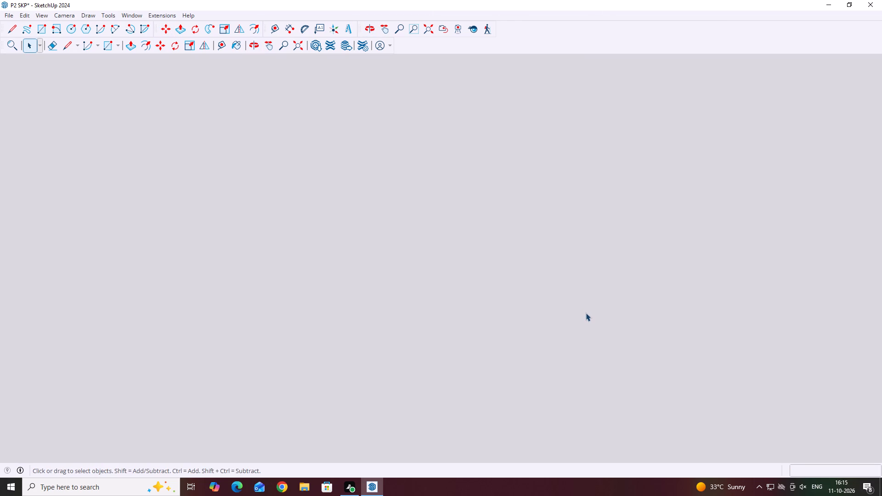
pyautogui.scroll(-20, 586, 313)
pyautogui.moveTo(619, 235); pyautogui.dragTo(598, 246, button='middle')
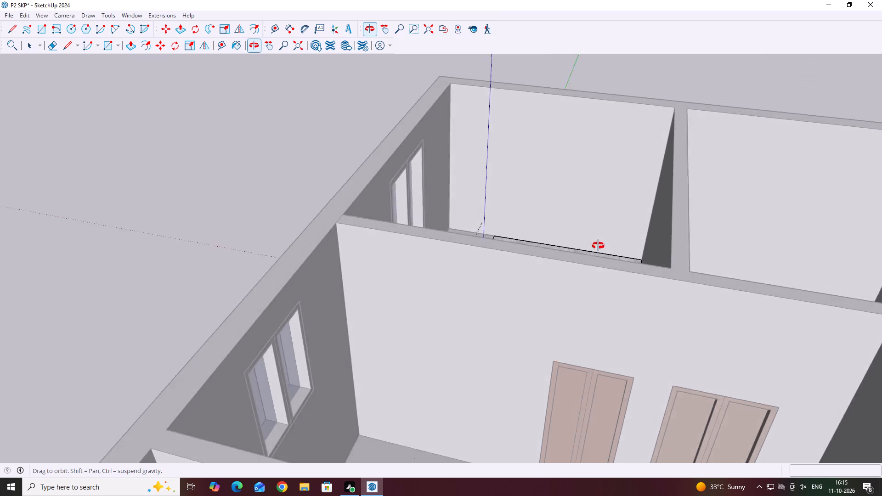
pyautogui.moveTo(598, 246); pyautogui.dragTo(581, 321, button='middle')
pyautogui.scroll(15, 521, 263)
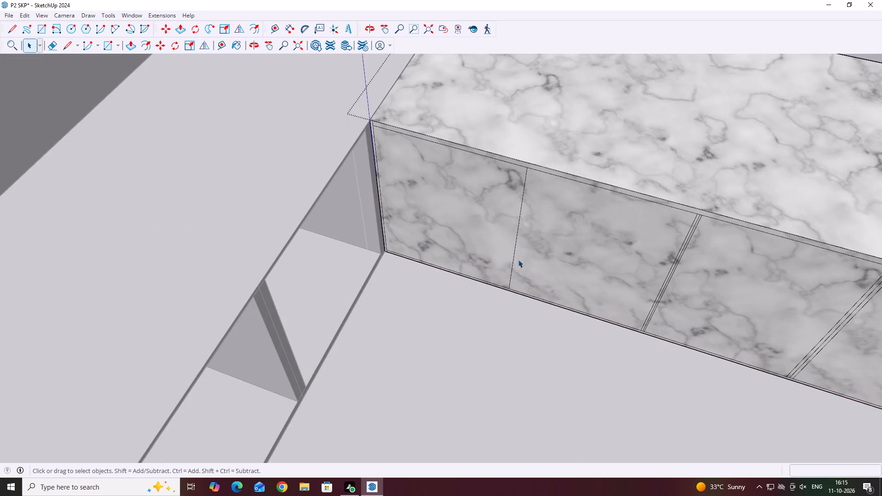
pyautogui.moveTo(518, 259); pyautogui.dragTo(516, 239, button='middle')
pyautogui.scroll(4, 516, 246)
pyautogui.click(511, 259)
pyautogui.press('m')
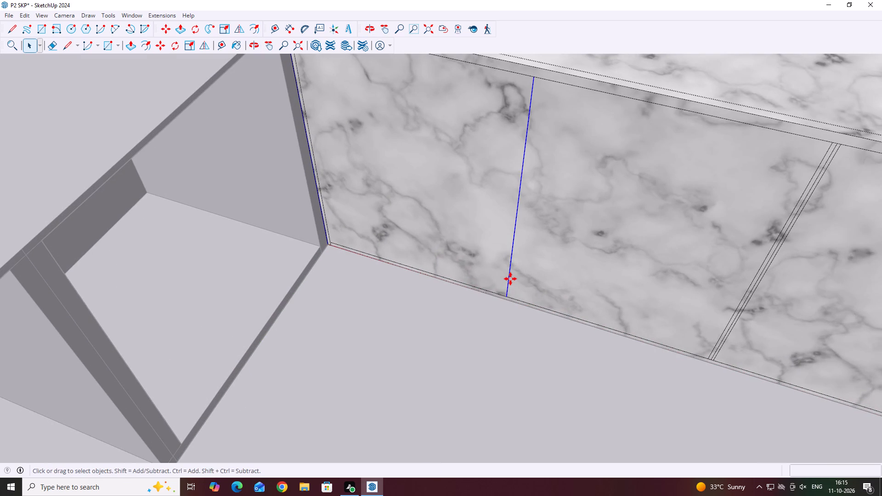
pyautogui.scroll(3, 505, 297)
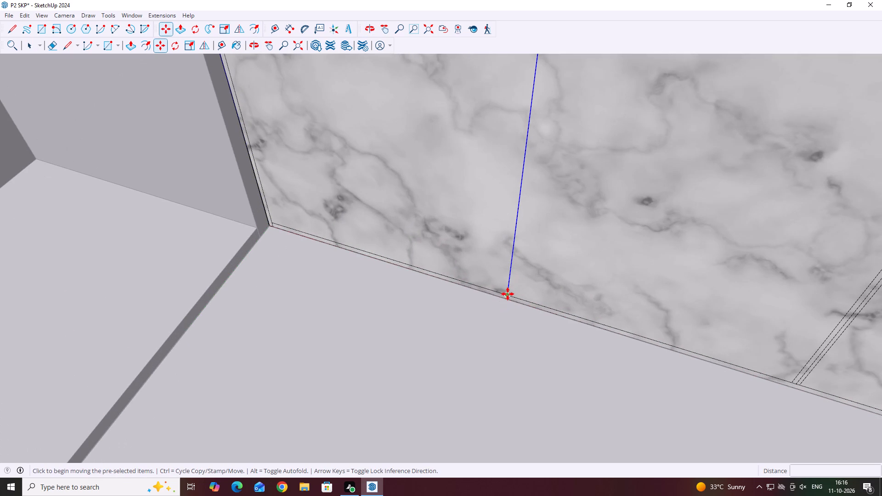
pyautogui.click(508, 294)
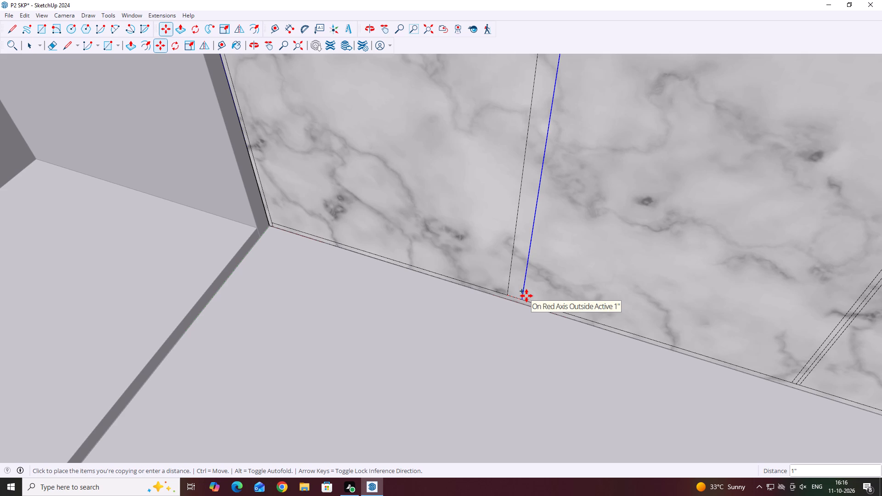
pyautogui.scroll(2, 519, 295)
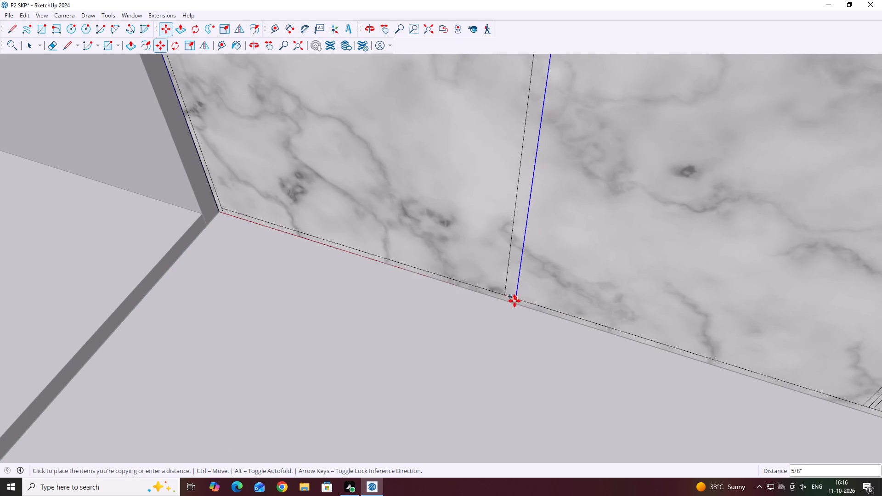
pyautogui.click(520, 301)
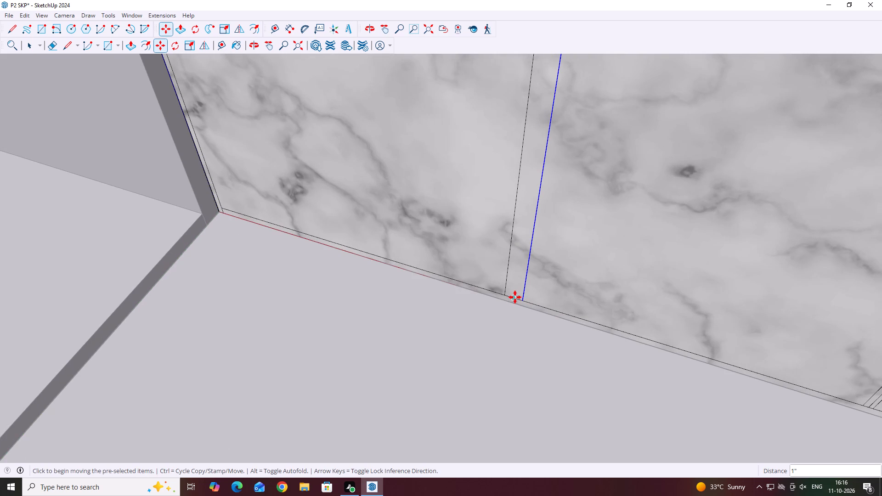
pyautogui.scroll(3, 515, 297)
pyautogui.press('space')
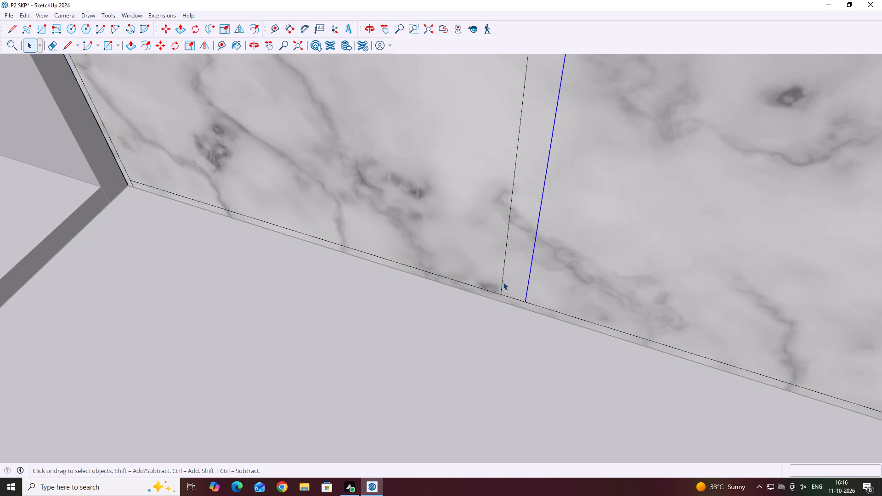
# Copy the original first divider line a short distance towards the inner corner, completing its three-line divider strip.
pyautogui.click(503, 282)
pyautogui.press('m')
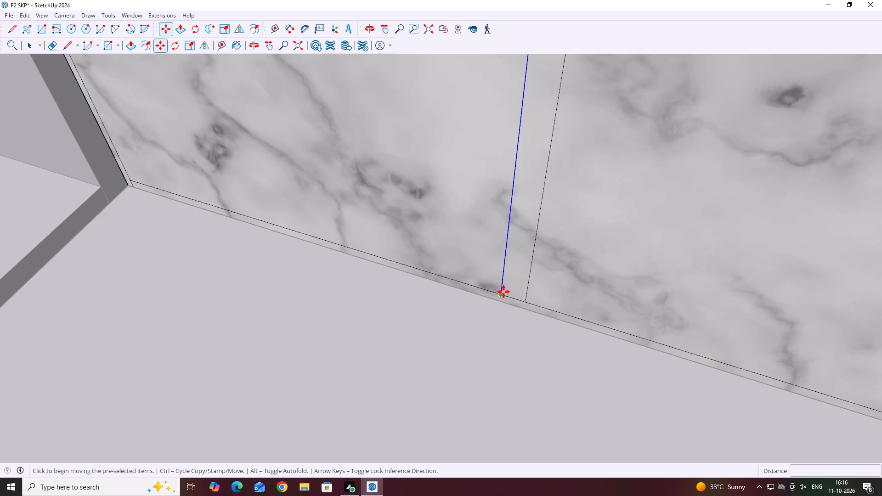
pyautogui.scroll(2, 503, 294)
pyautogui.click(499, 294)
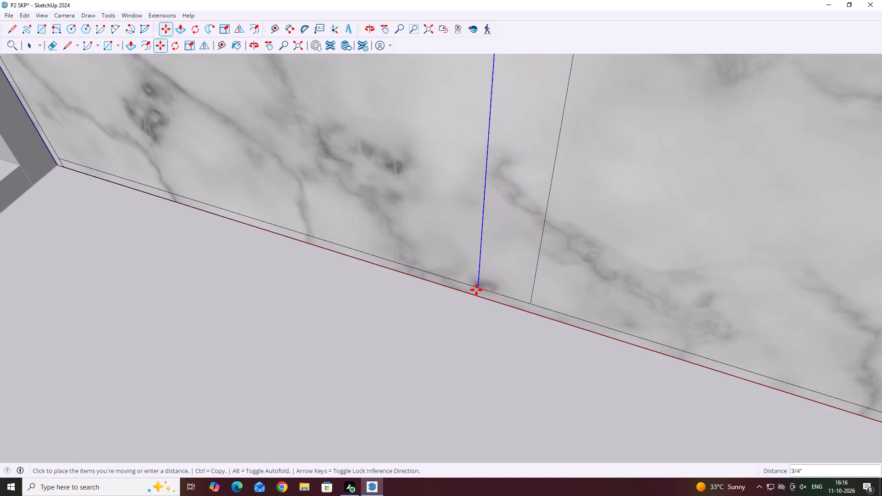
pyautogui.click(468, 287)
pyautogui.press('space')
pyautogui.scroll(-6, 466, 283)
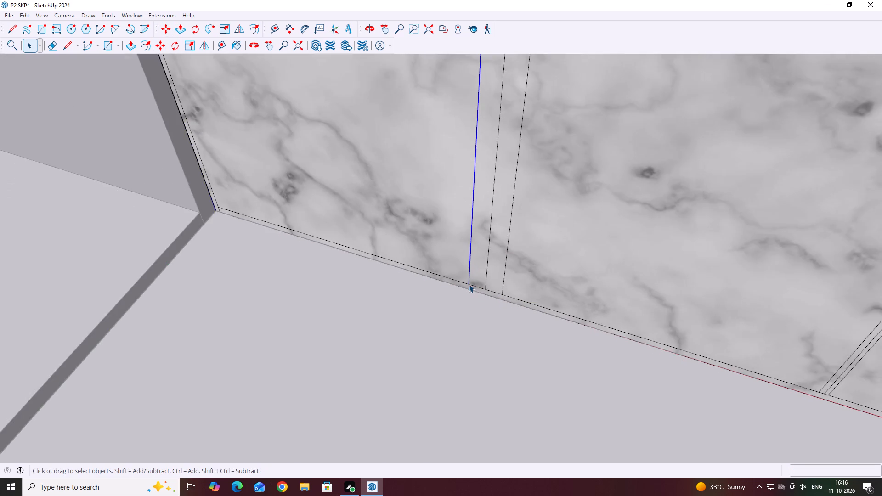
# Push the five front panels of the wing beside the window-wall wing inward by the same push depth, opening its compartments between the divider strips.
pyautogui.scroll(-5, 473, 286)
pyautogui.moveTo(493, 286); pyautogui.dragTo(550, 272, button='middle')
pyautogui.scroll(-11, 551, 271)
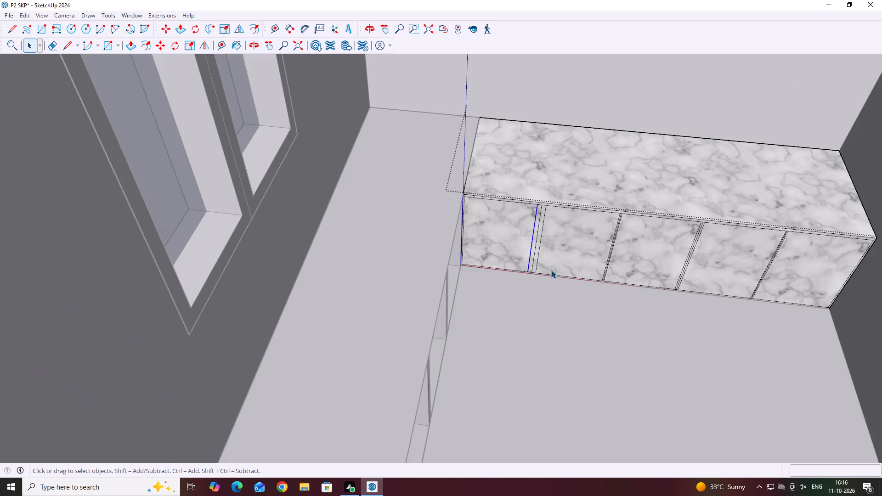
pyautogui.moveTo(582, 279); pyautogui.dragTo(577, 291, button='middle')
pyautogui.scroll(1, 588, 255)
pyautogui.click(588, 247)
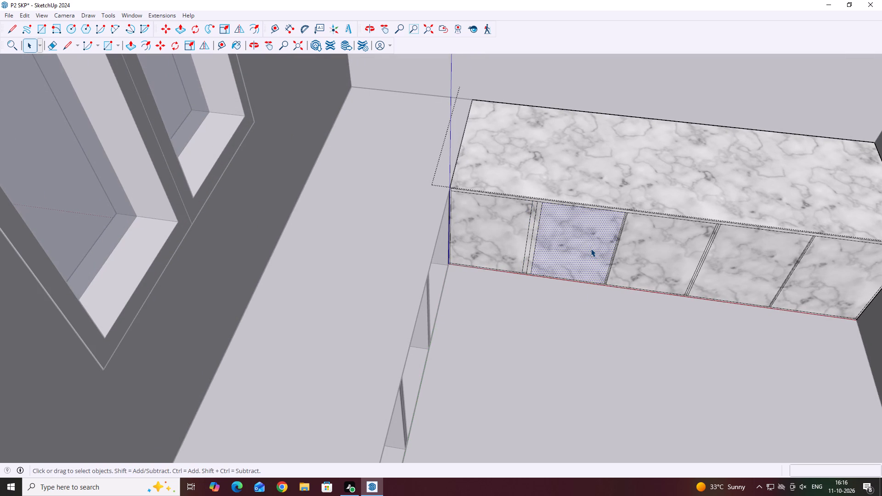
pyautogui.press('p')
pyautogui.doubleClick(578, 238)
pyautogui.doubleClick(645, 235)
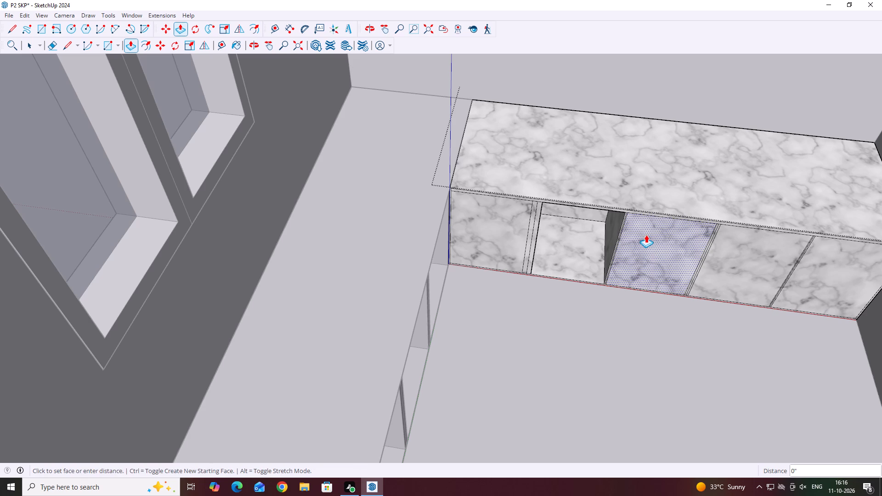
pyautogui.doubleClick(511, 223)
pyautogui.scroll(-5, 522, 236)
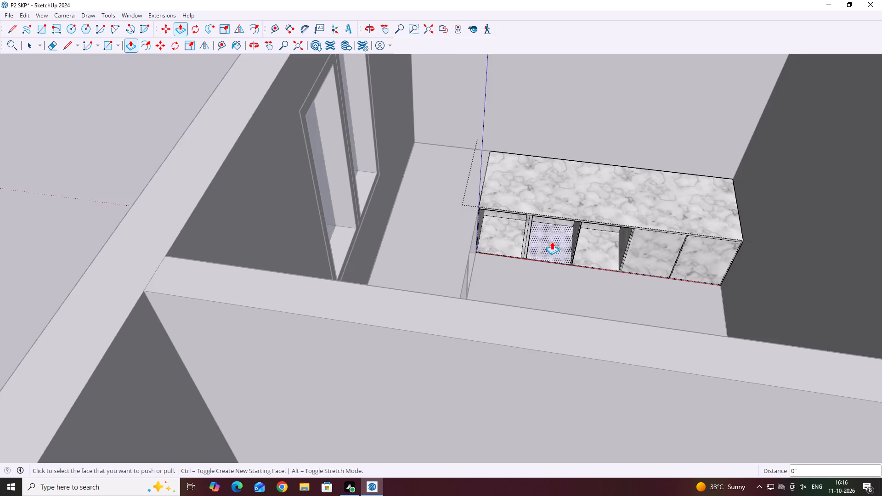
pyautogui.moveTo(655, 246); pyautogui.dragTo(653, 260, button='middle')
pyautogui.scroll(4, 648, 258)
pyautogui.doubleClick(652, 243)
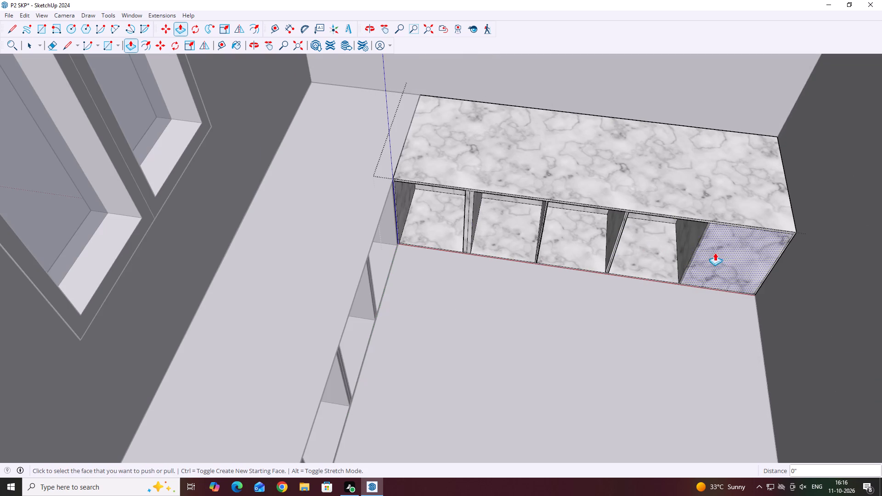
pyautogui.doubleClick(728, 249)
# Leave the wing's editing and examine the compartments and divider strips along both wings of the L-shaped block.
pyautogui.moveTo(527, 245); pyautogui.dragTo(532, 277, button='middle')
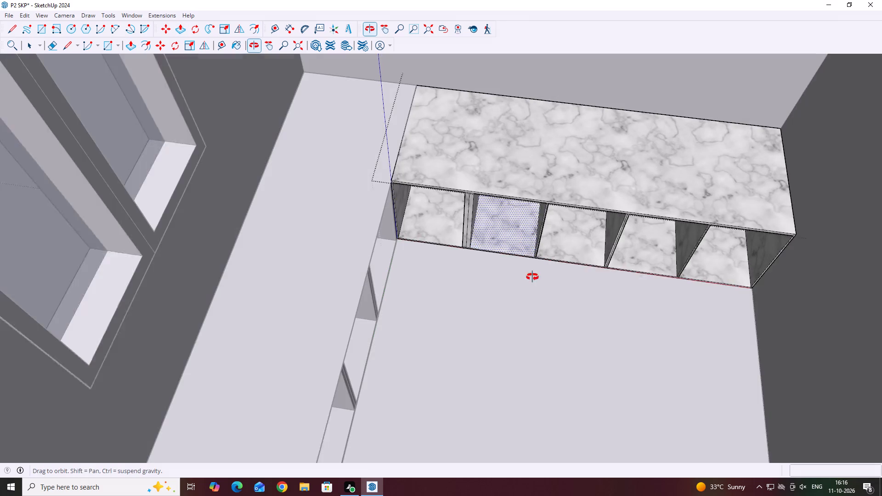
pyautogui.moveTo(532, 277); pyautogui.dragTo(528, 278, button='middle')
pyautogui.press('space')
pyautogui.scroll(3, 443, 207)
pyautogui.moveTo(612, 181); pyautogui.dragTo(573, 114, button='middle')
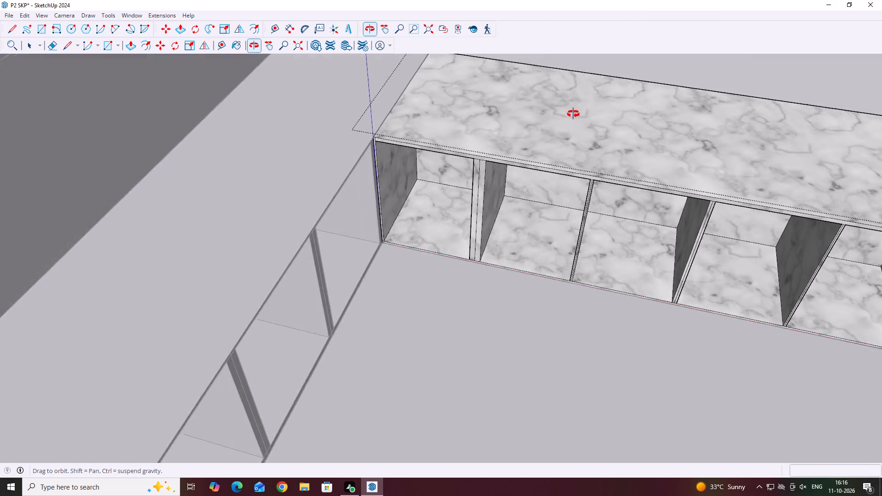
pyautogui.moveTo(573, 114); pyautogui.dragTo(561, 65, button='middle')
pyautogui.moveTo(518, 215); pyautogui.dragTo(534, 108, button='middle')
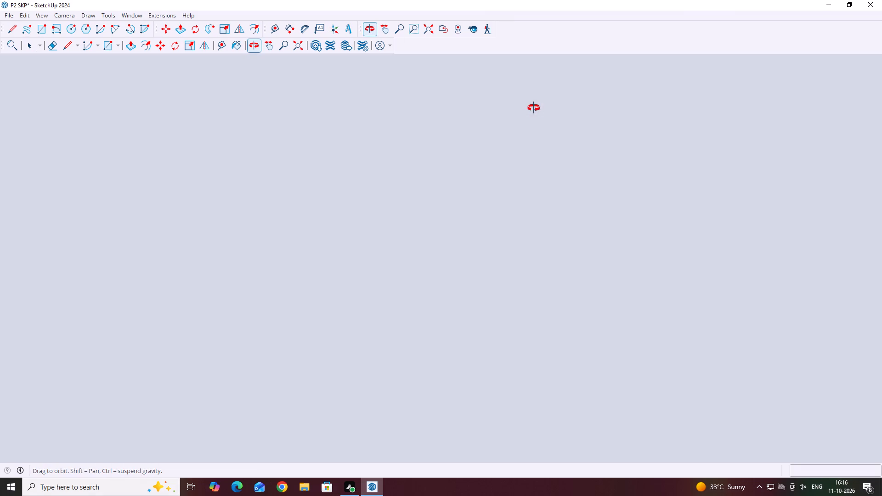
pyautogui.moveTo(534, 108); pyautogui.dragTo(524, 182, button='middle')
pyautogui.scroll(-2, 524, 182)
pyautogui.moveTo(529, 185); pyautogui.dragTo(542, 264, button='middle')
pyautogui.scroll(-1, 542, 263)
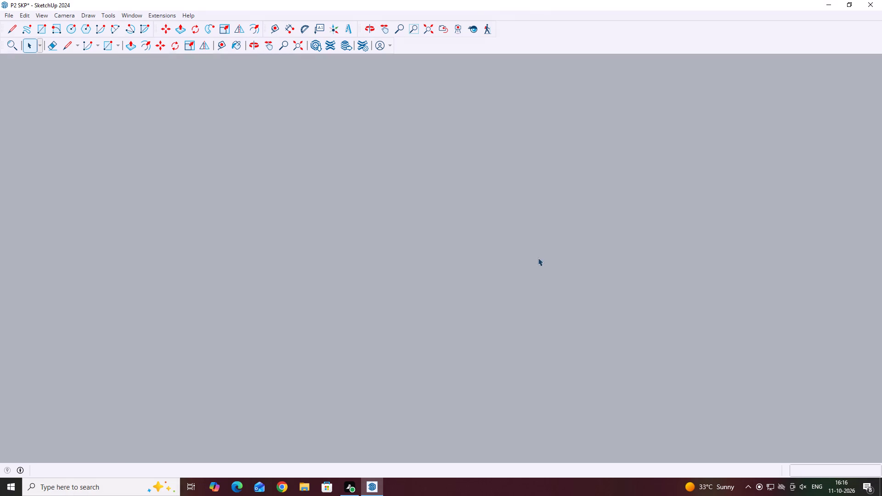
pyautogui.scroll(-15, 533, 248)
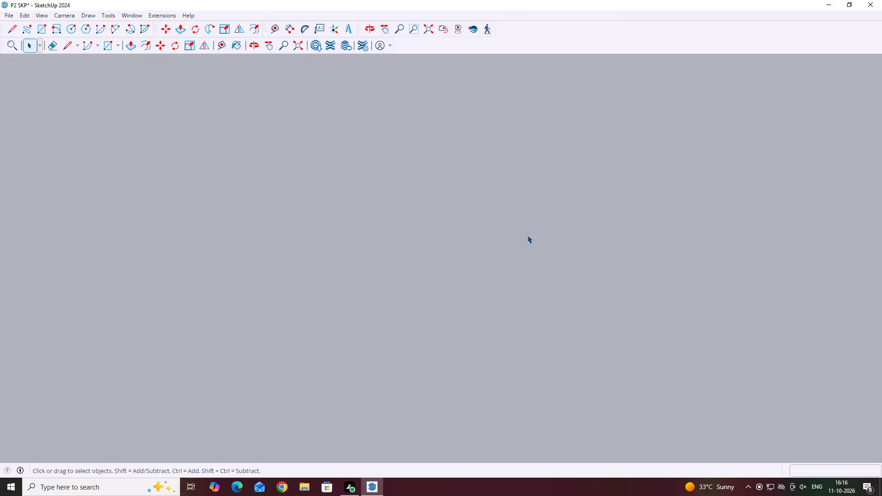
pyautogui.moveTo(333, 179); pyautogui.dragTo(470, 256, button='middle')
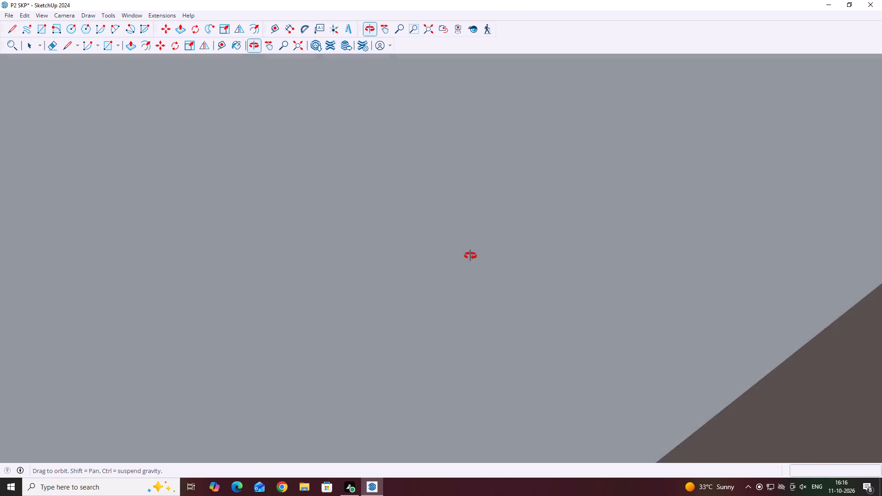
pyautogui.moveTo(470, 256); pyautogui.dragTo(504, 297, button='middle')
pyautogui.scroll(-20, 477, 270)
pyautogui.scroll(-8, 477, 270)
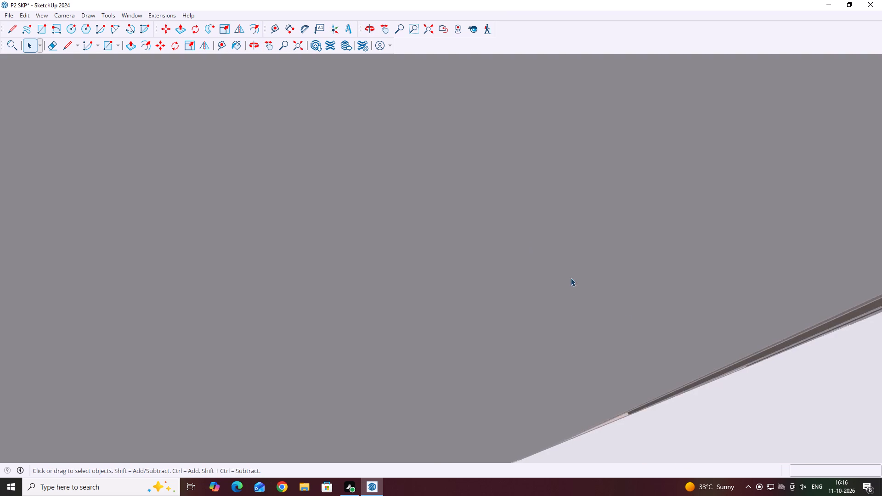
pyautogui.moveTo(622, 316); pyautogui.dragTo(526, 281, button='middle')
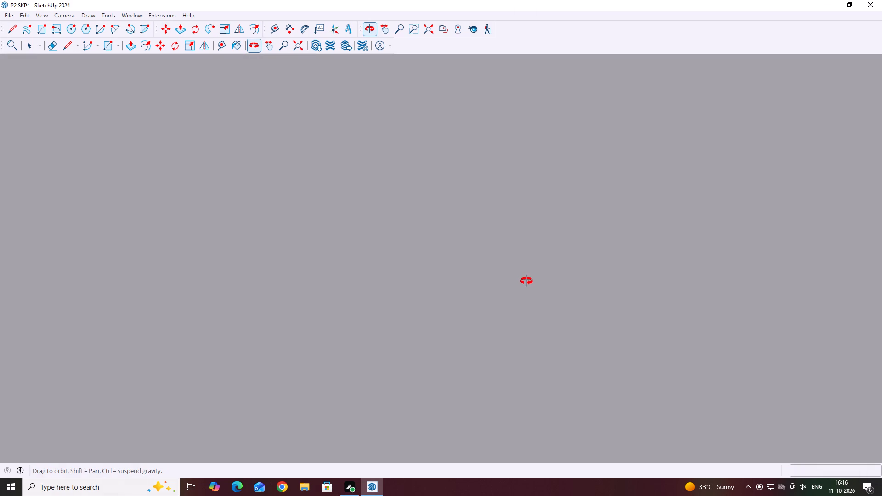
pyautogui.moveTo(526, 281); pyautogui.dragTo(525, 282, button='middle')
pyautogui.press('Escape')
pyautogui.scroll(-12, 522, 282)
pyautogui.scroll(-8, 487, 304)
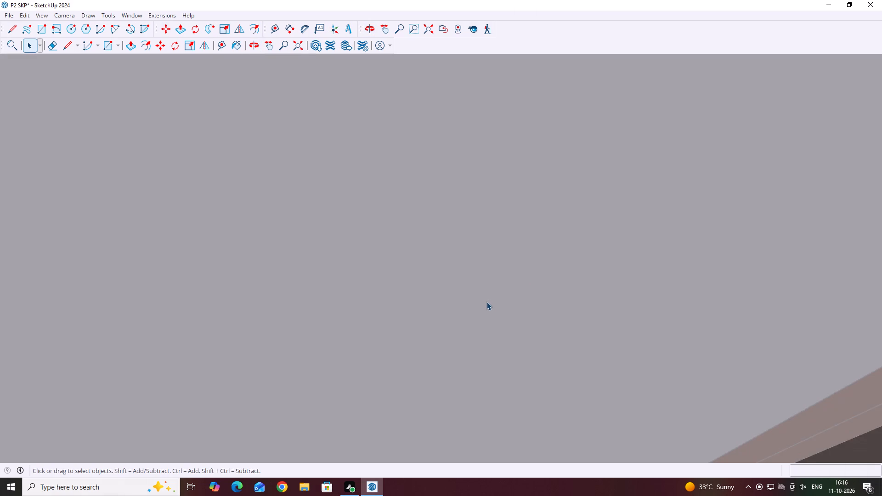
pyautogui.scroll(-20, 486, 302)
pyautogui.scroll(-15, 486, 302)
pyautogui.moveTo(536, 180); pyautogui.dragTo(437, 193, button='middle')
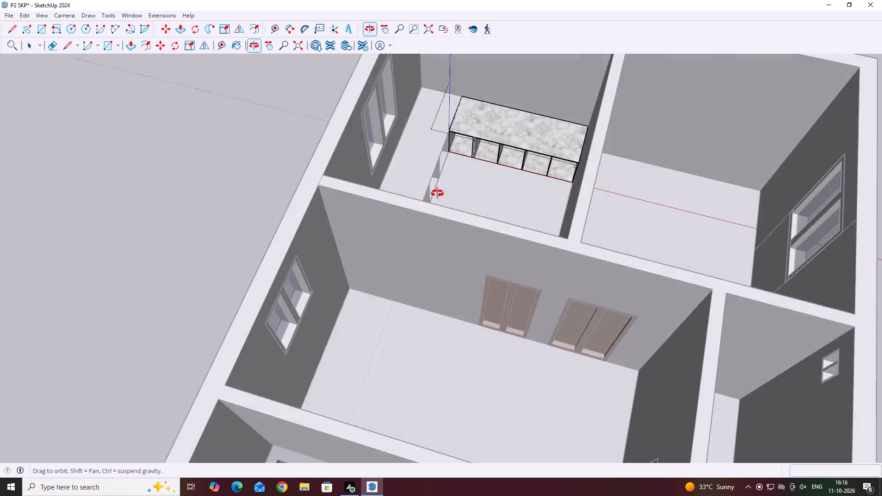
pyautogui.moveTo(437, 193); pyautogui.dragTo(374, 248, button='middle')
pyautogui.click(500, 207)
pyautogui.scroll(4, 556, 172)
pyautogui.moveTo(594, 167); pyautogui.dragTo(433, 157, button='middle')
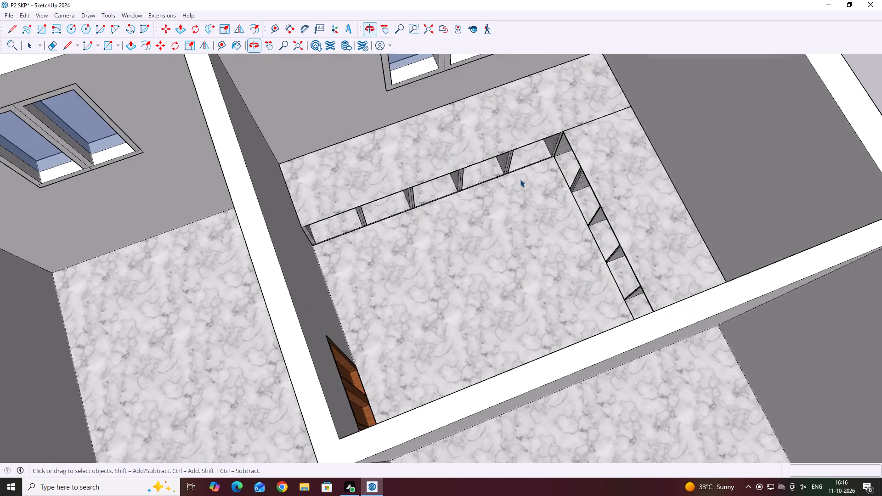
pyautogui.scroll(2, 520, 179)
pyautogui.moveTo(583, 173); pyautogui.dragTo(485, 126, button='middle')
pyautogui.scroll(1, 519, 206)
pyautogui.moveTo(491, 185); pyautogui.dragTo(470, 166, button='middle')
pyautogui.moveTo(469, 186); pyautogui.dragTo(451, 159, button='middle')
pyautogui.scroll(3, 470, 173)
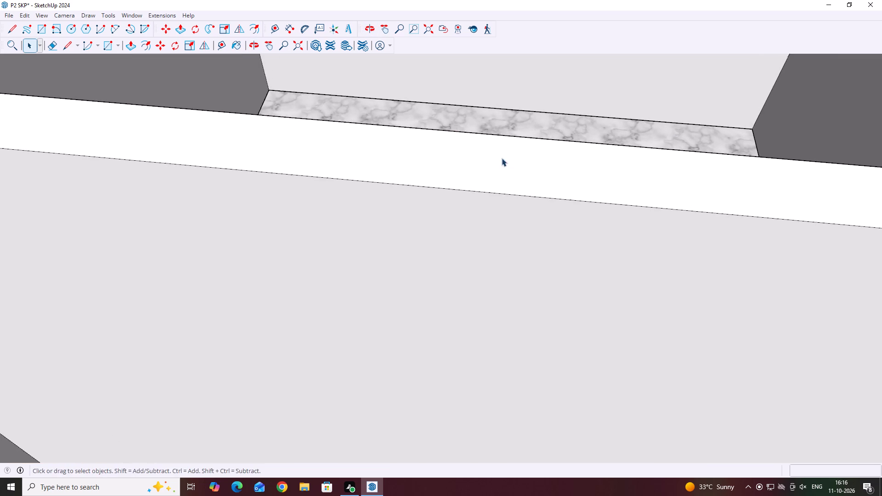
pyautogui.moveTo(507, 151); pyautogui.dragTo(459, 294, button='middle')
pyautogui.scroll(-11, 511, 158)
pyautogui.scroll(3, 614, 113)
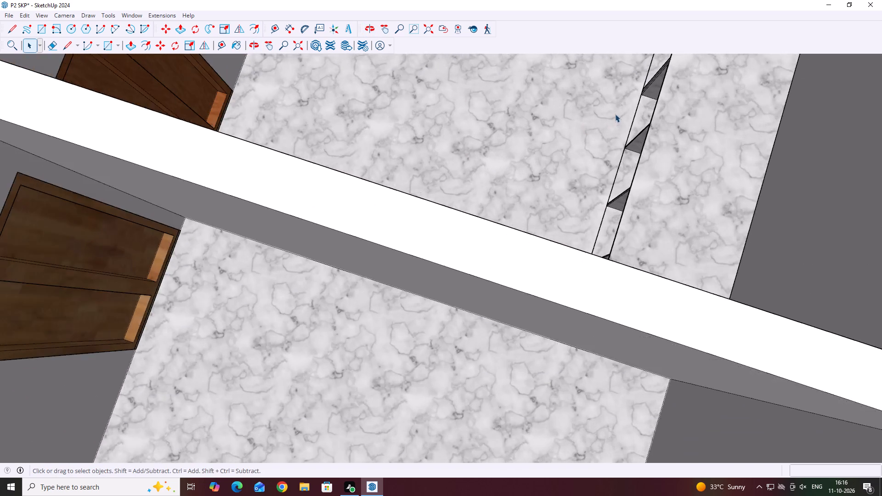
pyautogui.scroll(3, 615, 114)
pyautogui.scroll(-13, 565, 208)
pyautogui.moveTo(552, 141); pyautogui.dragTo(545, 136, button='middle')
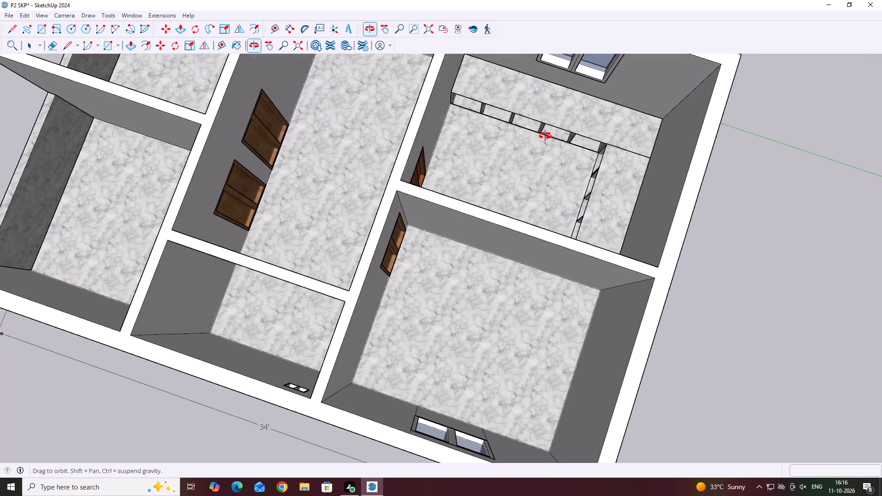
pyautogui.moveTo(545, 136); pyautogui.dragTo(541, 84, button='middle')
pyautogui.scroll(17, 558, 108)
pyautogui.moveTo(460, 152); pyautogui.dragTo(494, 132, button='middle')
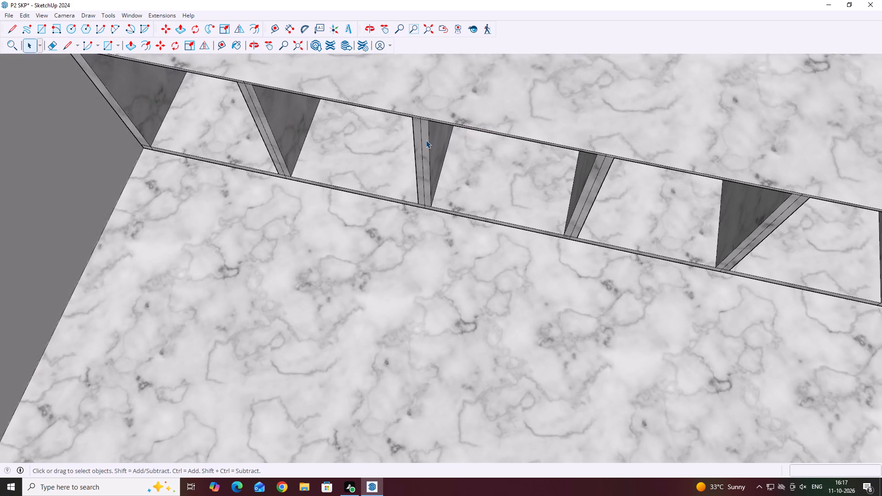
# Open the window-wall wing for editing and delete the middle line of the third divider strip from the inner corner.
pyautogui.scroll(7, 425, 140)
pyautogui.doubleClick(421, 136)
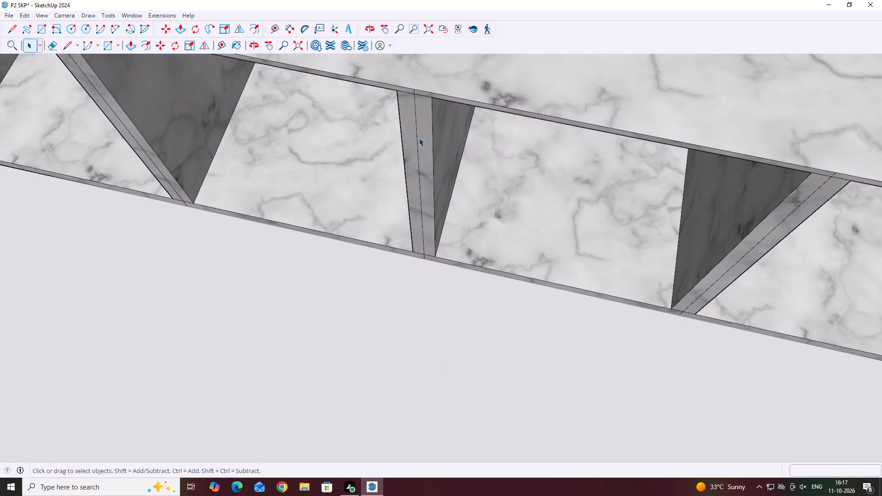
pyautogui.click(419, 138)
pyautogui.moveTo(421, 152); pyautogui.dragTo(442, 153, button='middle')
pyautogui.scroll(2, 439, 152)
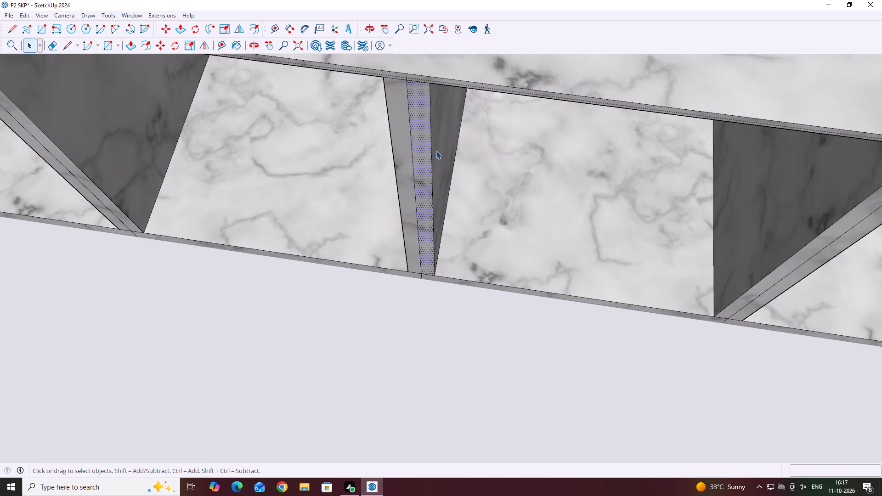
pyautogui.click(414, 163)
pyautogui.click(413, 167)
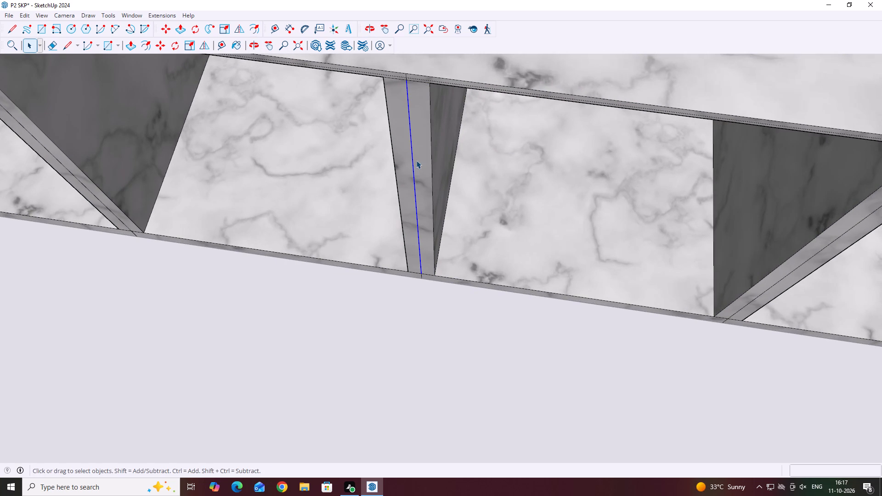
pyautogui.press('Delete')
# Delete the middle line of the second divider strip from the inner corner, including its short remnants in the lower and upper borders.
pyautogui.scroll(-6, 326, 168)
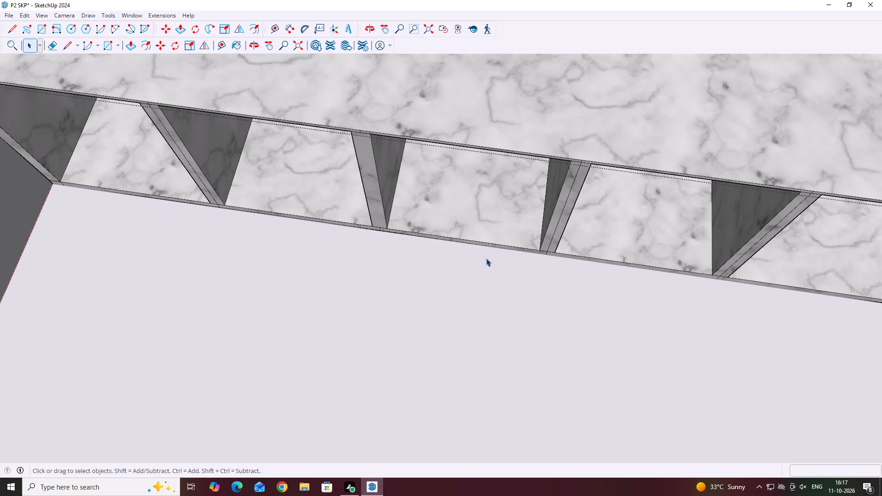
pyautogui.scroll(3, 554, 228)
pyautogui.click(554, 229)
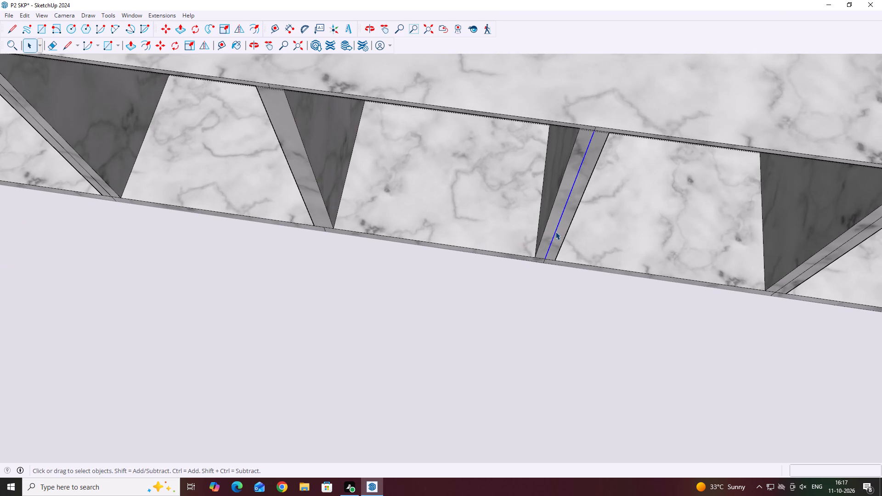
pyautogui.press('Delete')
pyautogui.scroll(5, 535, 281)
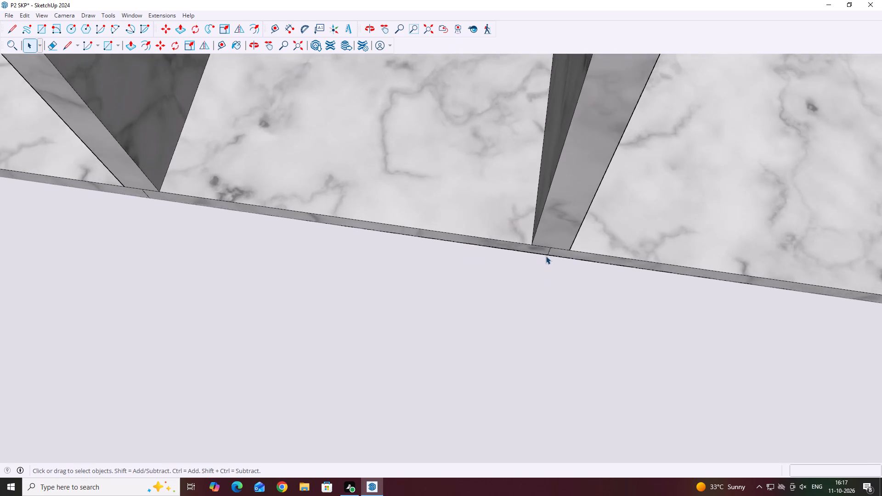
pyautogui.scroll(2, 546, 256)
pyautogui.click(549, 253)
pyautogui.press('Delete')
pyautogui.scroll(-13, 451, 254)
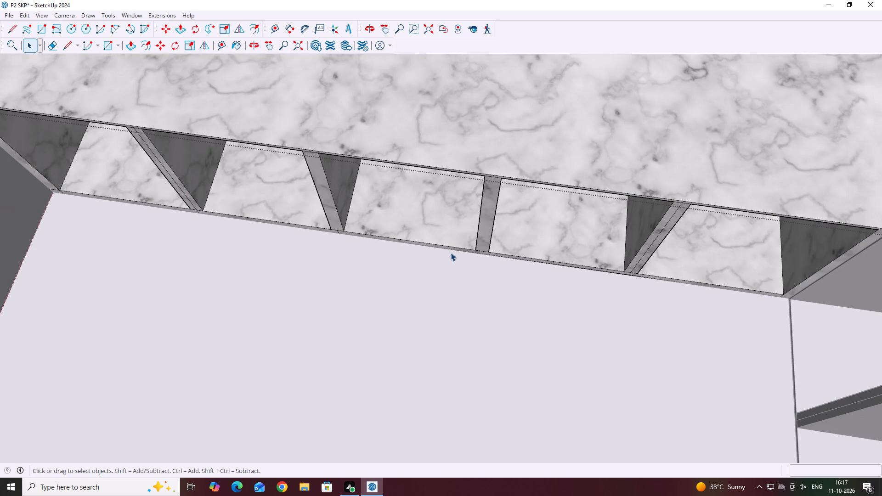
pyautogui.scroll(6, 495, 177)
pyautogui.click(491, 175)
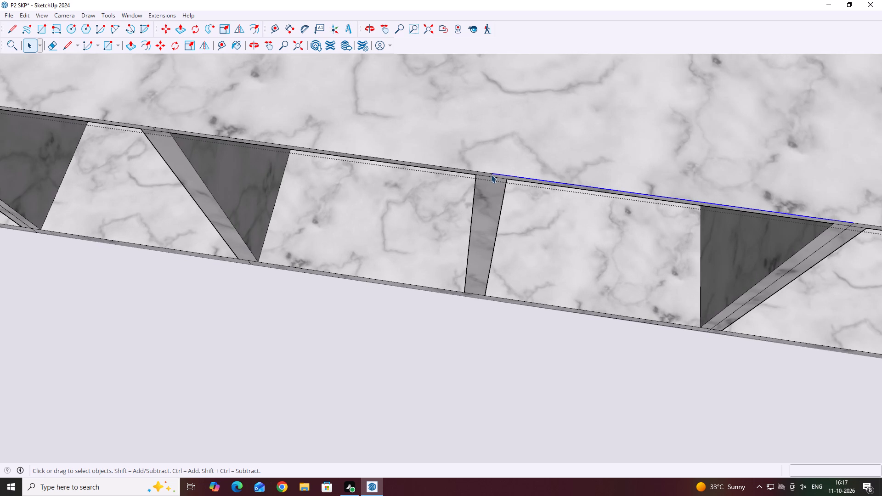
pyautogui.click(492, 175)
pyautogui.scroll(3, 492, 175)
pyautogui.press('Delete')
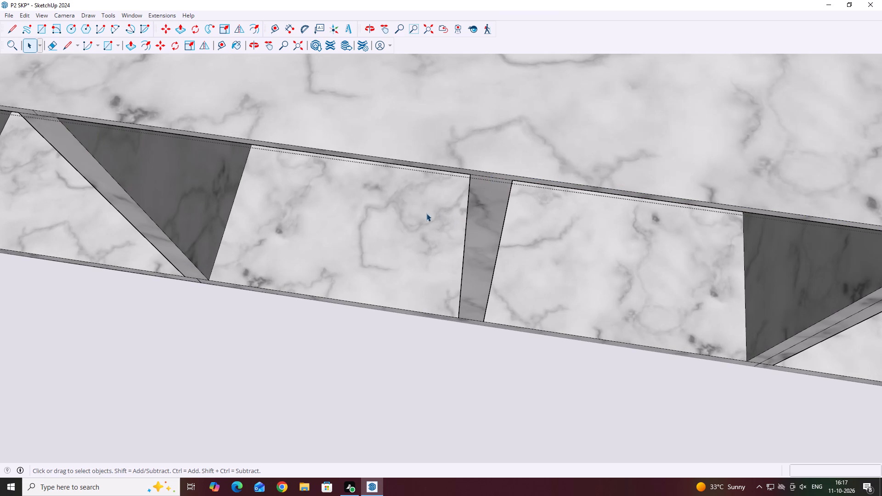
# Delete the middle line of the divider strip nearest the inner corner, including its short remnants in the upper and lower borders.
pyautogui.scroll(-6, 414, 214)
pyautogui.scroll(6, 618, 261)
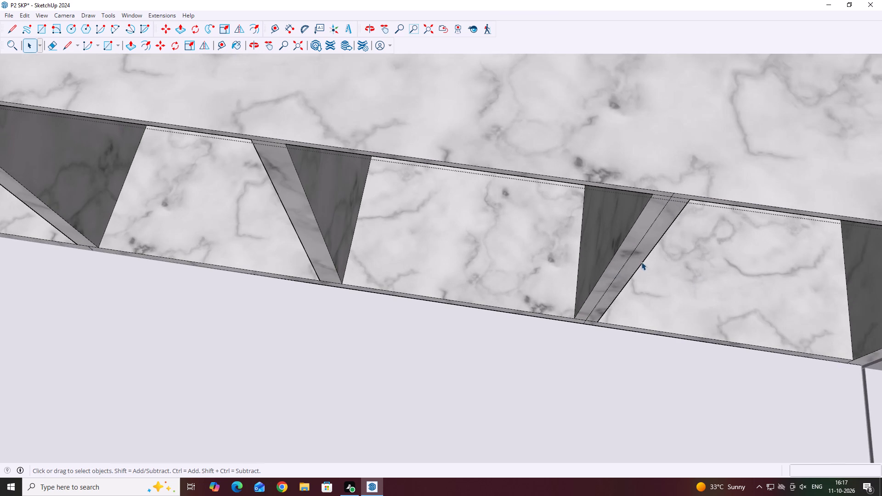
pyautogui.click(633, 253)
pyautogui.press('Delete')
pyautogui.scroll(3, 668, 203)
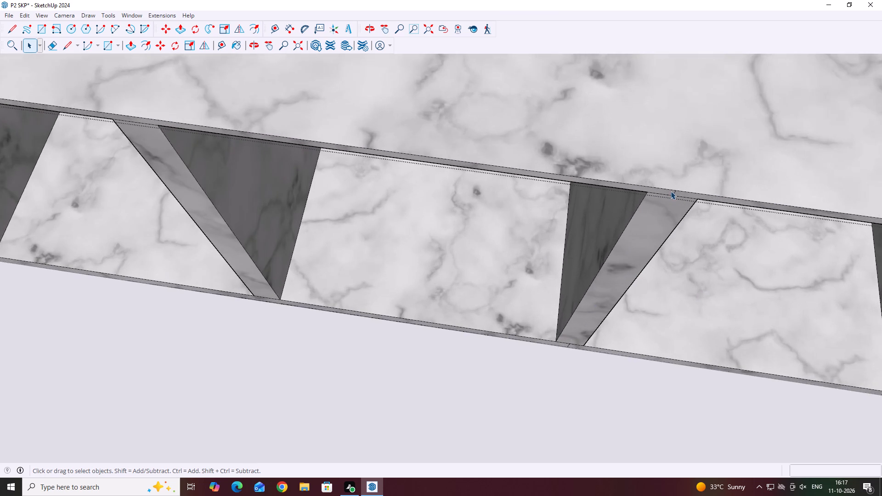
pyautogui.scroll(3, 671, 191)
pyautogui.click(673, 193)
pyautogui.press('Delete')
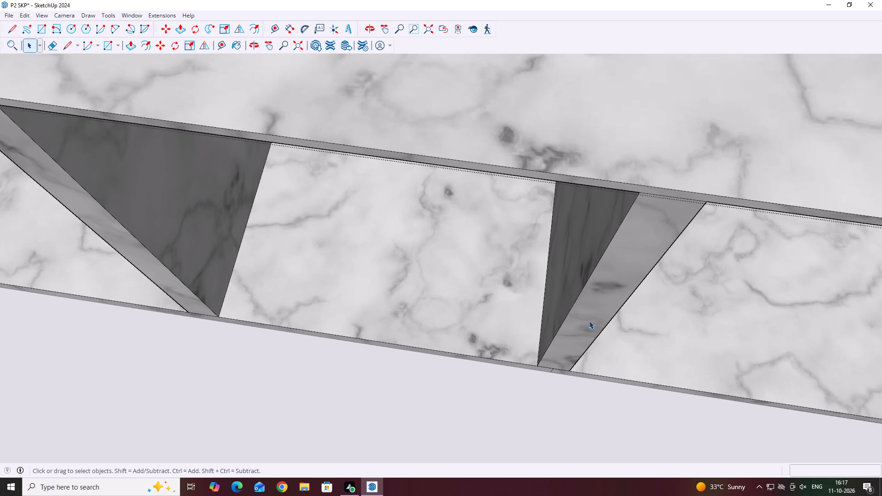
pyautogui.scroll(4, 561, 367)
pyautogui.click(550, 370)
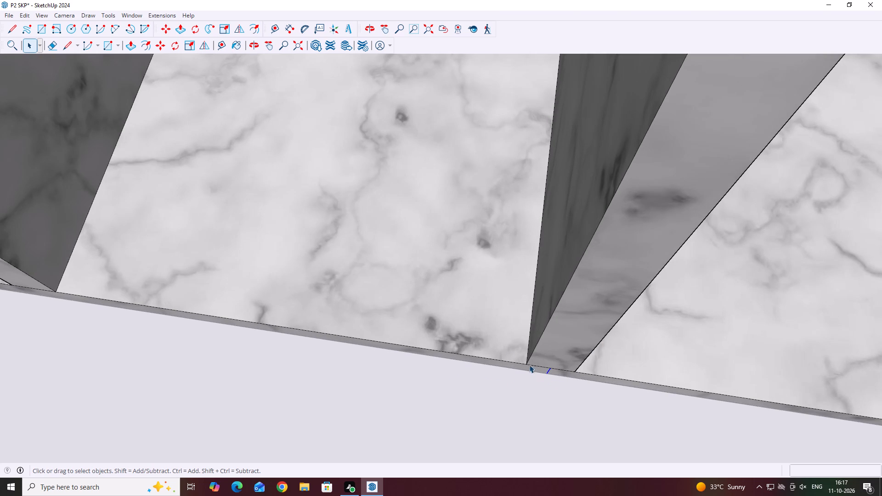
pyautogui.press('Delete')
pyautogui.scroll(-15, 469, 320)
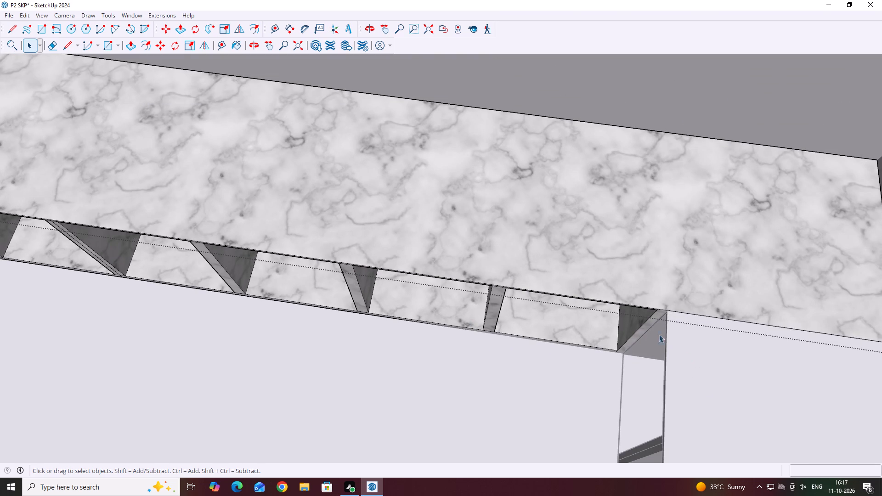
pyautogui.scroll(3, 30, 244)
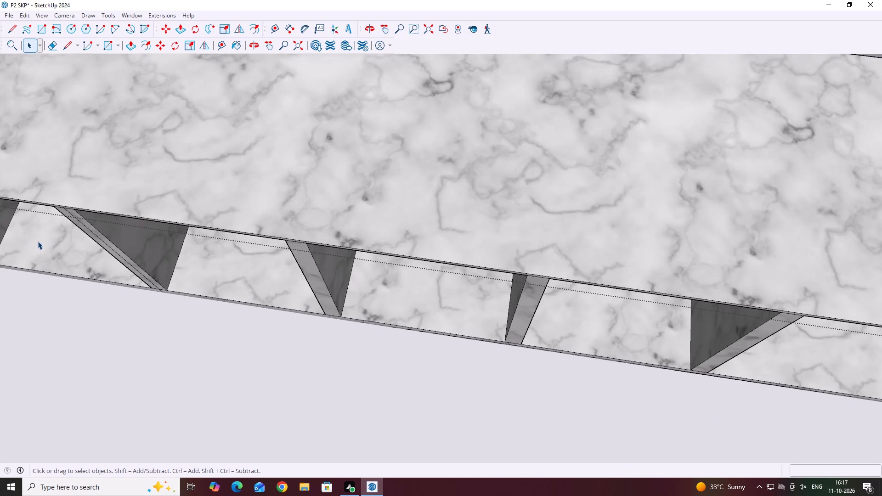
# Delete the middle line of the outermost divider strip, including its short remnants in the lower and upper borders.
pyautogui.scroll(9, 38, 241)
pyautogui.click(130, 241)
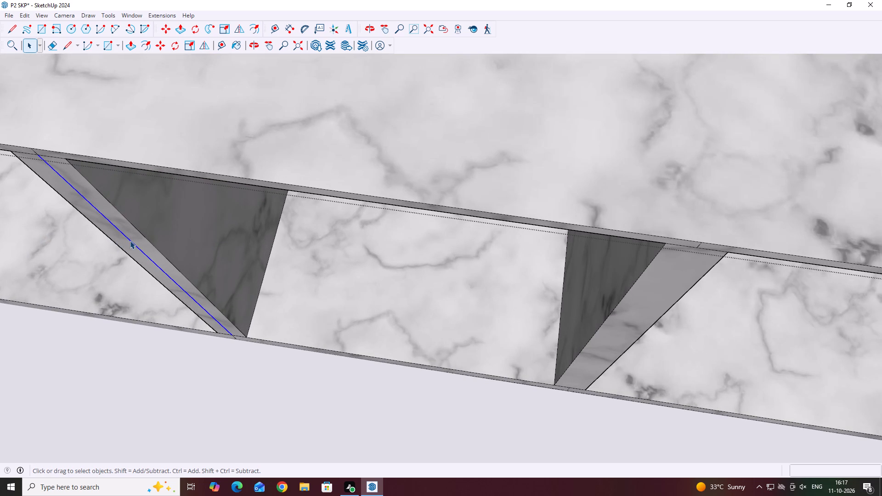
pyautogui.press('Delete')
pyautogui.scroll(3, 221, 342)
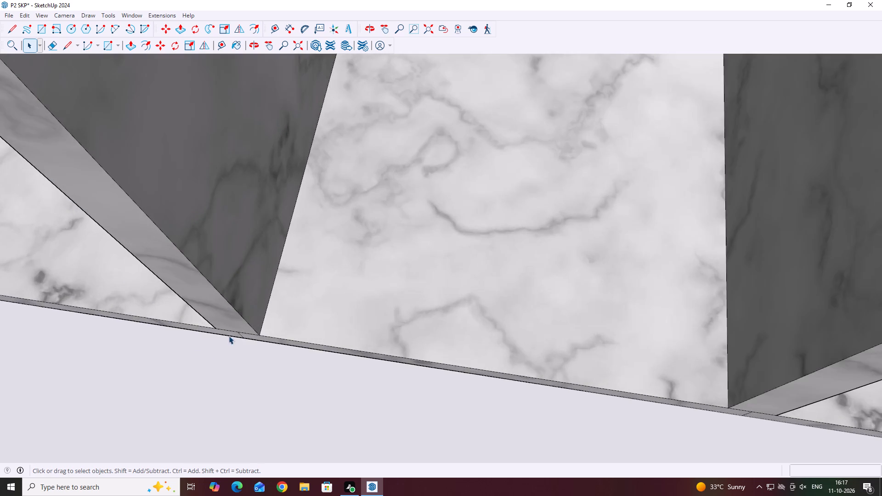
pyautogui.scroll(8, 229, 336)
pyautogui.click(237, 335)
pyautogui.scroll(-8, 286, 337)
pyautogui.press('Delete')
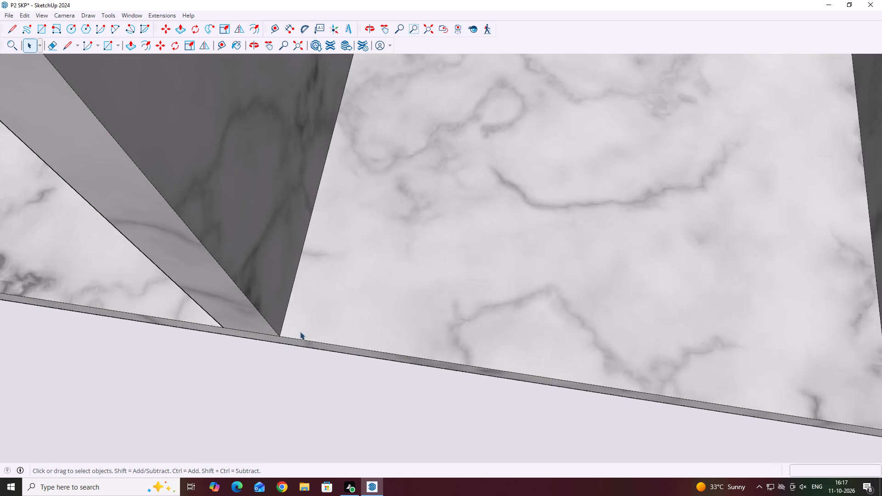
pyautogui.scroll(-10, 300, 332)
pyautogui.scroll(6, 230, 257)
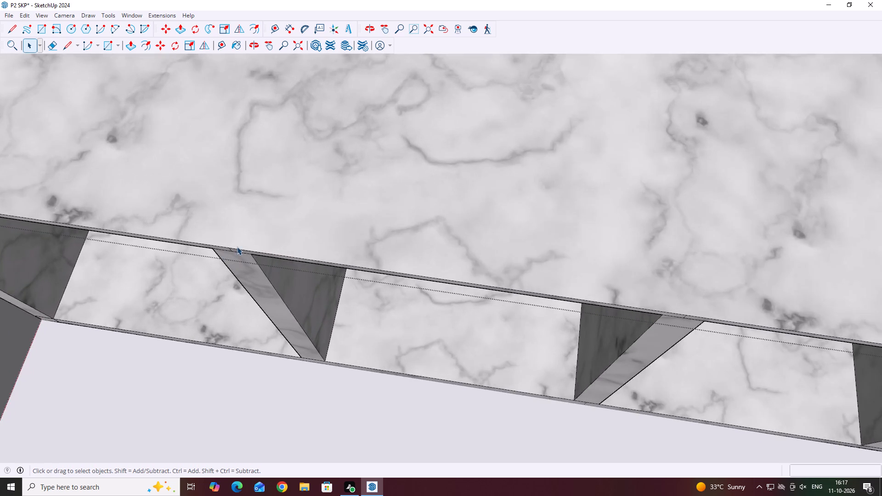
pyautogui.scroll(7, 237, 247)
pyautogui.click(229, 250)
pyautogui.press('Delete')
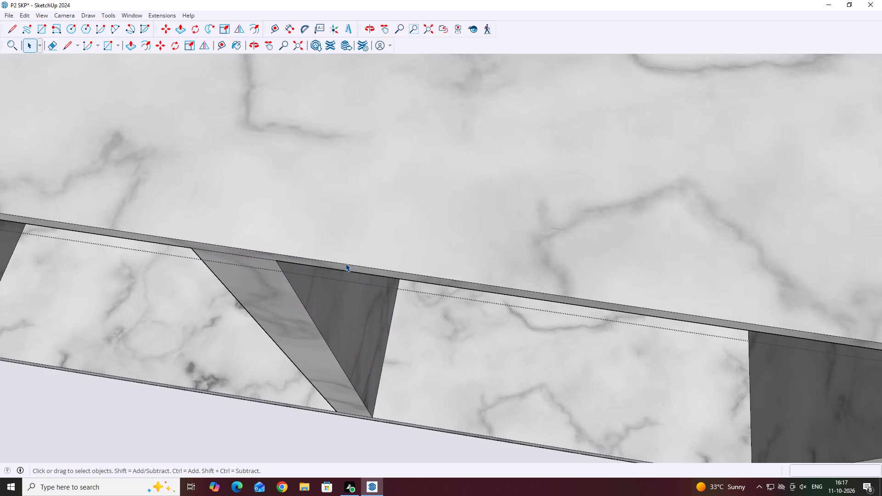
# Delete the line separating the outermost divider strip from the lower border of the window-wall wing.
pyautogui.scroll(-6, 464, 274)
pyautogui.moveTo(499, 291); pyautogui.dragTo(515, 265, button='middle')
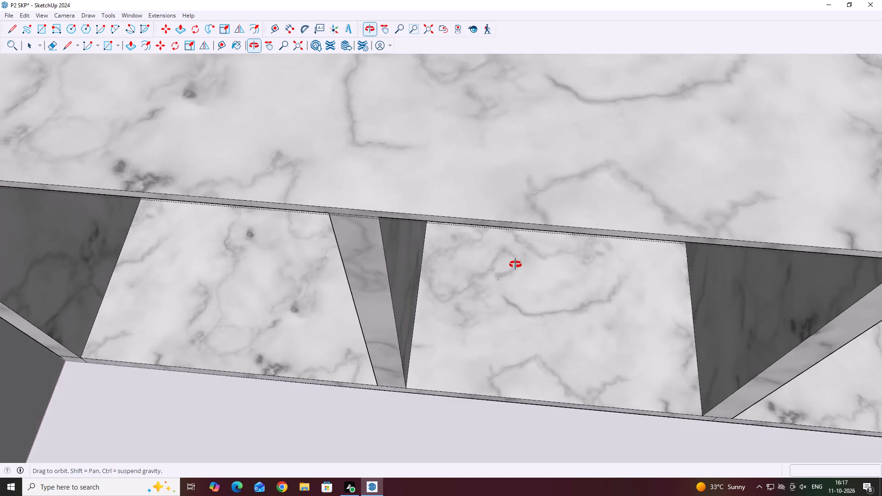
pyautogui.moveTo(515, 265); pyautogui.dragTo(533, 244, button='middle')
pyautogui.scroll(-11, 533, 243)
pyautogui.moveTo(446, 291); pyautogui.dragTo(420, 215, button='middle')
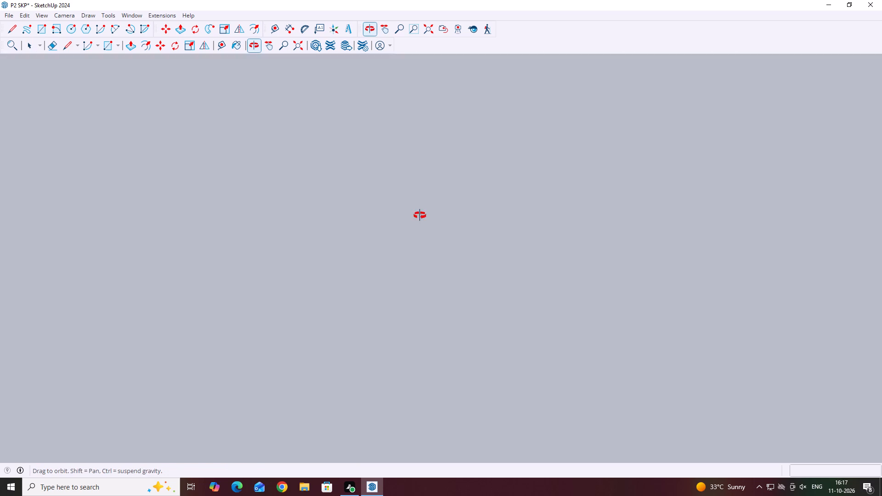
pyautogui.moveTo(420, 215); pyautogui.dragTo(425, 212, button='middle')
pyautogui.moveTo(468, 277); pyautogui.dragTo(435, 372, button='middle')
pyautogui.scroll(-20, 446, 382)
pyautogui.scroll(-7, 446, 382)
pyautogui.middleClick(477, 303)
pyautogui.middleClick(482, 282)
pyautogui.middleClick(482, 259)
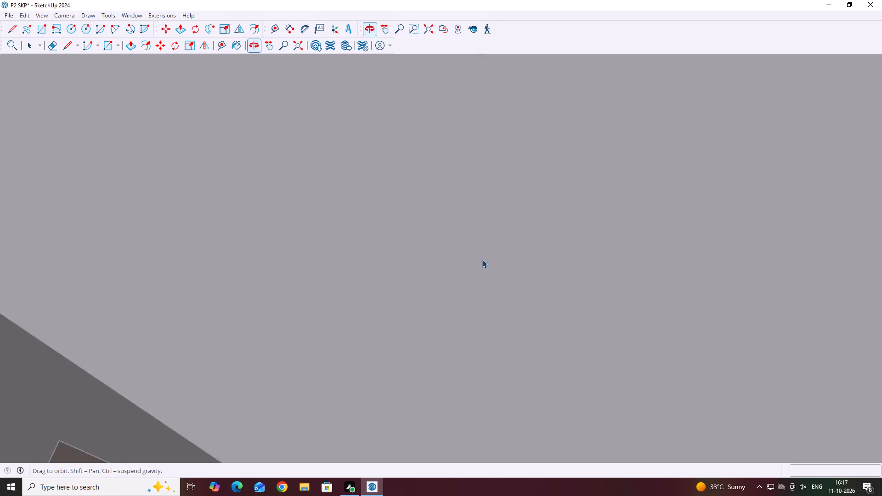
pyautogui.scroll(-20, 482, 259)
pyautogui.scroll(-20, 482, 259)
pyautogui.middleClick(482, 253)
pyautogui.middleClick(481, 247)
pyautogui.middleClick(480, 243)
pyautogui.middleClick(475, 240)
pyautogui.middleClick(474, 236)
pyautogui.middleClick(473, 236)
pyautogui.scroll(7, 498, 209)
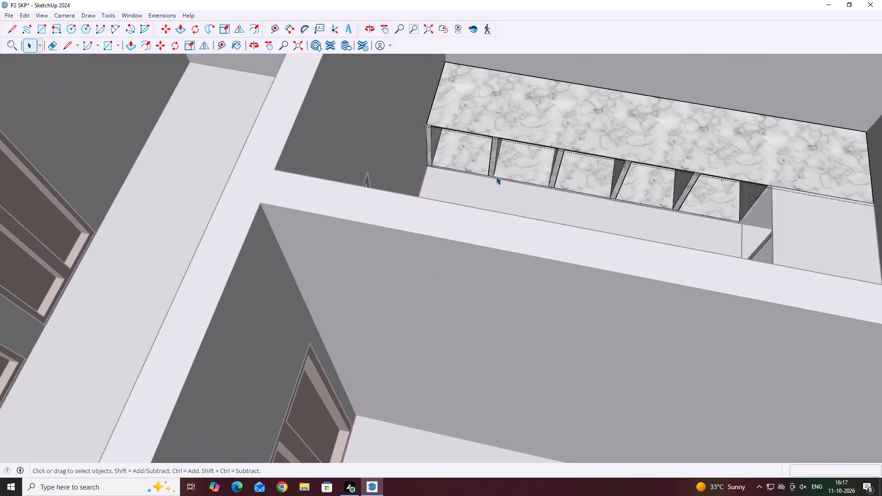
pyautogui.scroll(1, 496, 176)
pyautogui.moveTo(491, 172); pyautogui.dragTo(446, 252, button='middle')
pyautogui.scroll(4, 503, 182)
pyautogui.scroll(11, 518, 148)
pyautogui.middleClick(518, 134)
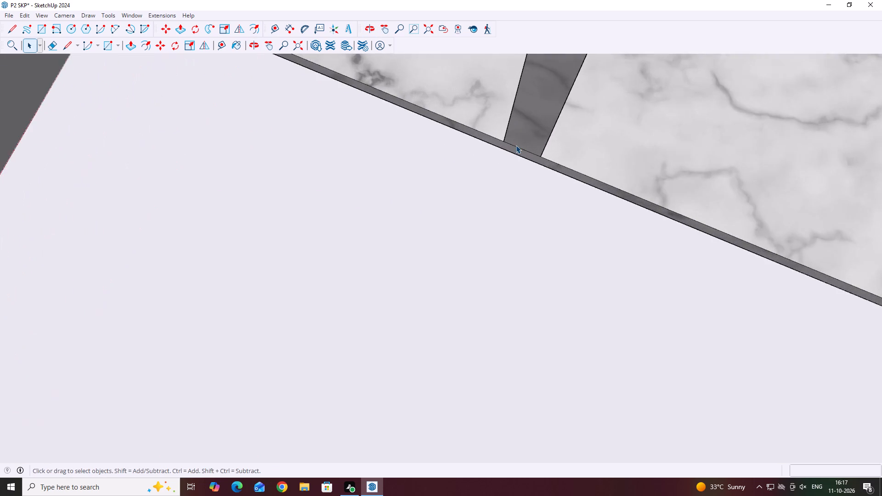
pyautogui.scroll(4, 516, 145)
pyautogui.click(519, 149)
pyautogui.press('Delete')
pyautogui.scroll(-6, 411, 184)
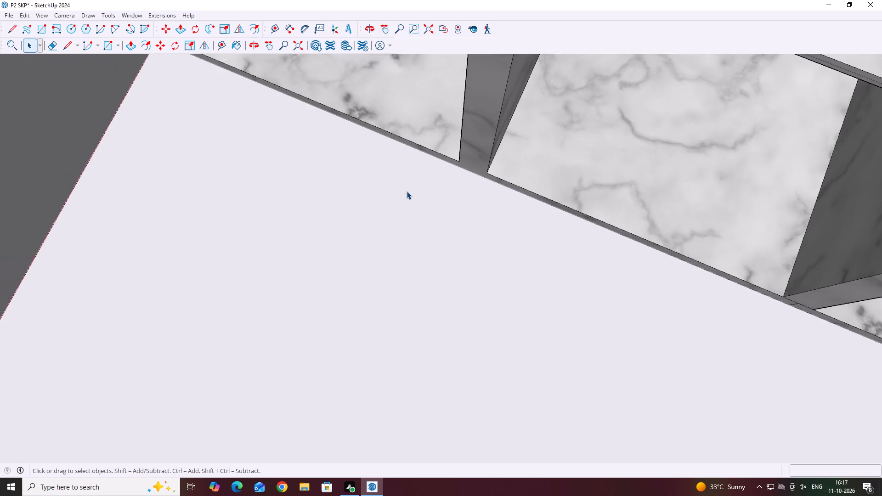
# Delete the short lower and upper border remnants at the third divider strip from the inner corner, plus the line across its upper end.
pyautogui.moveTo(447, 196); pyautogui.dragTo(423, 87, button='middle')
pyautogui.scroll(-5, 367, 201)
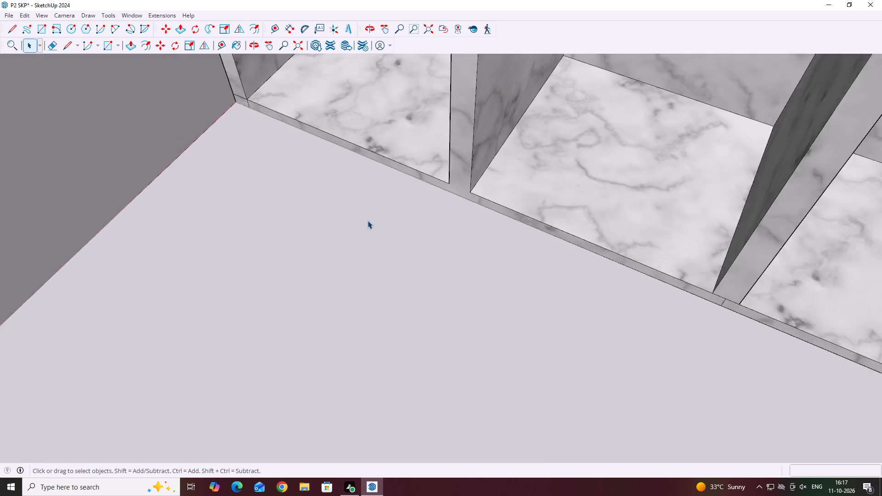
pyautogui.scroll(4, 658, 279)
pyautogui.click(619, 282)
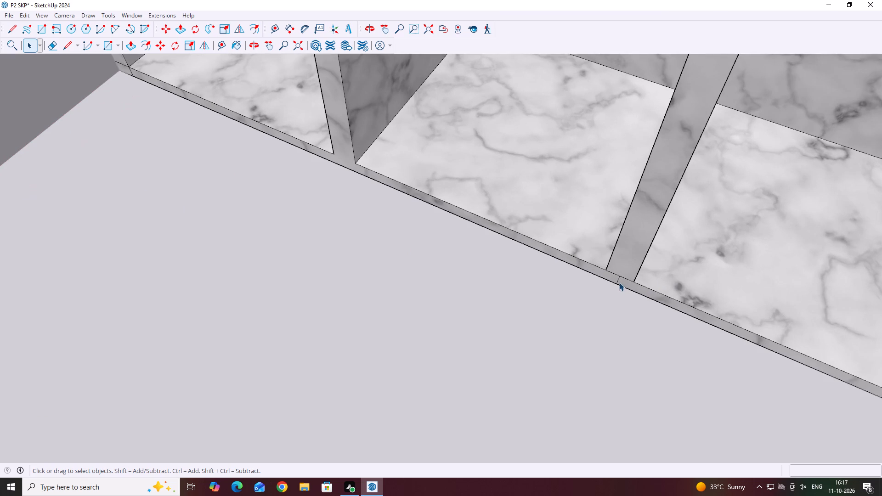
pyautogui.click(617, 279)
pyautogui.press('Delete')
pyautogui.scroll(-3, 531, 279)
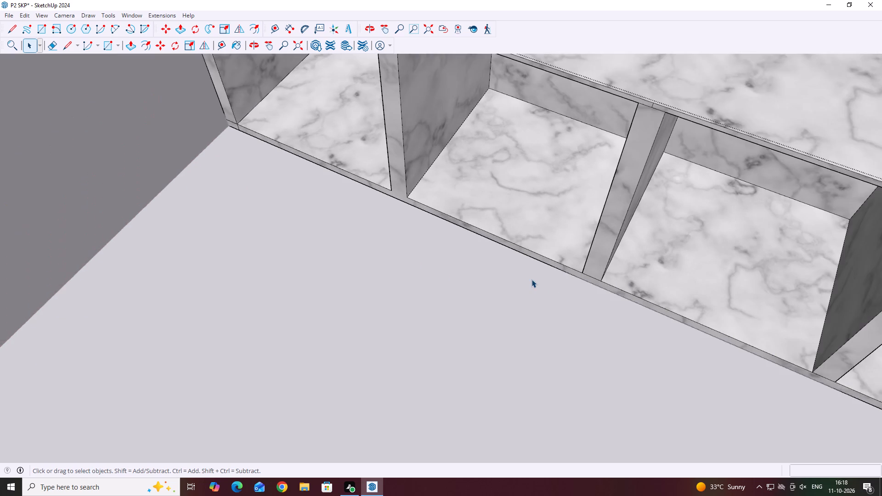
pyautogui.scroll(-4, 531, 279)
pyautogui.scroll(4, 616, 158)
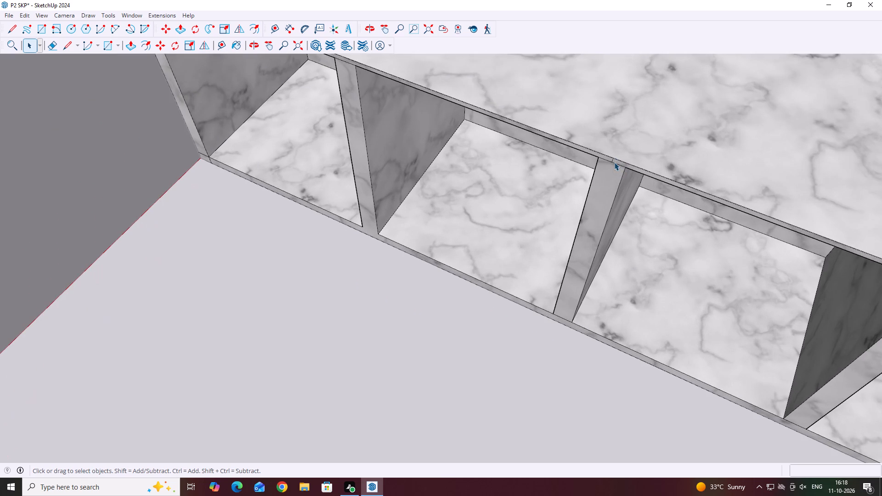
pyautogui.click(613, 161)
pyautogui.press('Delete')
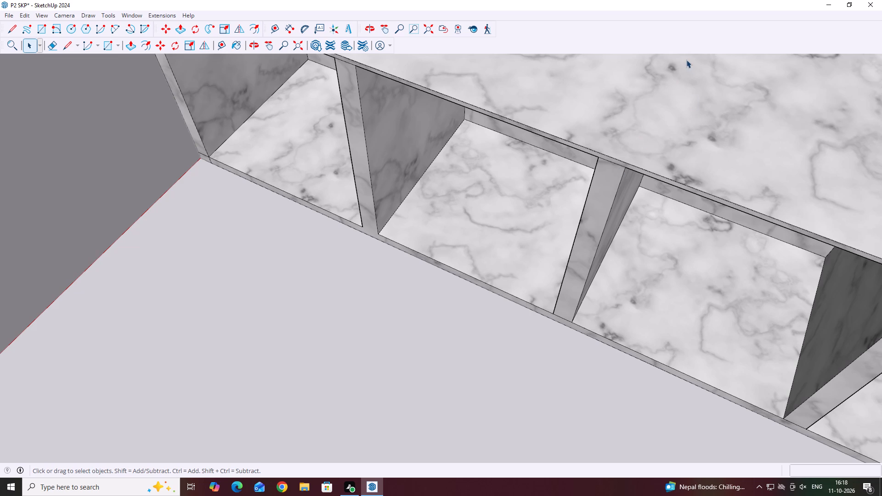
pyautogui.scroll(3, 611, 160)
pyautogui.click(610, 163)
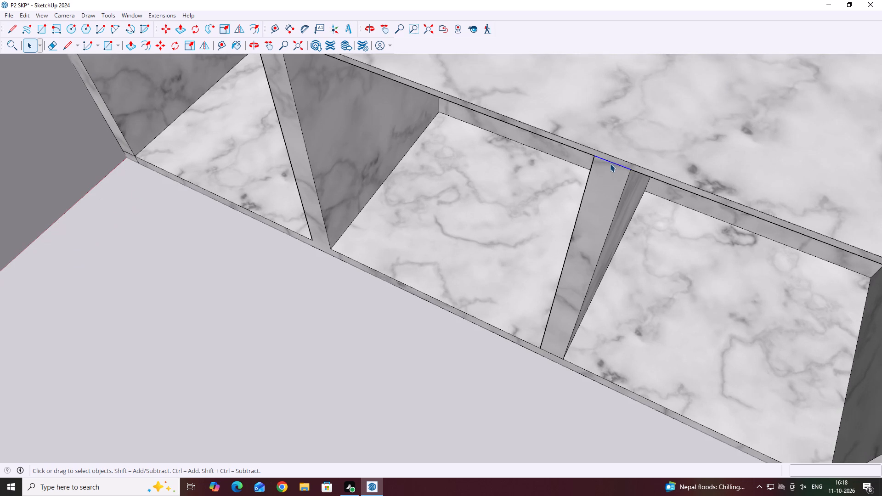
pyautogui.press('Delete')
# Delete the line across the upper end of the outermost divider strip, merging it with the upper border.
pyautogui.scroll(-4, 566, 222)
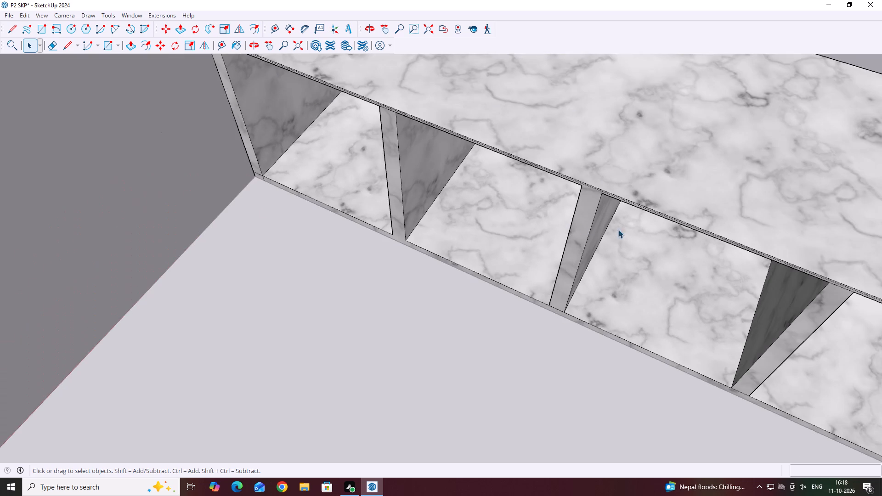
pyautogui.moveTo(457, 178); pyautogui.dragTo(526, 154, button='middle')
pyautogui.scroll(5, 375, 107)
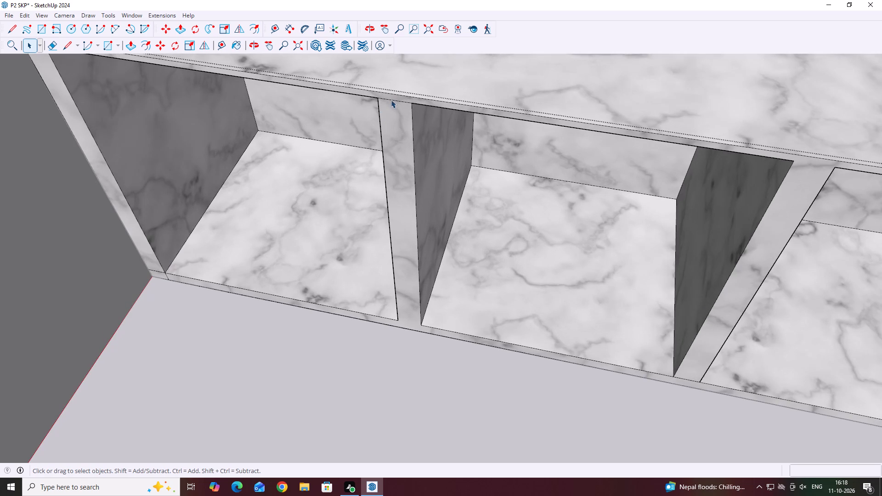
pyautogui.click(393, 100)
pyautogui.press('Delete')
pyautogui.scroll(-2, 458, 160)
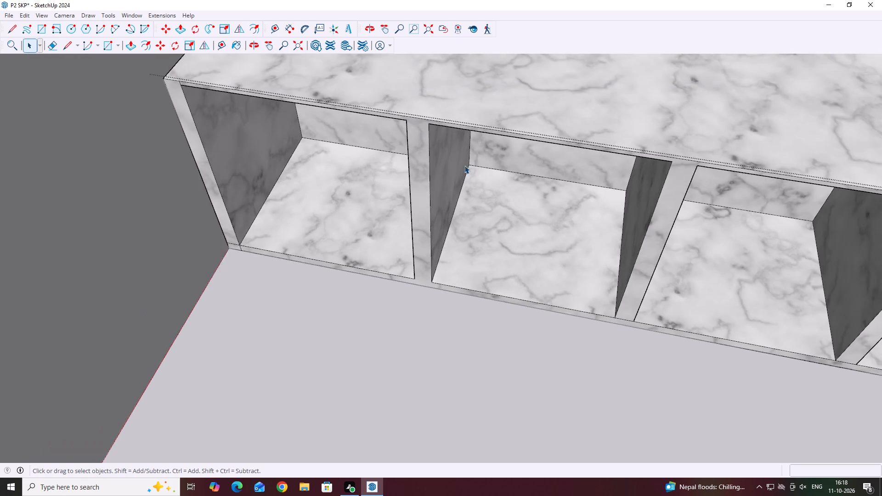
# Delete the two short lines at the lower corner where the wing's outer end strip meets the lower border.
pyautogui.scroll(-2, 464, 165)
pyautogui.scroll(2, 243, 220)
pyautogui.scroll(6, 272, 246)
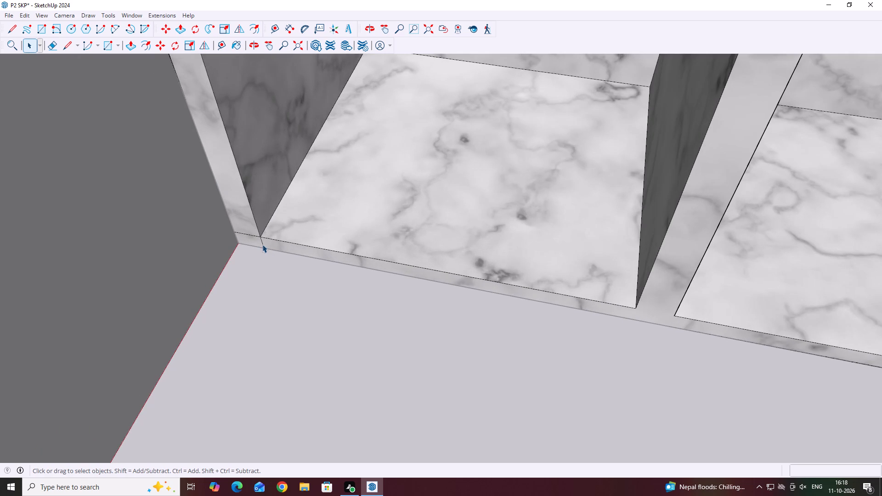
pyautogui.click(262, 244)
pyautogui.press('Delete')
pyautogui.click(246, 235)
pyautogui.press('Delete')
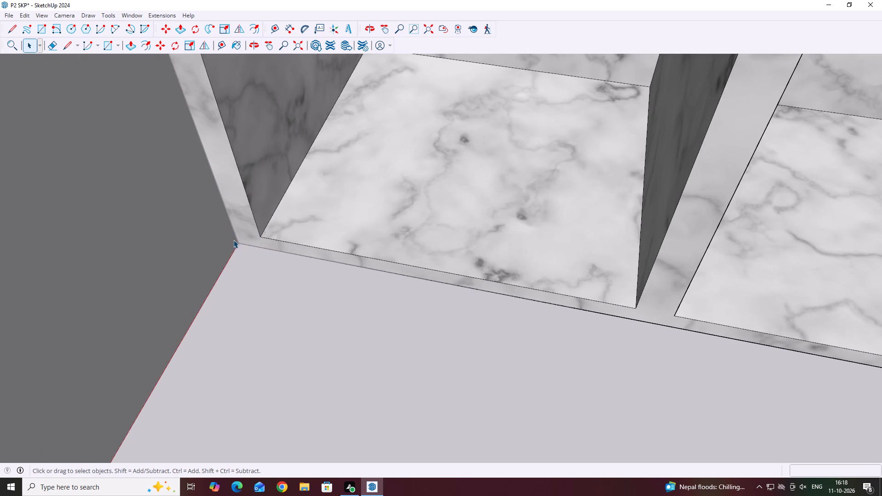
# Delete the lines across the upper and lower ends of the second divider strip from the inner corner.
pyautogui.scroll(-12, 231, 243)
pyautogui.moveTo(676, 232); pyautogui.dragTo(685, 200, button='middle')
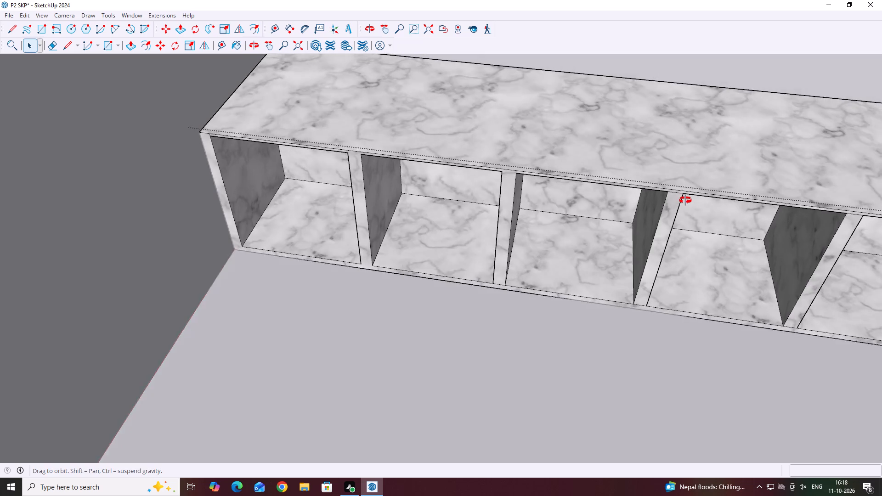
pyautogui.moveTo(685, 200); pyautogui.dragTo(685, 200, button='middle')
pyautogui.scroll(5, 685, 197)
pyautogui.click(668, 187)
pyautogui.press('Delete')
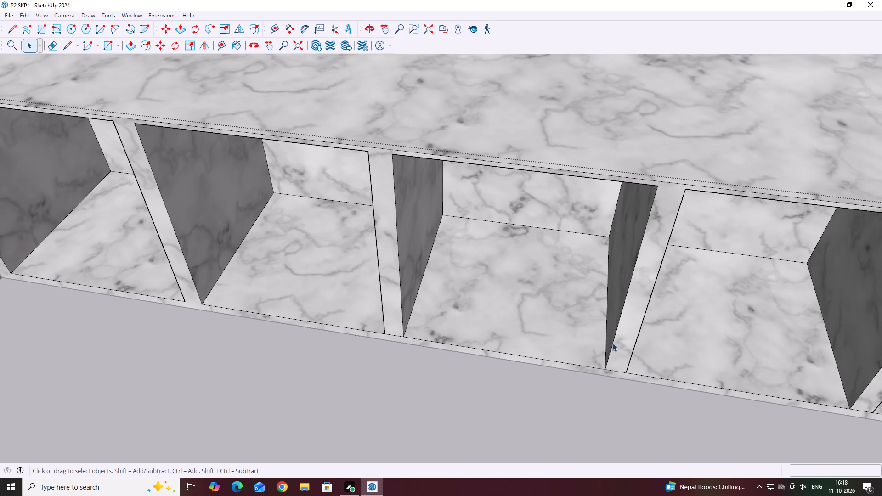
pyautogui.scroll(5, 606, 401)
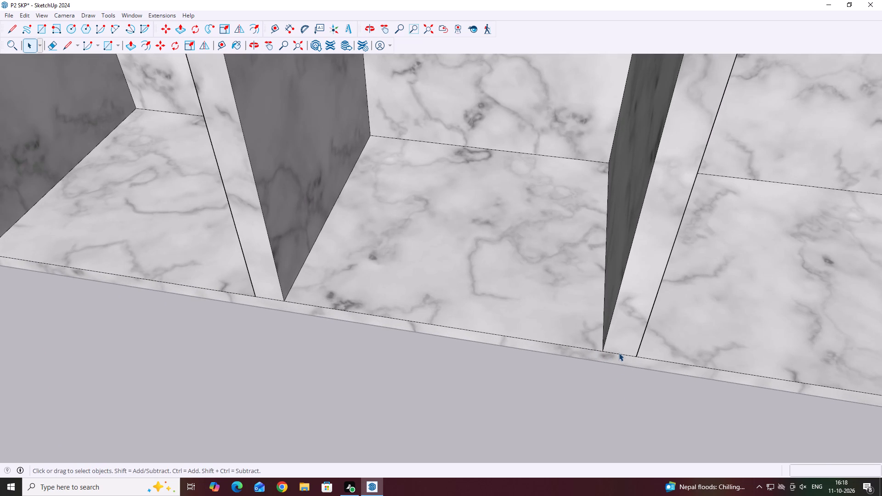
pyautogui.click(619, 354)
pyautogui.press('Delete')
# Delete the lines across the lower and upper ends of the divider strip nearest the inner corner.
pyautogui.scroll(-7, 407, 328)
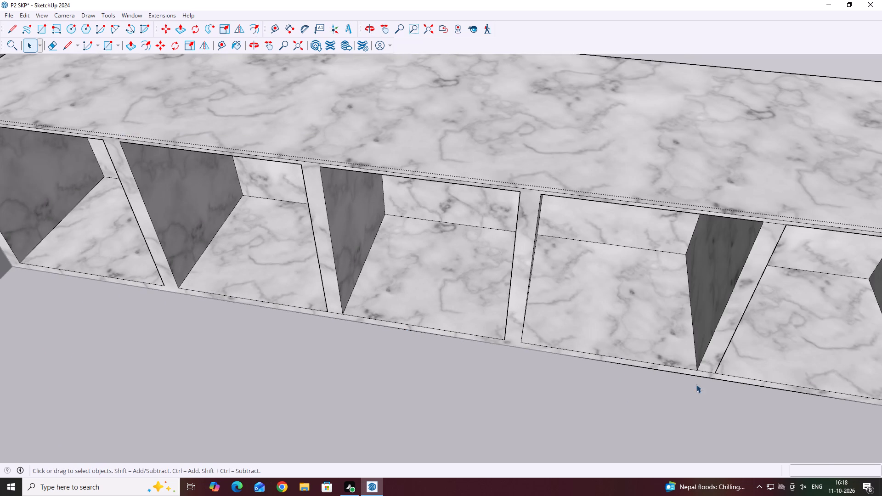
pyautogui.scroll(-1, 735, 381)
pyautogui.scroll(5, 703, 368)
pyautogui.click(712, 375)
pyautogui.press('Delete')
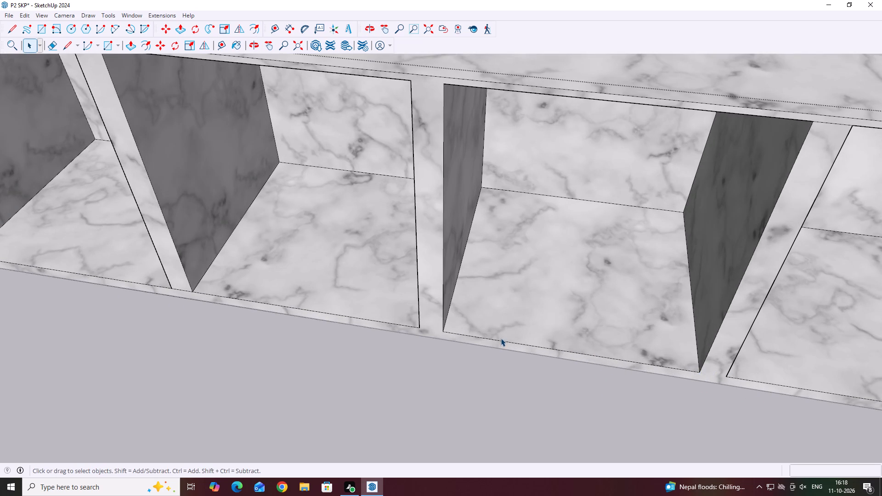
pyautogui.scroll(-7, 468, 331)
pyautogui.scroll(4, 624, 249)
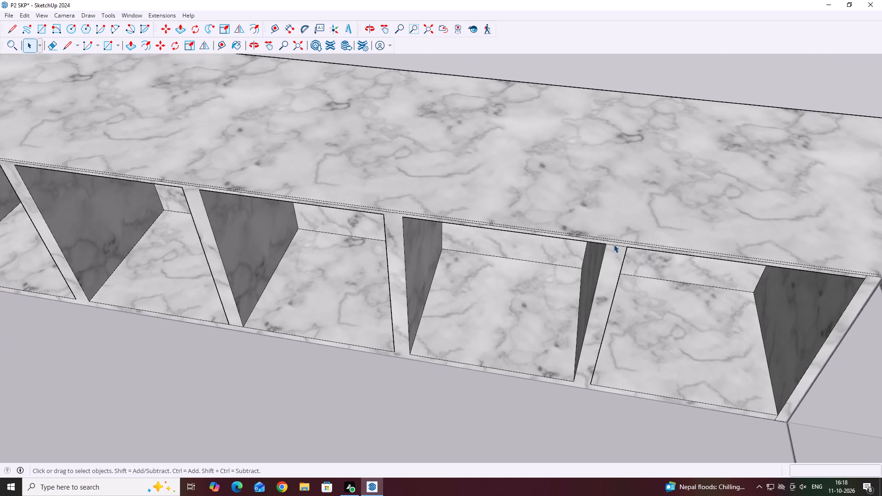
pyautogui.scroll(3, 614, 244)
pyautogui.click(620, 247)
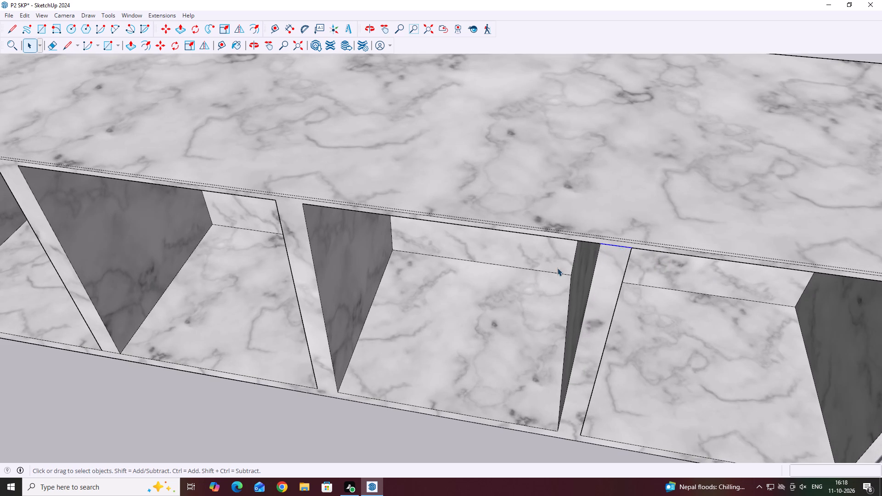
pyautogui.press('Delete')
# Leave the window-wall wing's editing, returning to the whole house model.
pyautogui.scroll(-10, 529, 276)
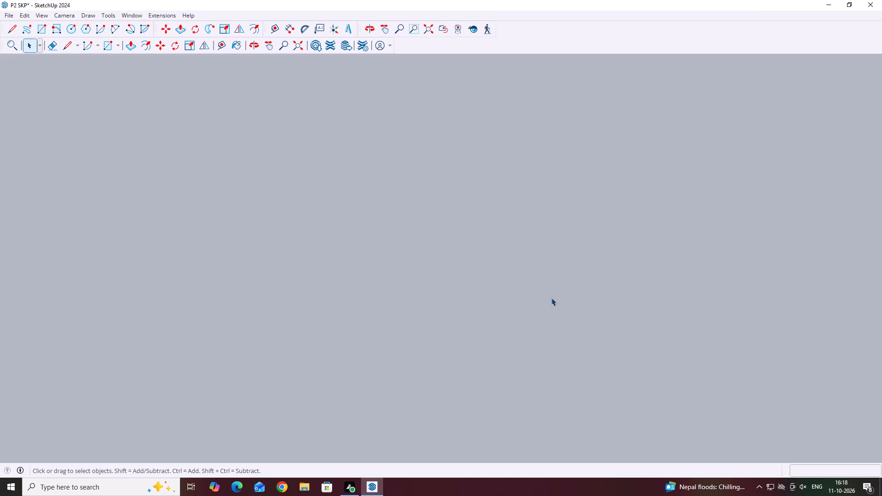
pyautogui.scroll(-20, 539, 225)
pyautogui.scroll(-20, 539, 225)
pyautogui.middleClick(564, 270)
pyautogui.middleClick(555, 262)
pyautogui.middleClick(547, 260)
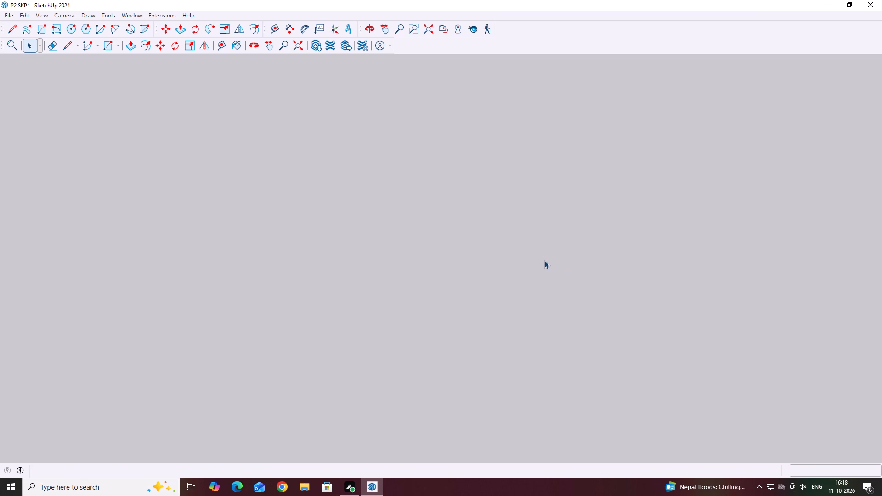
pyautogui.scroll(-20, 544, 260)
pyautogui.scroll(-20, 544, 260)
pyautogui.scroll(-11, 544, 260)
pyautogui.middleClick(452, 272)
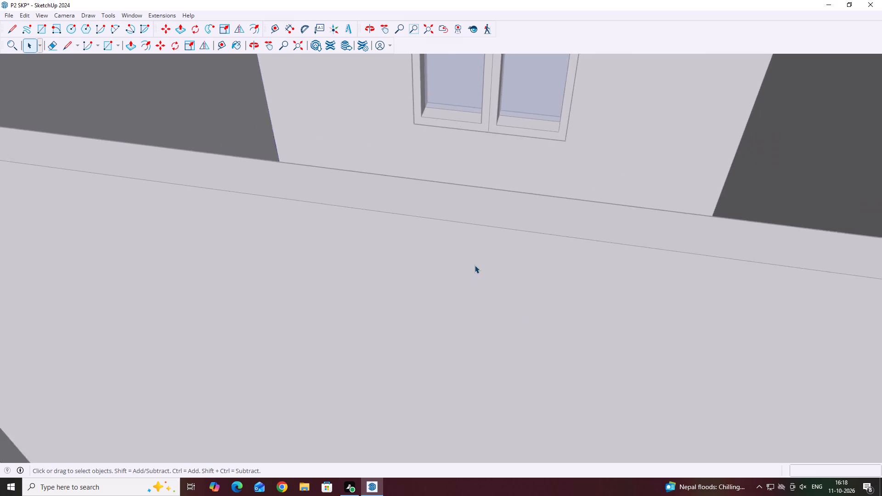
pyautogui.scroll(-8, 475, 265)
pyautogui.moveTo(537, 194); pyautogui.dragTo(612, 265, button='middle')
pyautogui.scroll(-1, 548, 254)
pyautogui.moveTo(492, 284); pyautogui.dragTo(615, 287, button='middle')
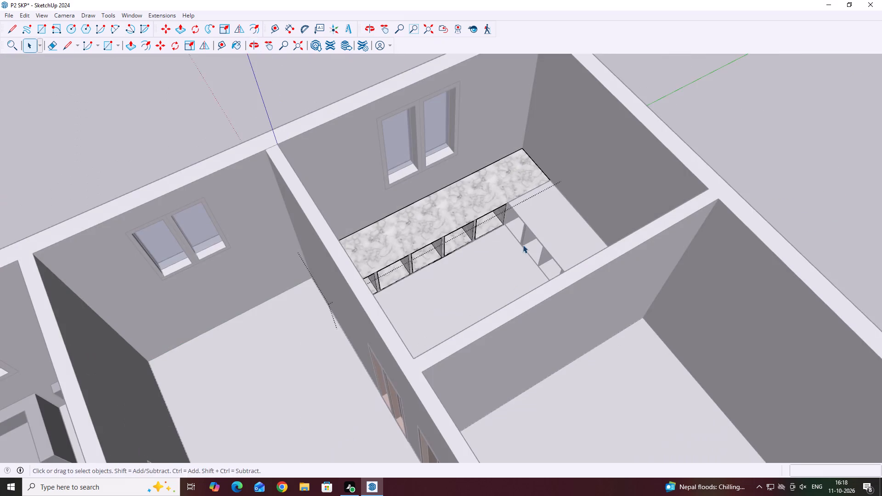
pyautogui.moveTo(522, 245); pyautogui.dragTo(612, 253, button='middle')
pyautogui.click(527, 195)
# Open the wing adjoining the window-wall wing and delete the centre, upper-end and lower-end lines of the divider nearest the inner corner.
pyautogui.moveTo(476, 213); pyautogui.dragTo(561, 227, button='middle')
pyautogui.scroll(6, 504, 188)
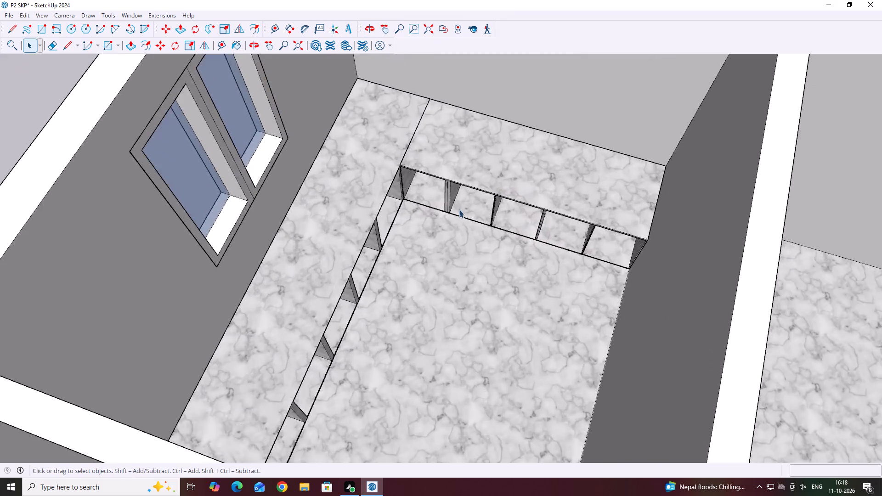
pyautogui.scroll(7, 459, 209)
pyautogui.moveTo(441, 197); pyautogui.dragTo(492, 170, button='middle')
pyautogui.scroll(5, 424, 137)
pyautogui.moveTo(438, 132); pyautogui.dragTo(473, 112, button='middle')
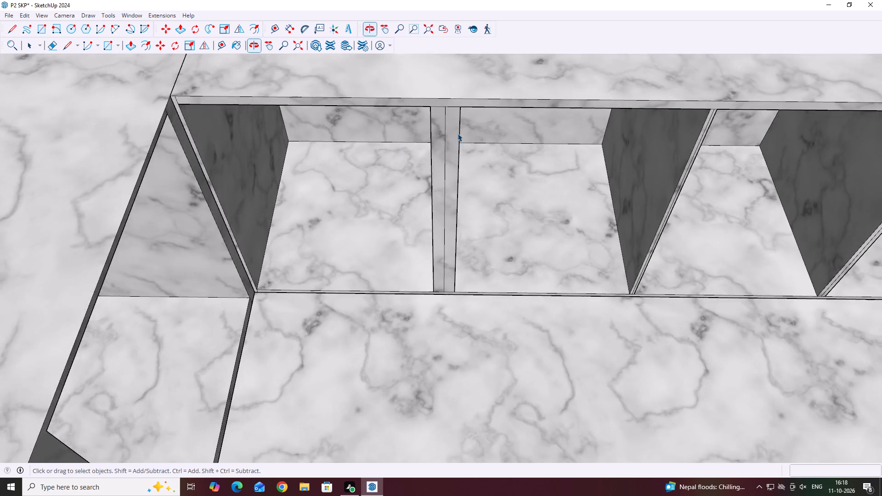
pyautogui.scroll(3, 445, 156)
pyautogui.tripleClick(443, 161)
pyautogui.click(446, 165)
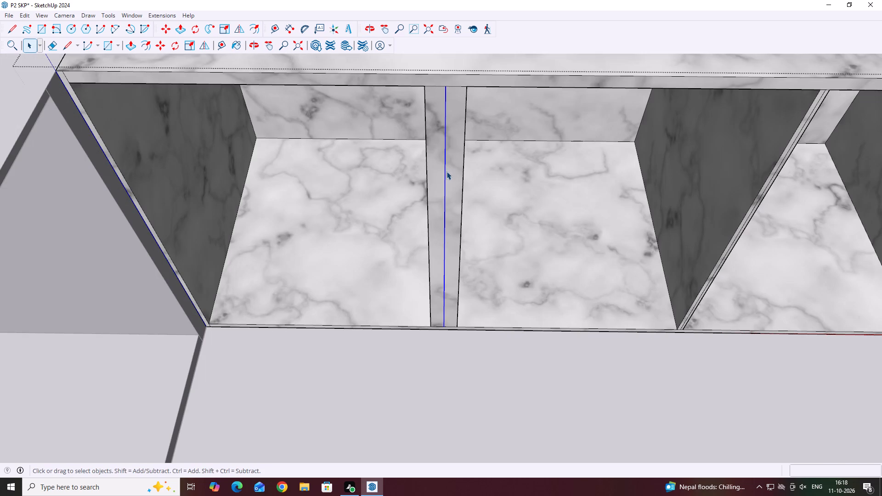
pyautogui.moveTo(445, 172); pyautogui.dragTo(450, 174, button='middle')
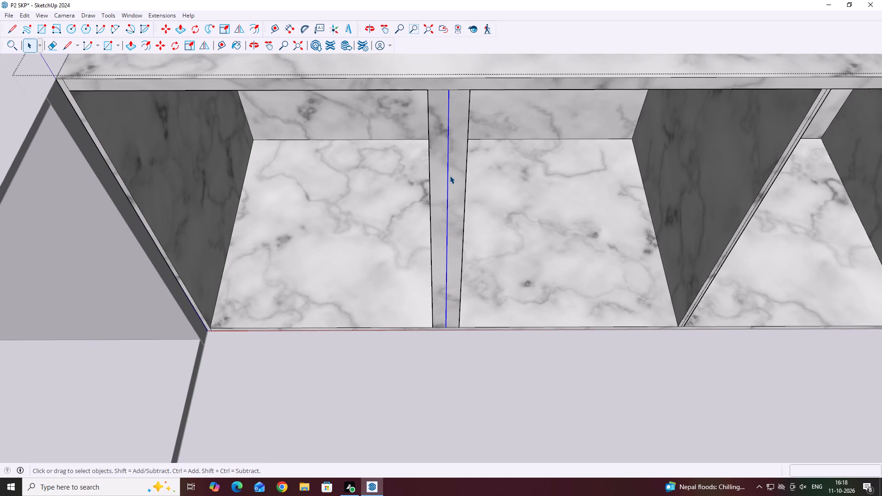
pyautogui.press('Delete')
pyautogui.click(457, 90)
pyautogui.press('Delete')
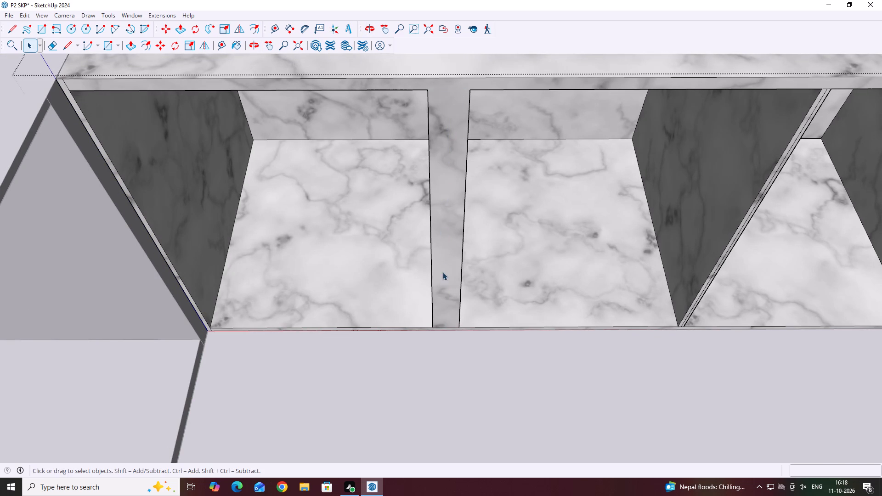
pyautogui.click(449, 327)
pyautogui.press('Delete')
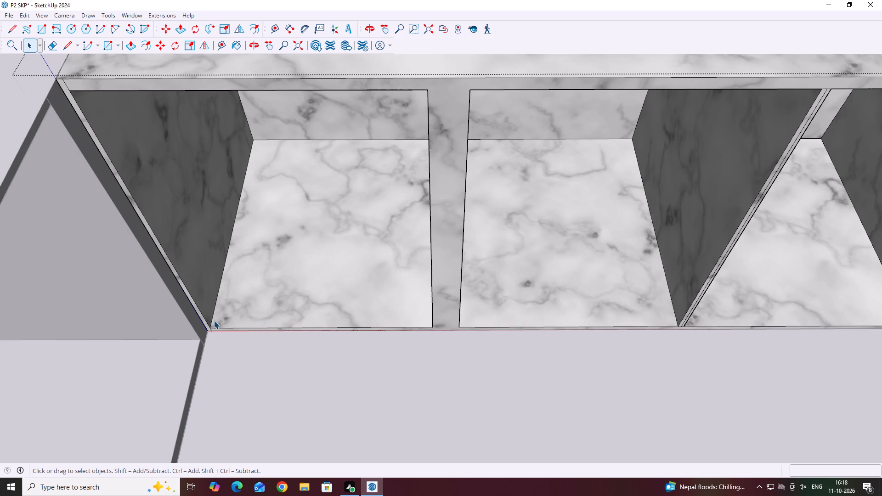
# Delete the short line at the lower corner where the wing's inner end strip meets the lower border.
pyautogui.scroll(9, 200, 338)
pyautogui.click(212, 326)
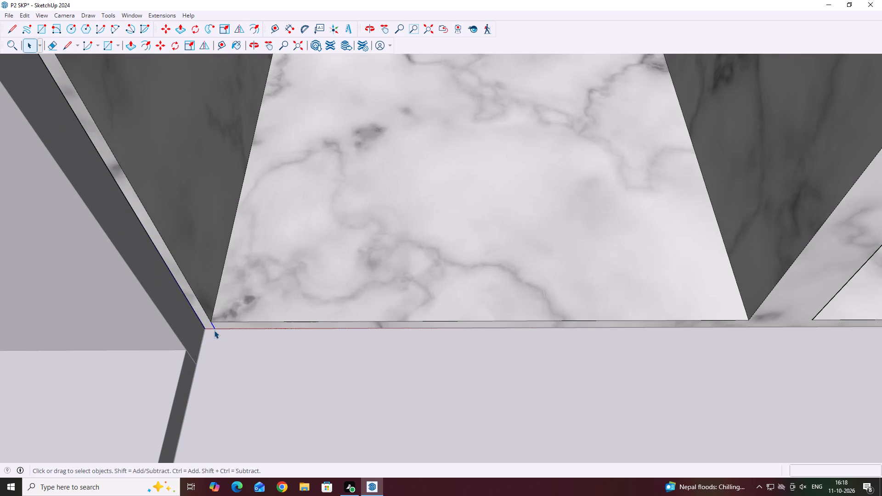
pyautogui.press('Delete')
# Delete the lengthwise centre line and the lower-end line of the second divider strip from the inner corner.
pyautogui.scroll(-7, 214, 332)
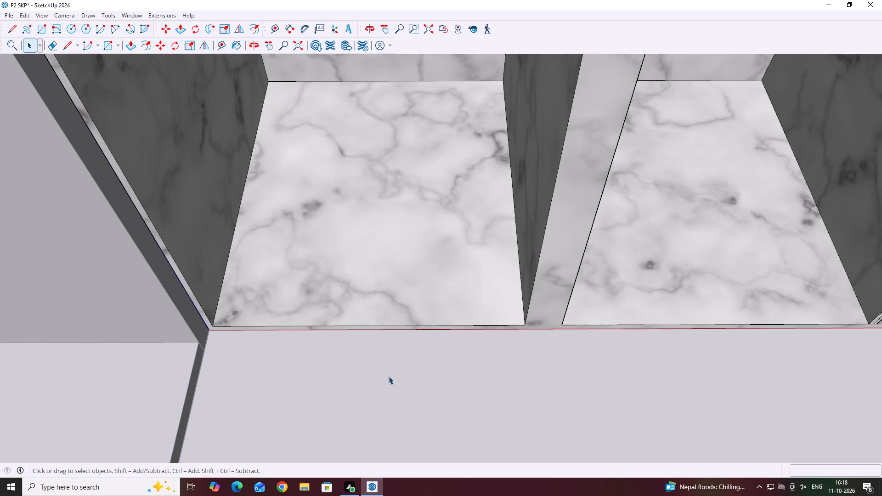
pyautogui.scroll(-9, 407, 271)
pyautogui.scroll(2, 687, 220)
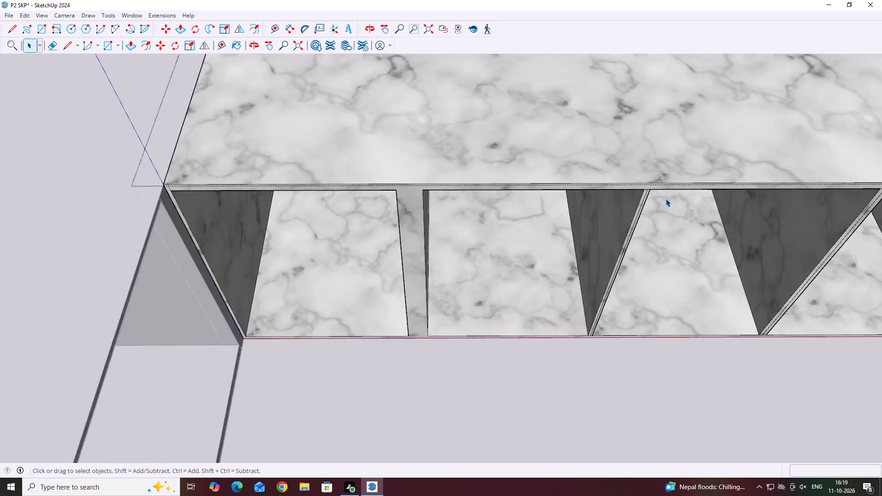
pyautogui.scroll(8, 666, 198)
pyautogui.click(629, 201)
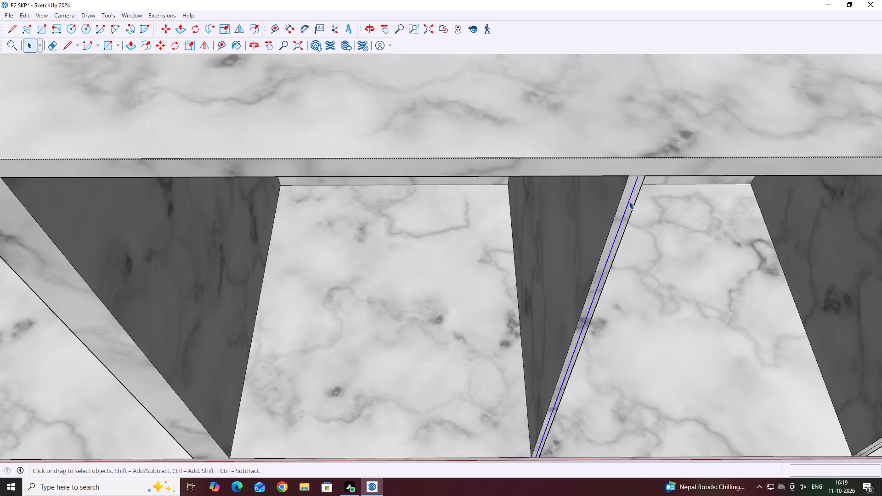
pyautogui.press('Delete')
pyautogui.scroll(-5, 568, 243)
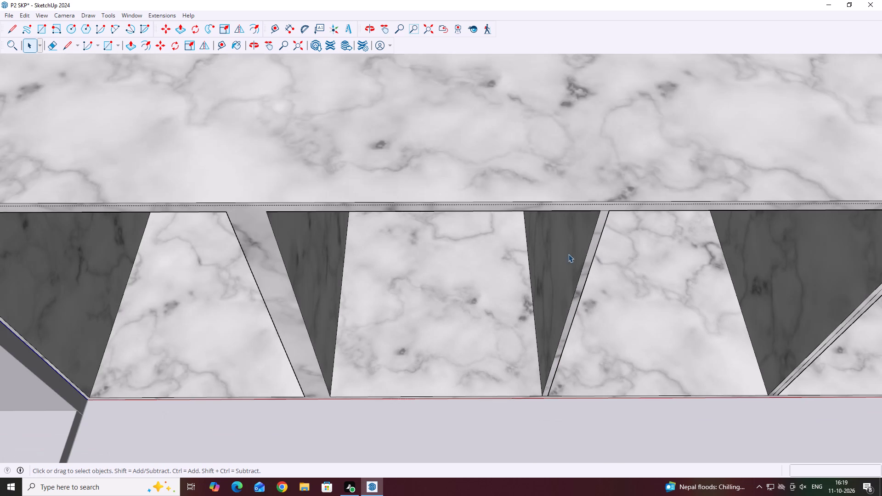
pyautogui.moveTo(733, 242); pyautogui.dragTo(684, 197, button='middle')
pyautogui.scroll(-1, 648, 272)
pyautogui.scroll(4, 537, 389)
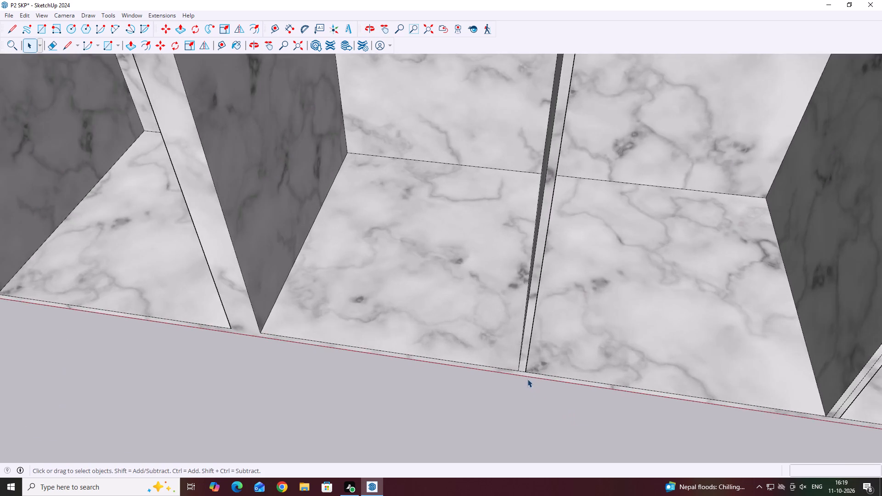
pyautogui.scroll(10, 527, 379)
pyautogui.click(521, 371)
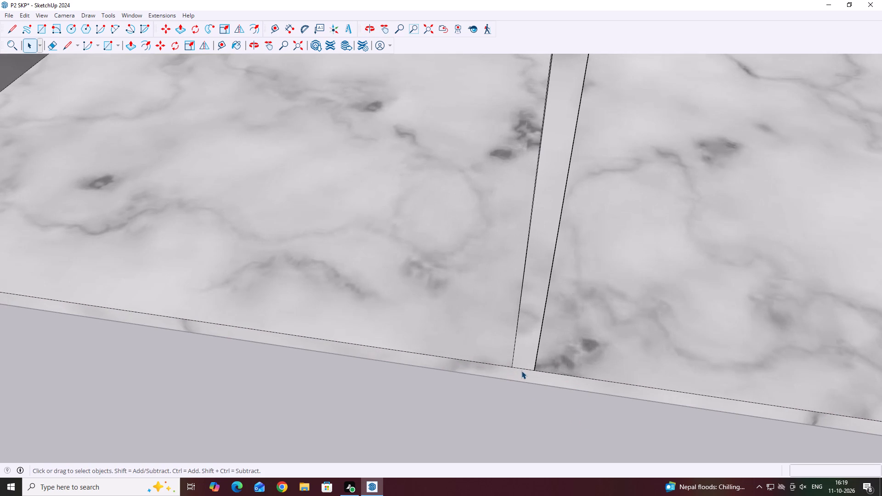
pyautogui.click(521, 369)
pyautogui.press('Delete')
# Delete the lengthwise centre line and the lower-end line of the third divider strip from the inner corner.
pyautogui.scroll(-3, 405, 325)
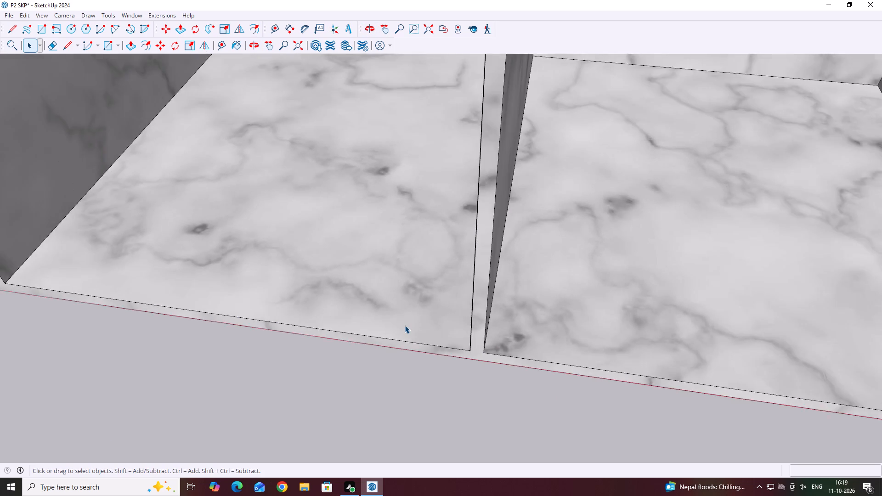
pyautogui.scroll(-8, 405, 325)
pyautogui.scroll(-7, 365, 292)
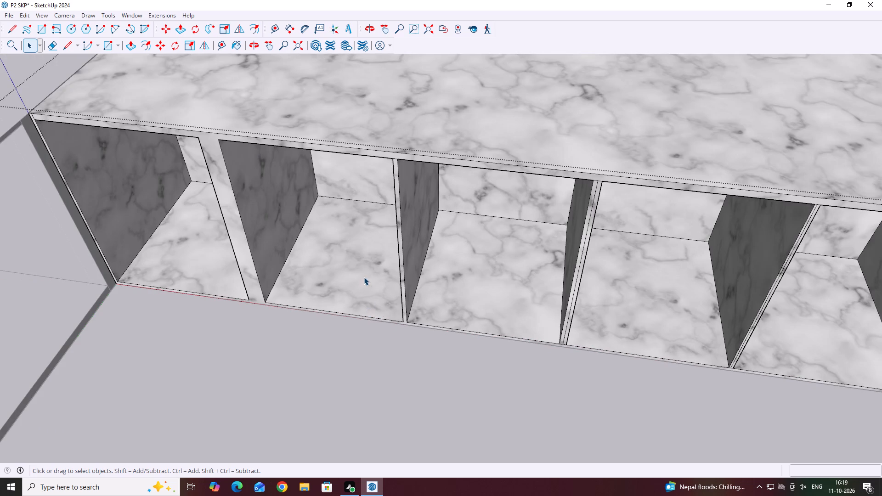
pyautogui.scroll(10, 575, 314)
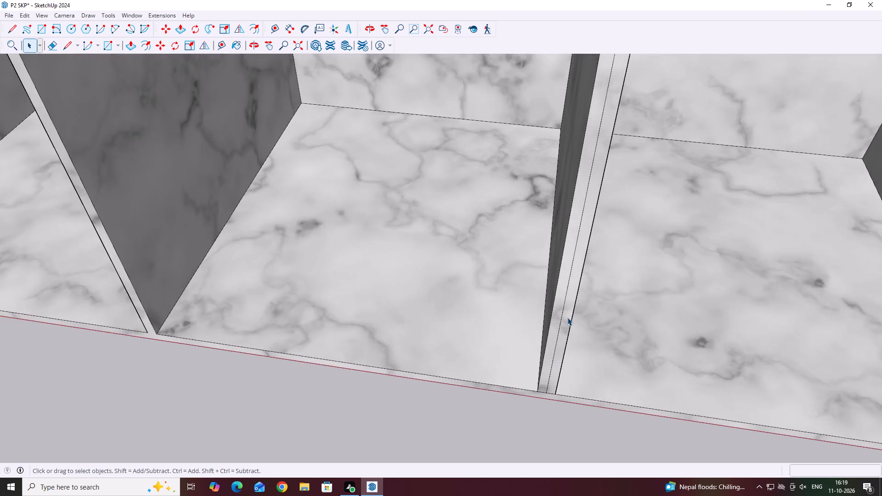
pyautogui.scroll(2, 567, 317)
pyautogui.click(563, 314)
pyautogui.press('Delete')
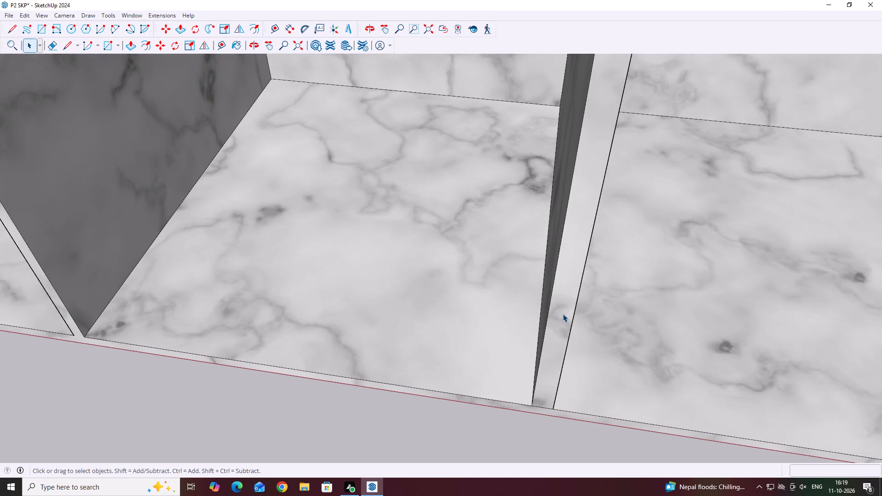
pyautogui.scroll(3, 532, 413)
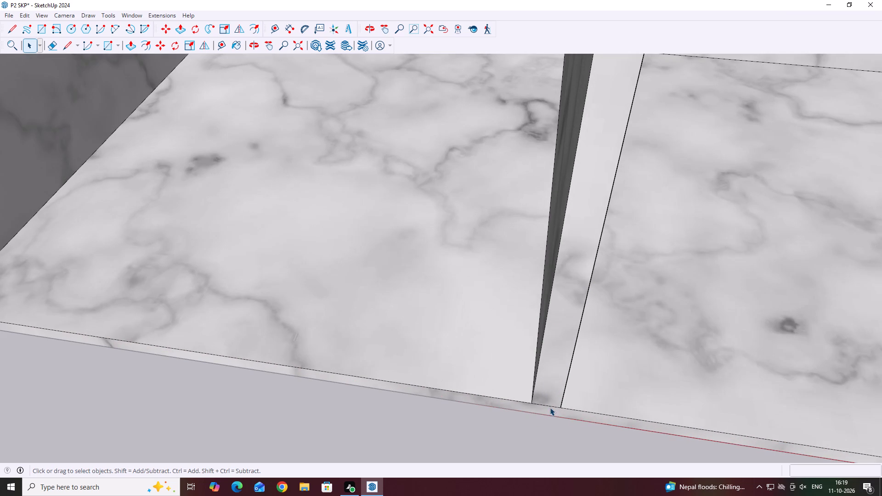
pyautogui.click(550, 406)
pyautogui.press('Delete')
# Delete the fourth divider strip's lengthwise centre line and the lines across the upper ends of the fourth and third dividers.
pyautogui.scroll(-17, 534, 401)
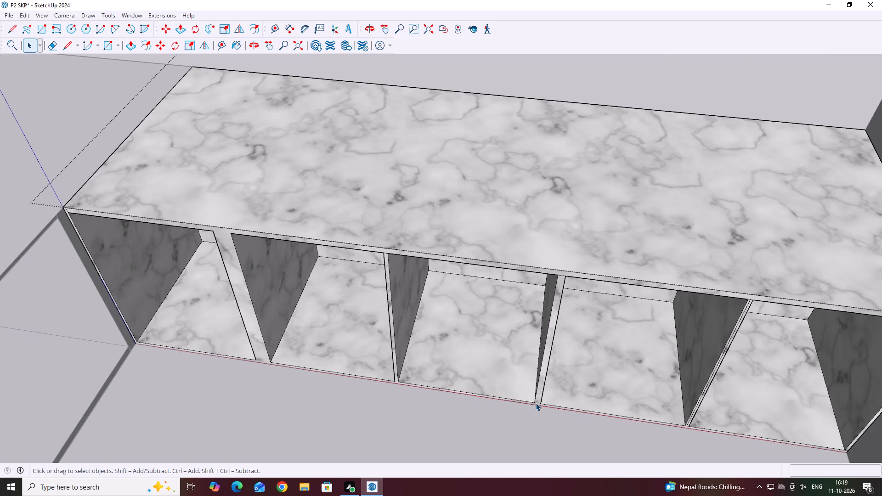
pyautogui.scroll(5, 743, 300)
pyautogui.click(748, 309)
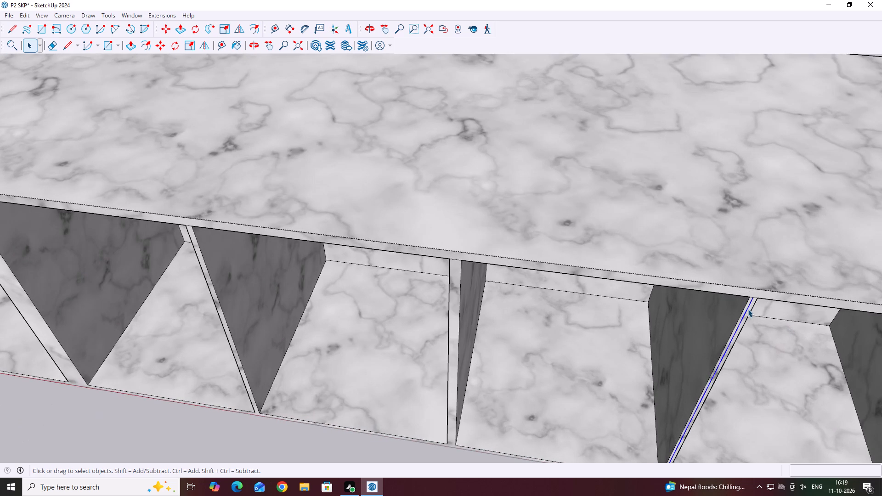
pyautogui.press('Delete')
pyautogui.click(752, 297)
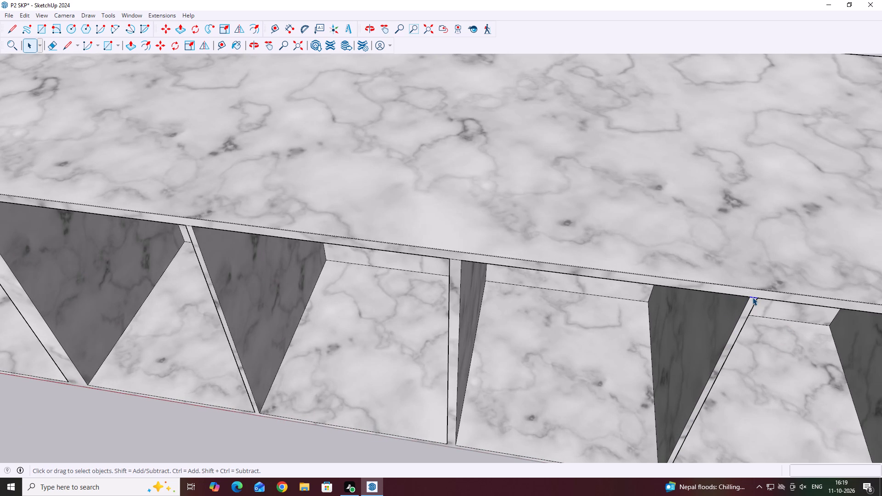
pyautogui.press('Delete')
pyautogui.click(455, 259)
pyautogui.press('Delete')
# Delete the lower-border lines at the fourth divider's lower end and at the outer end strip's lower corner.
pyautogui.scroll(-6, 479, 286)
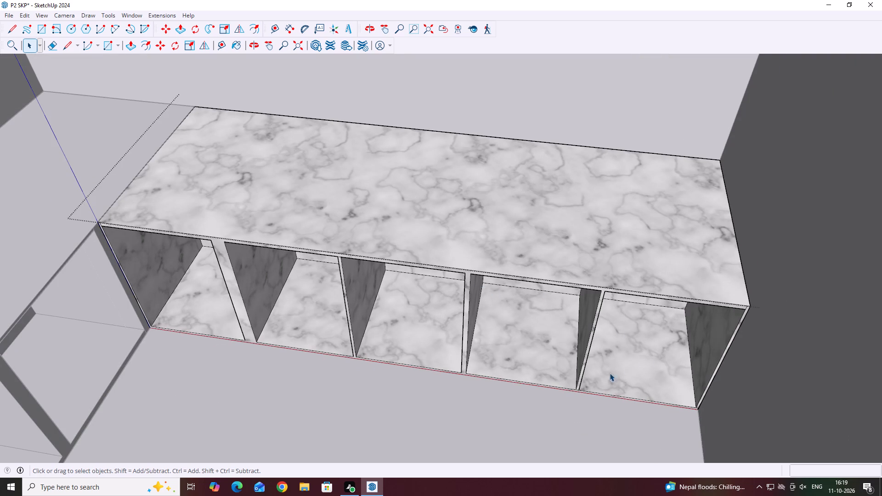
pyautogui.scroll(12, 575, 391)
pyautogui.click(581, 388)
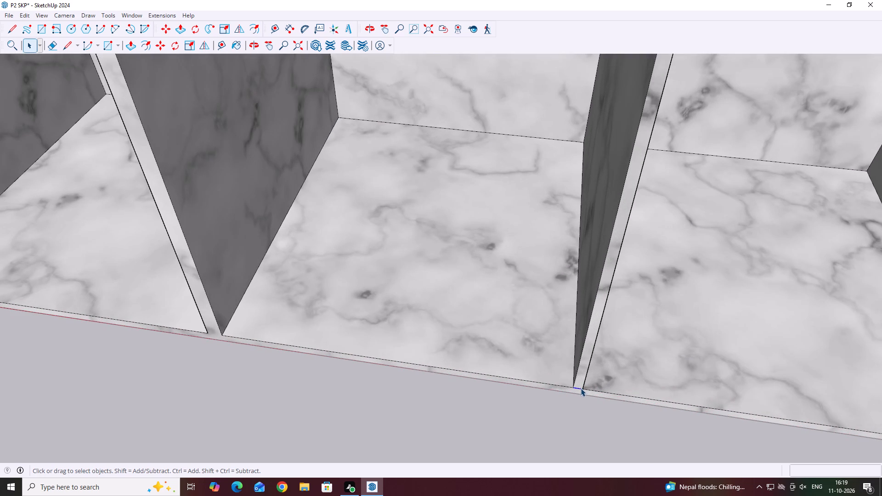
pyautogui.press('Delete')
pyautogui.scroll(-11, 505, 375)
pyautogui.scroll(8, 671, 403)
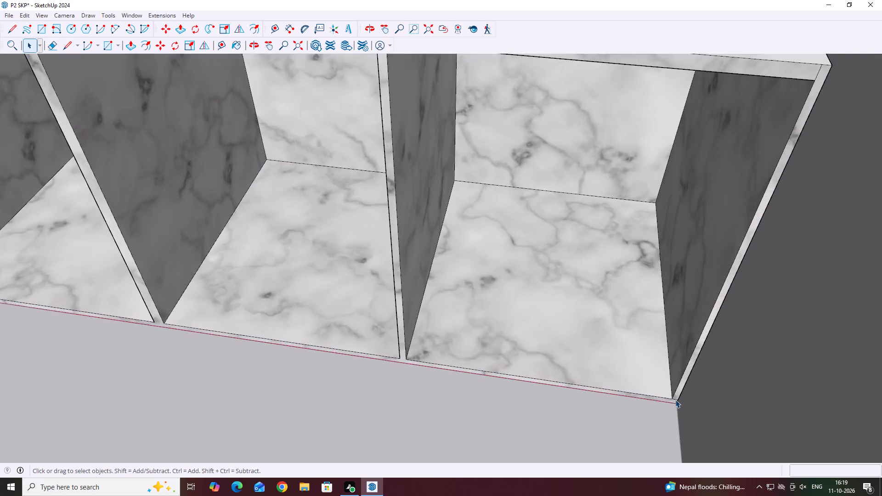
pyautogui.scroll(6, 675, 400)
pyautogui.click(675, 399)
pyautogui.press('Delete')
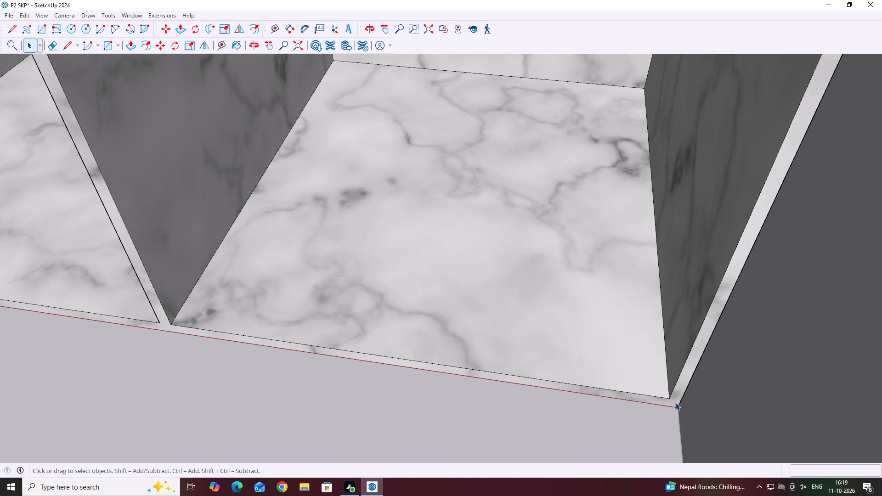
# Delete the short line at the upper corner where the wing's outer end strip meets the upper border.
pyautogui.scroll(-11, 684, 394)
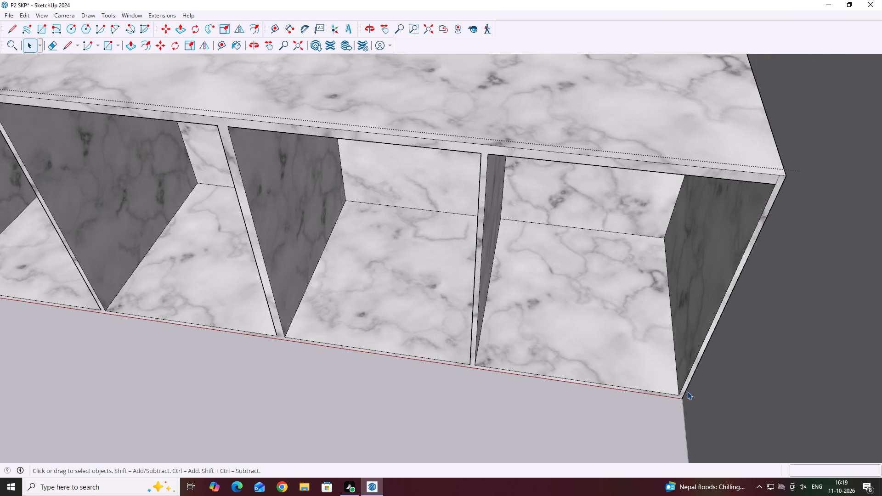
pyautogui.scroll(-7, 696, 389)
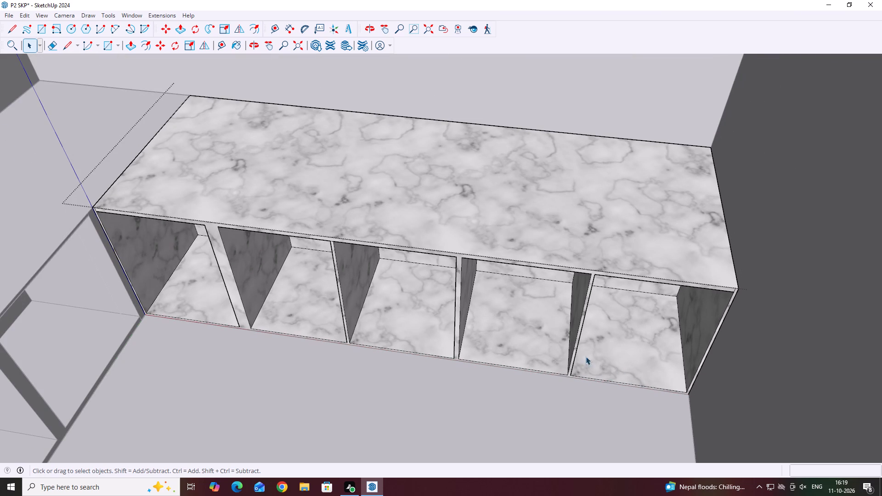
pyautogui.moveTo(530, 381); pyautogui.dragTo(596, 330, button='middle')
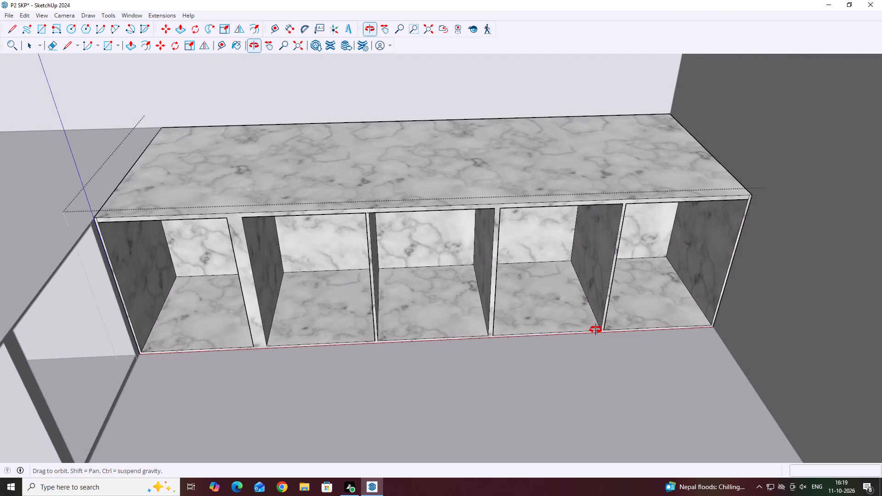
pyautogui.moveTo(596, 330); pyautogui.dragTo(564, 297, button='middle')
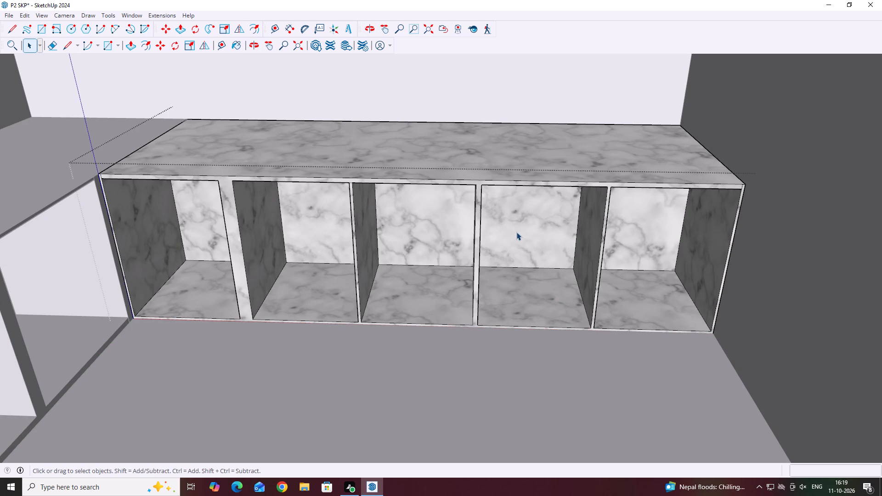
pyautogui.scroll(9, 751, 181)
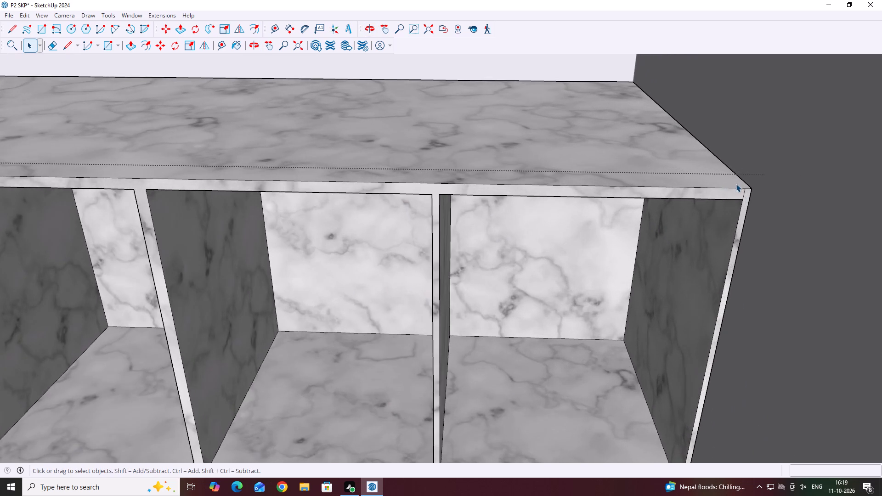
pyautogui.scroll(4, 736, 184)
pyautogui.click(743, 195)
pyautogui.press('Delete')
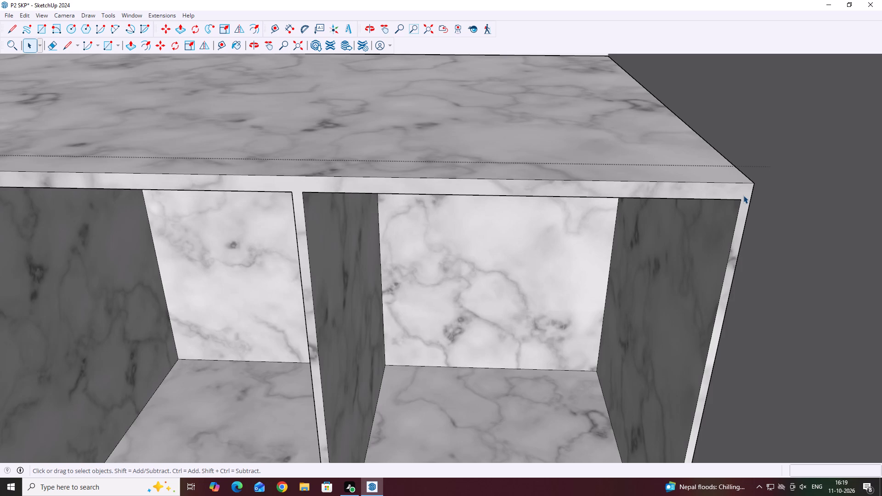
# Delete the short line where the second wing's inner-corner end strip meets the upper border, and close that wing for editing.
pyautogui.scroll(-20, 749, 200)
pyautogui.scroll(-1, 749, 200)
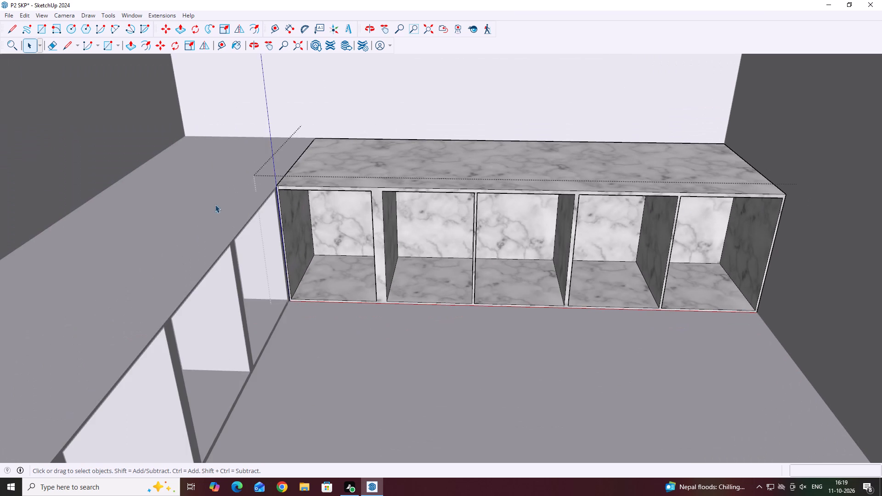
pyautogui.scroll(9, 269, 194)
pyautogui.moveTo(279, 178); pyautogui.dragTo(238, 188, button='middle')
pyautogui.scroll(5, 255, 188)
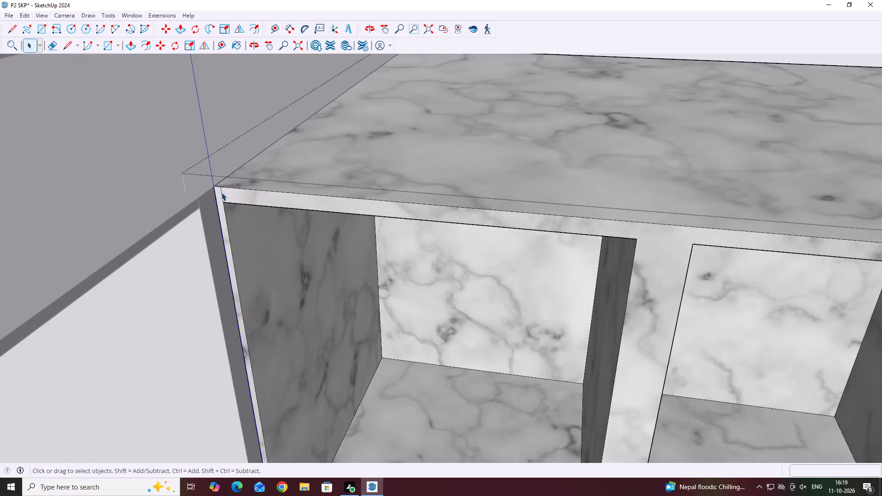
pyautogui.scroll(8, 221, 192)
pyautogui.click(224, 194)
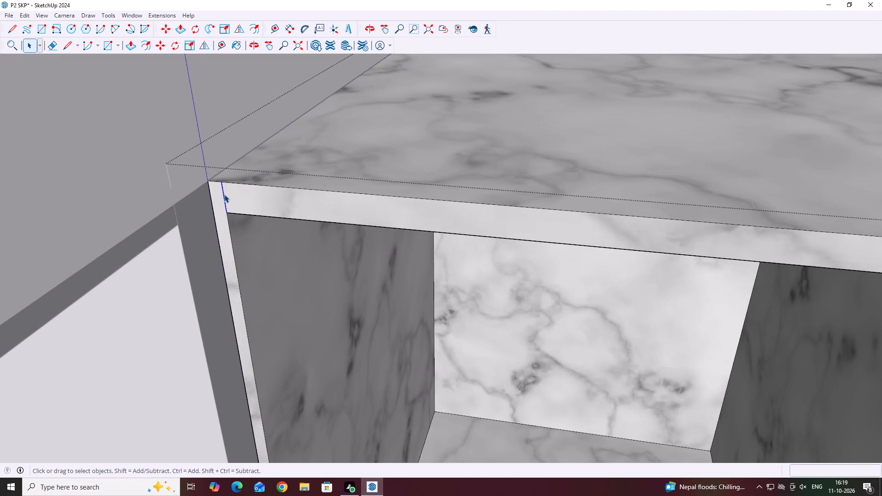
pyautogui.press('Delete')
pyautogui.scroll(-6, 316, 224)
pyautogui.moveTo(544, 215); pyautogui.dragTo(307, 218, button='middle')
pyautogui.click(391, 258)
pyautogui.scroll(-6, 389, 262)
pyautogui.click(457, 144)
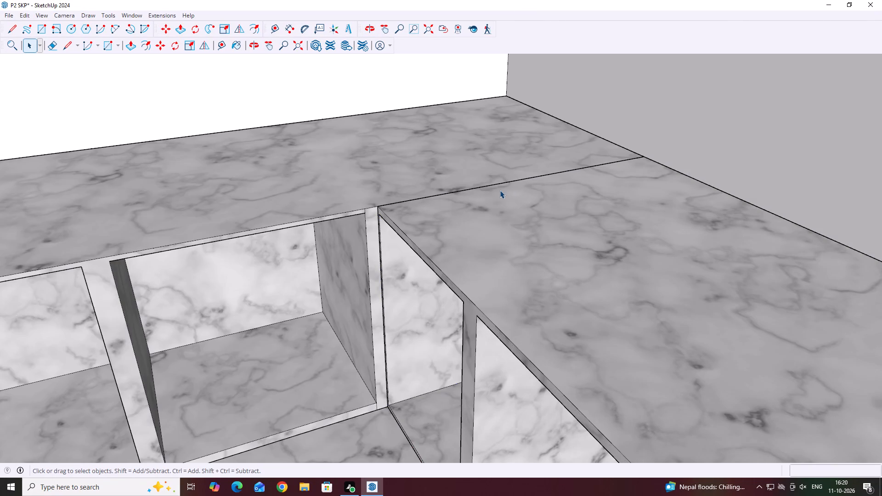
# Open the window-wall wing for editing and delete the short line where its inner-corner end strip meets the upper border.
pyautogui.scroll(-4, 544, 237)
pyautogui.moveTo(538, 258); pyautogui.dragTo(518, 265, button='middle')
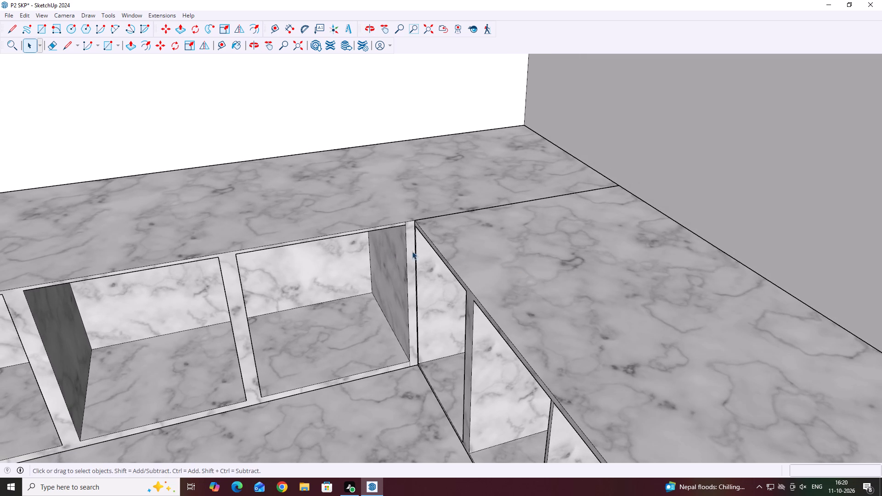
pyautogui.moveTo(449, 232); pyautogui.dragTo(423, 250, button='middle')
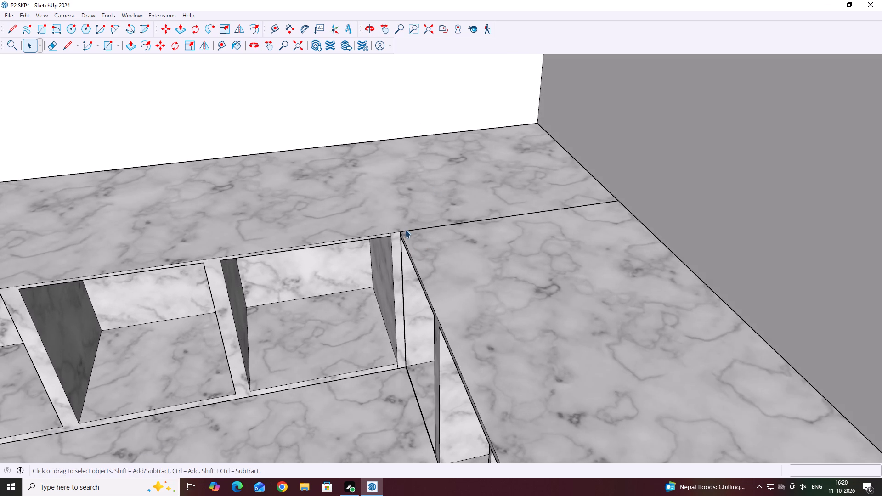
pyautogui.scroll(13, 398, 240)
pyautogui.doubleClick(390, 228)
pyautogui.scroll(4, 390, 228)
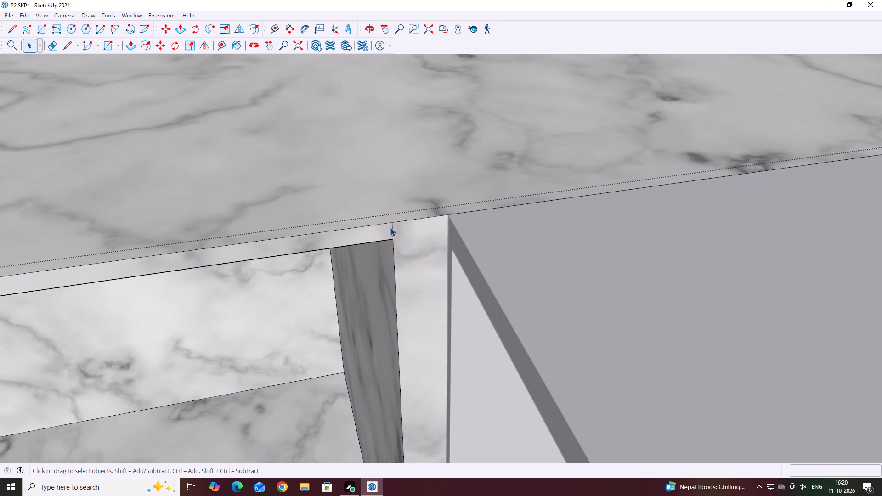
pyautogui.click(392, 228)
pyautogui.press('Delete')
pyautogui.scroll(-5, 463, 274)
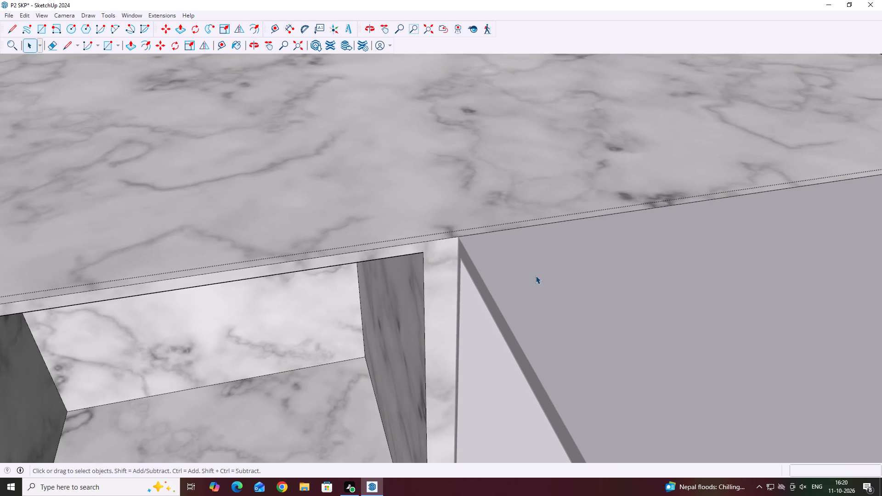
# Delete the line across the lower end of the window-wall wing's second divider strip from the outer end.
pyautogui.scroll(-19, 541, 271)
pyautogui.moveTo(535, 312); pyautogui.dragTo(584, 318, button='middle')
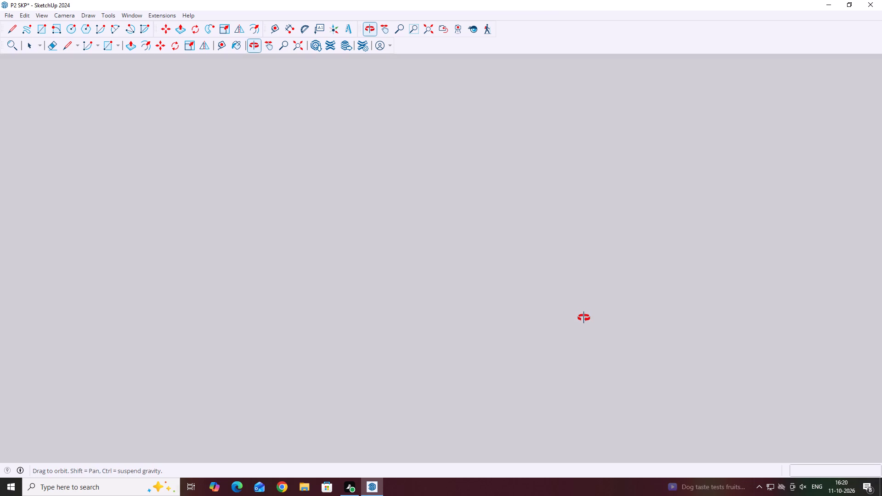
pyautogui.moveTo(584, 318); pyautogui.dragTo(498, 355, button='middle')
pyautogui.scroll(-18, 433, 372)
pyautogui.scroll(-1, 459, 320)
pyautogui.moveTo(459, 320); pyautogui.dragTo(485, 321, button='middle')
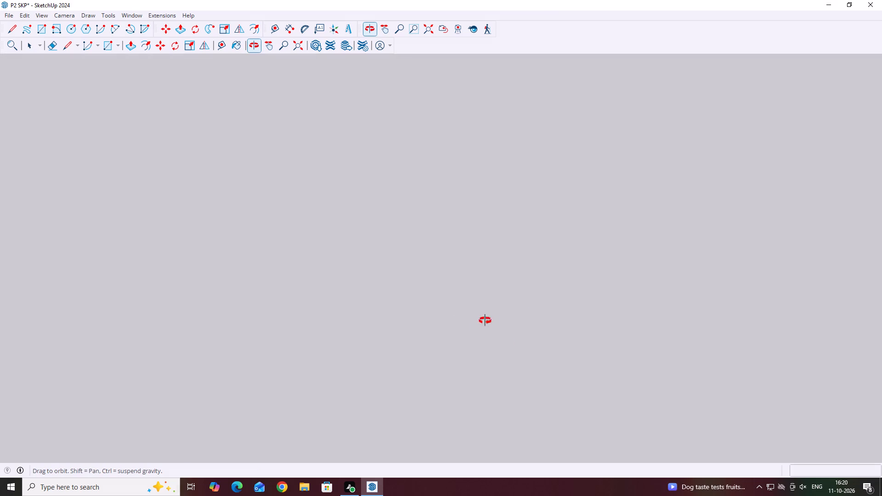
pyautogui.moveTo(485, 321); pyautogui.dragTo(494, 351, button='middle')
pyautogui.scroll(-20, 523, 343)
pyautogui.scroll(-7, 523, 343)
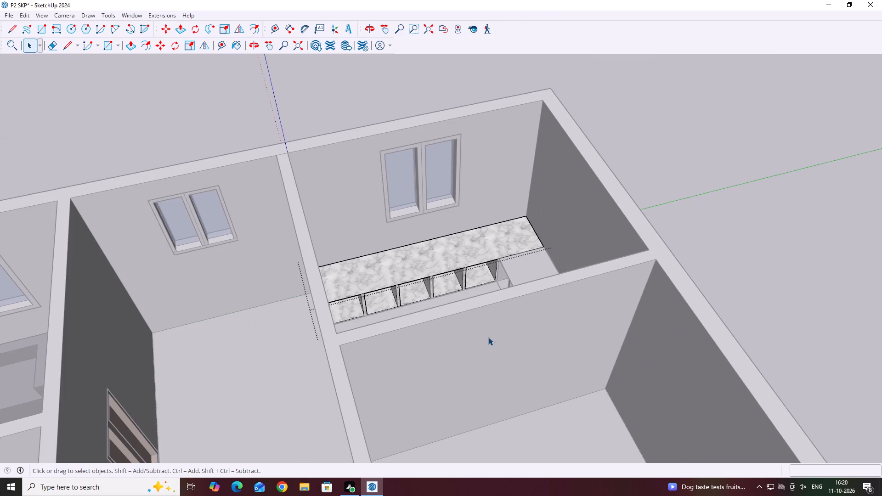
pyautogui.moveTo(471, 280); pyautogui.dragTo(399, 300, button='middle')
pyautogui.scroll(7, 417, 278)
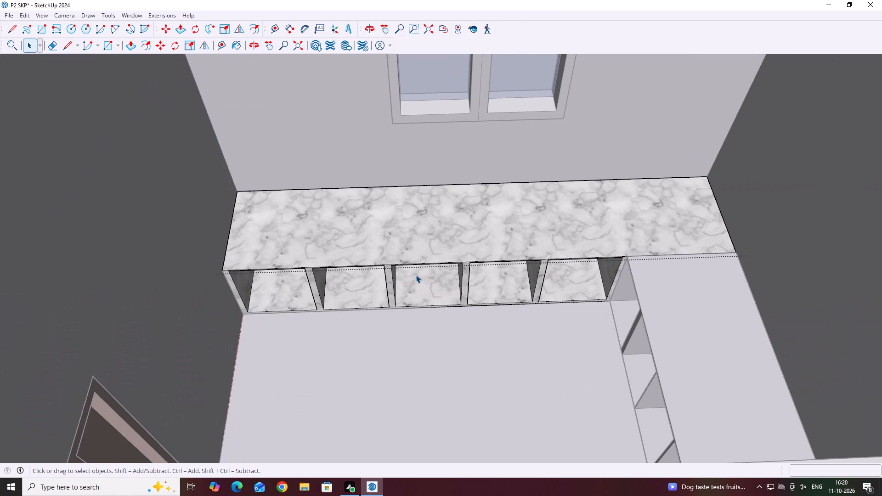
pyautogui.moveTo(407, 284); pyautogui.dragTo(381, 284, button='middle')
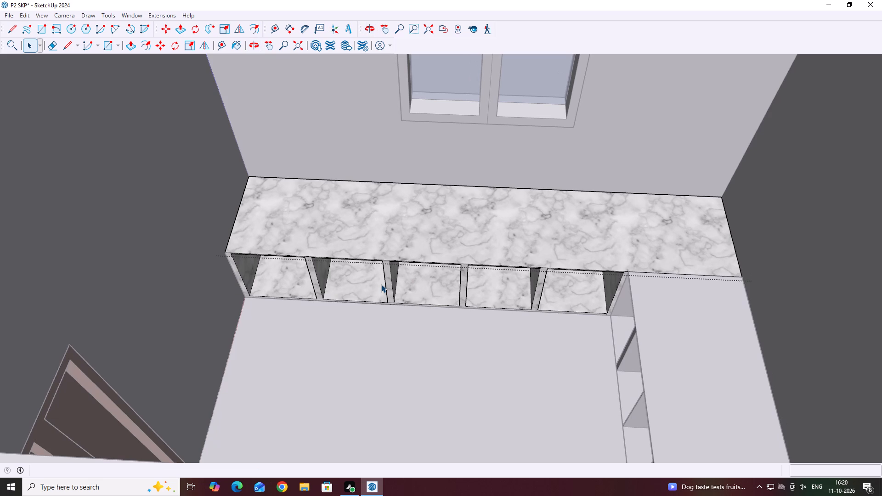
pyautogui.moveTo(387, 284); pyautogui.dragTo(388, 259, button='middle')
pyautogui.scroll(10, 388, 259)
pyautogui.scroll(3, 395, 376)
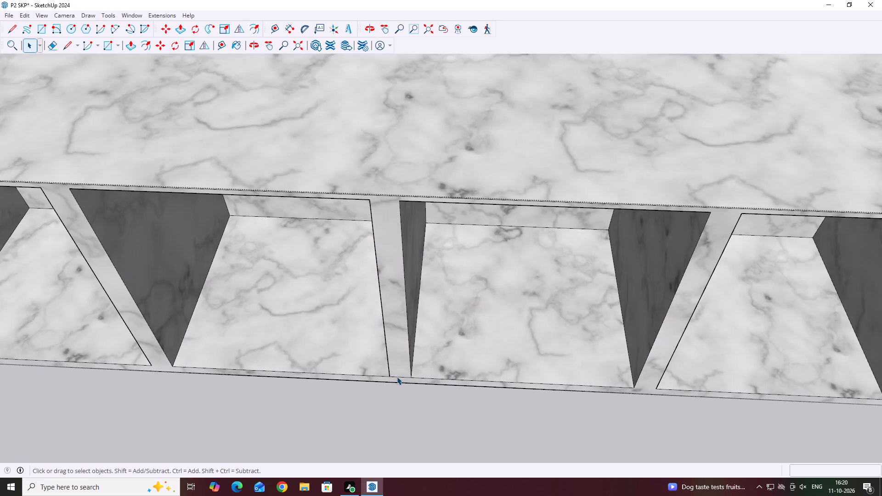
pyautogui.click(397, 377)
pyautogui.press('Delete')
# Delete the short lower-border line at the window-wall wing's inner-corner end strip, and close the wing for editing.
pyautogui.moveTo(284, 332); pyautogui.dragTo(340, 325, button='middle')
pyautogui.scroll(-2, 341, 325)
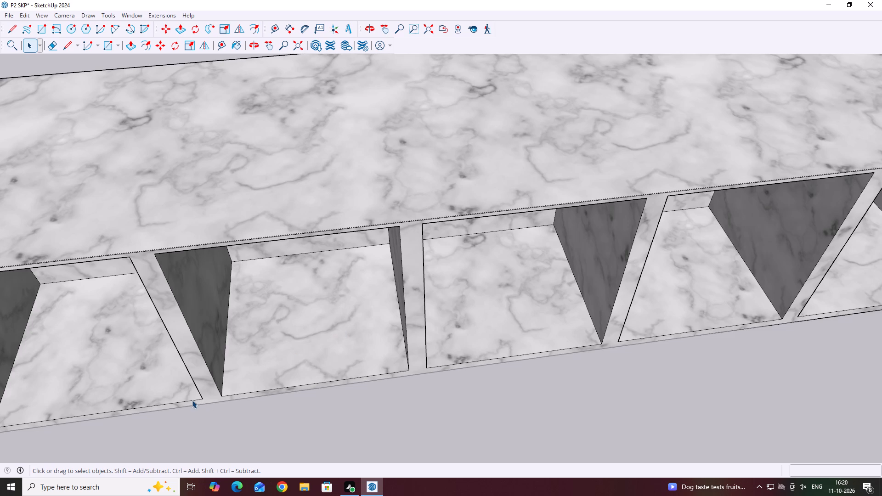
pyautogui.scroll(-3, 190, 399)
pyautogui.moveTo(167, 388); pyautogui.dragTo(141, 371, button='middle')
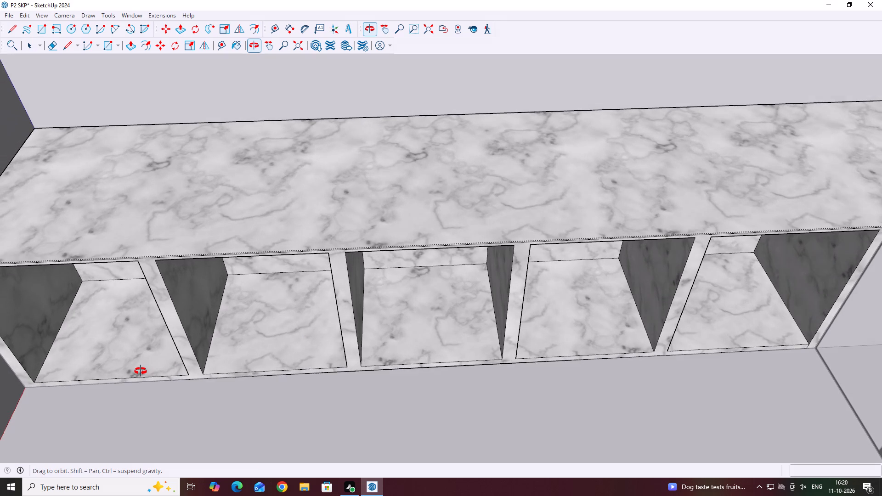
pyautogui.moveTo(141, 371); pyautogui.dragTo(140, 370, button='middle')
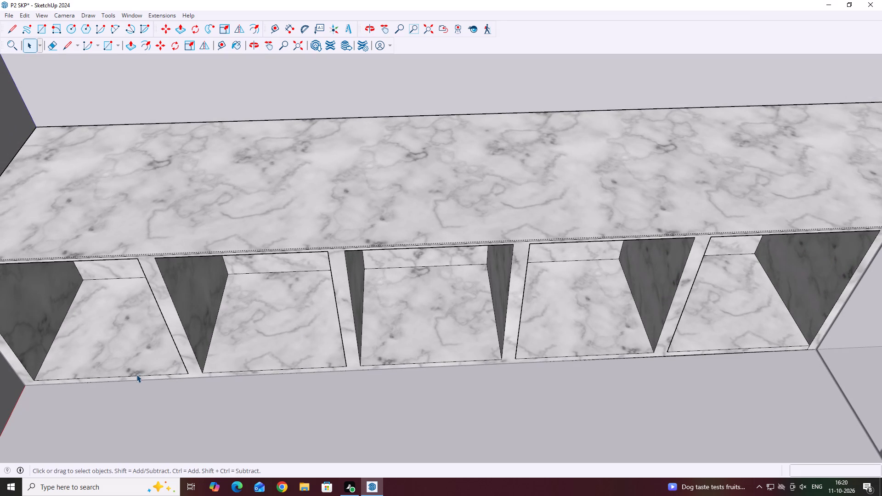
pyautogui.scroll(-3, 61, 310)
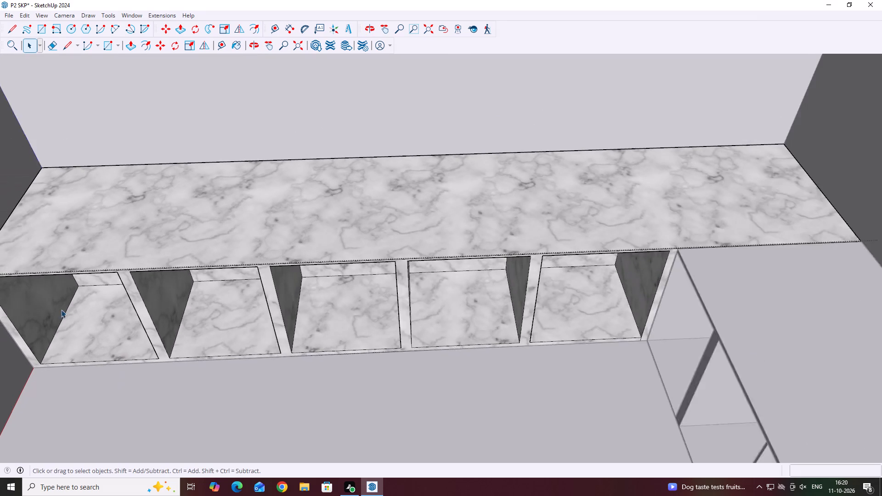
pyautogui.scroll(-1, 61, 310)
pyautogui.scroll(3, 593, 338)
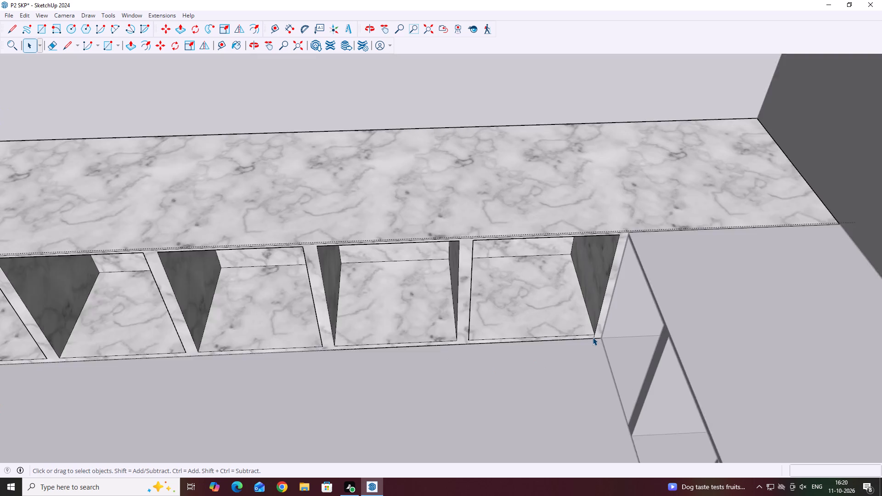
pyautogui.scroll(6, 593, 337)
pyautogui.click(594, 339)
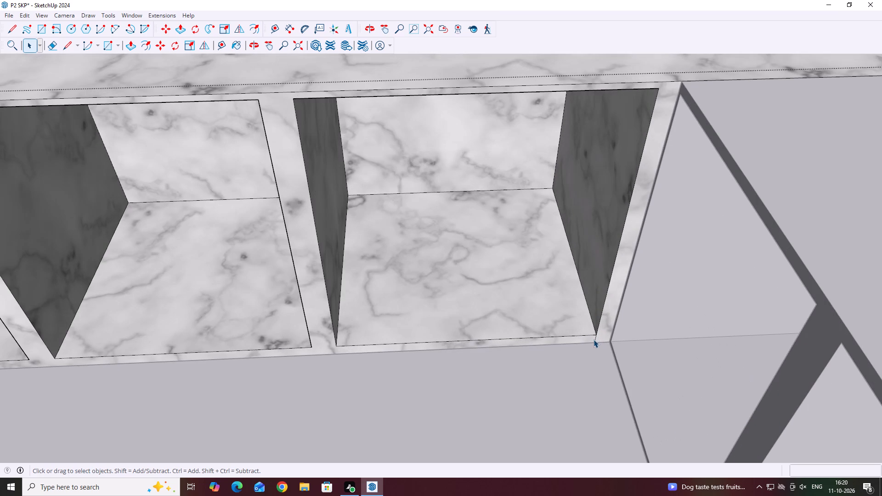
pyautogui.press('Delete')
pyautogui.scroll(-11, 610, 340)
pyautogui.scroll(-9, 559, 350)
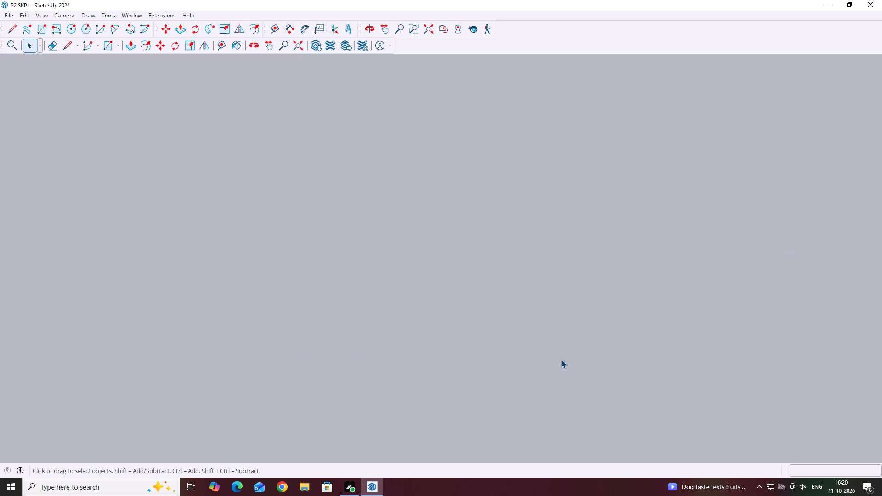
pyautogui.scroll(-20, 561, 360)
pyautogui.scroll(-20, 561, 360)
pyautogui.scroll(-12, 561, 360)
pyautogui.middleClick(560, 335)
pyautogui.middleClick(561, 335)
pyautogui.middleClick(558, 337)
pyautogui.middleClick(556, 329)
pyautogui.middleClick(555, 323)
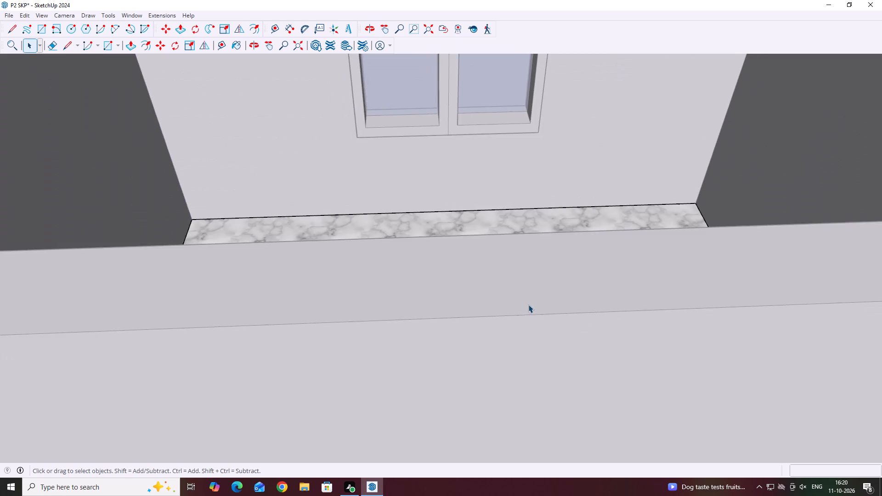
pyautogui.scroll(-1, 528, 304)
pyautogui.moveTo(508, 234); pyautogui.dragTo(465, 313, button='middle')
pyautogui.scroll(4, 206, 307)
pyautogui.moveTo(265, 284); pyautogui.dragTo(313, 238, button='middle')
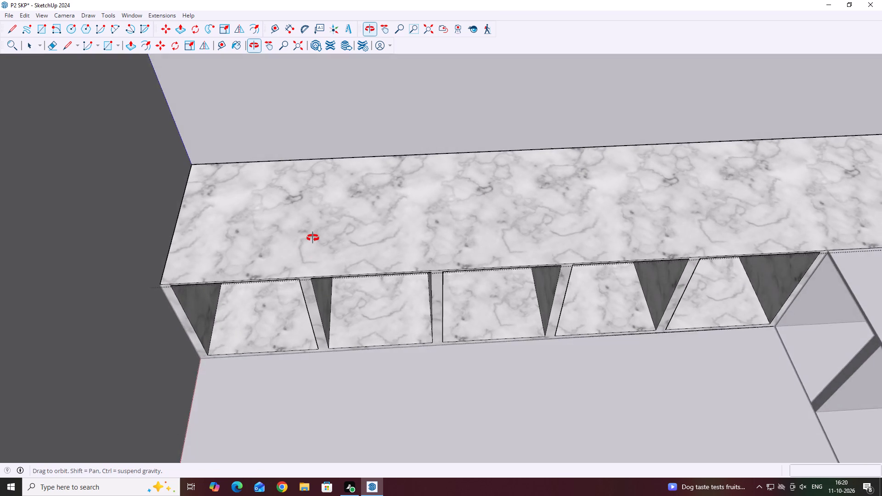
pyautogui.moveTo(313, 238); pyautogui.dragTo(320, 222, button='middle')
pyautogui.moveTo(224, 332); pyautogui.dragTo(319, 325, button='middle')
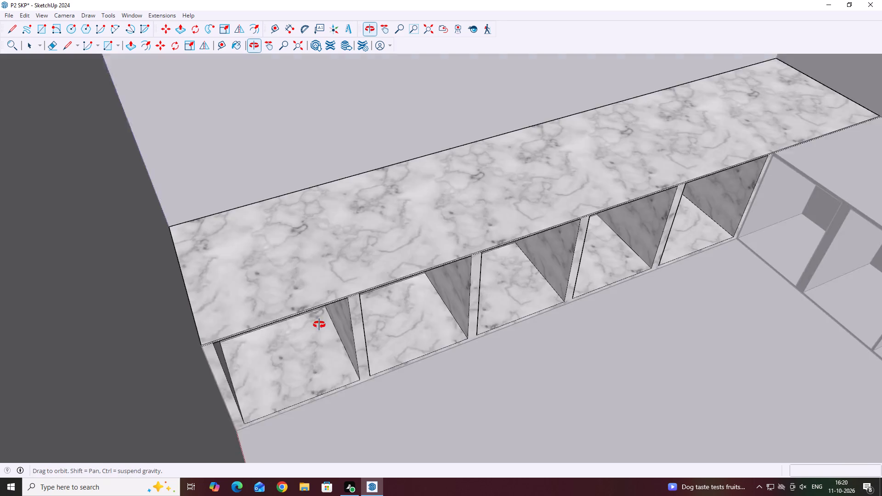
pyautogui.moveTo(319, 325); pyautogui.dragTo(329, 335, button='middle')
pyautogui.click(535, 335)
# Examine the L-shaped block's divider strips, borders and inner corner for leftover lines.
pyautogui.scroll(-1, 339, 304)
pyautogui.moveTo(301, 275); pyautogui.dragTo(256, 234, button='middle')
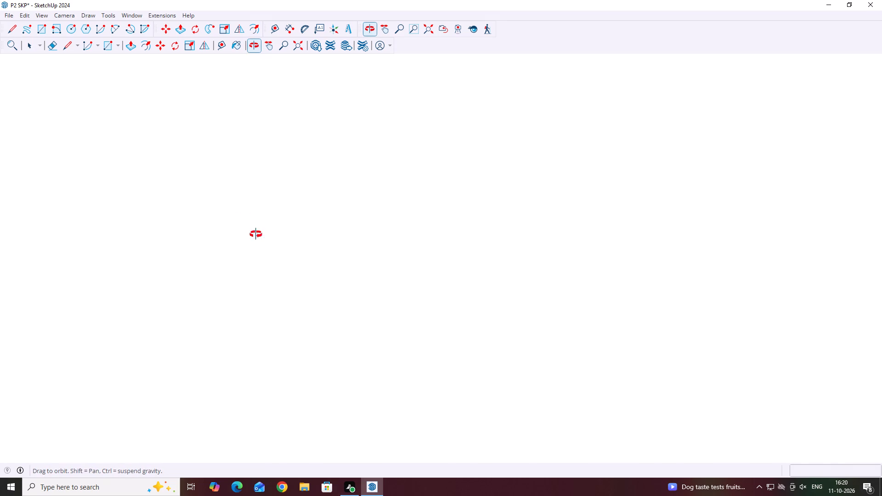
pyautogui.moveTo(256, 234); pyautogui.dragTo(399, 320, button='middle')
pyautogui.scroll(-20, 399, 320)
pyautogui.scroll(-2, 399, 320)
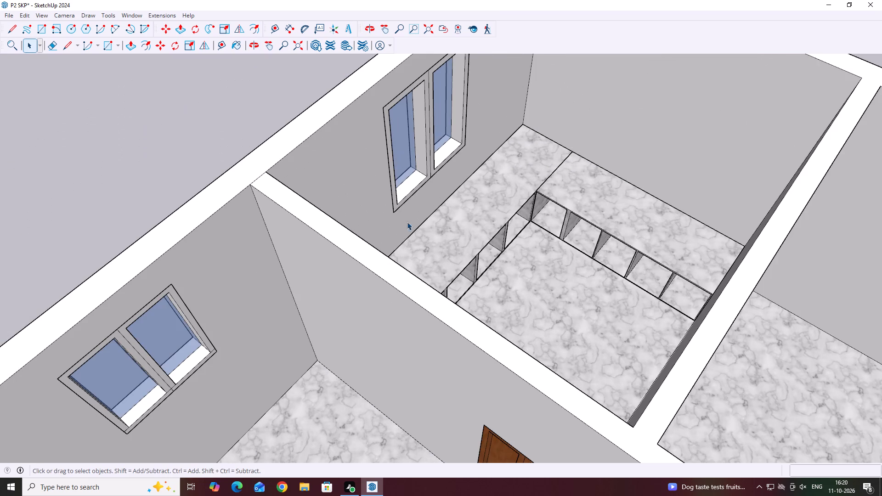
pyautogui.moveTo(537, 206); pyautogui.dragTo(289, 198, button='middle')
pyautogui.moveTo(402, 324); pyautogui.dragTo(450, 276, button='middle')
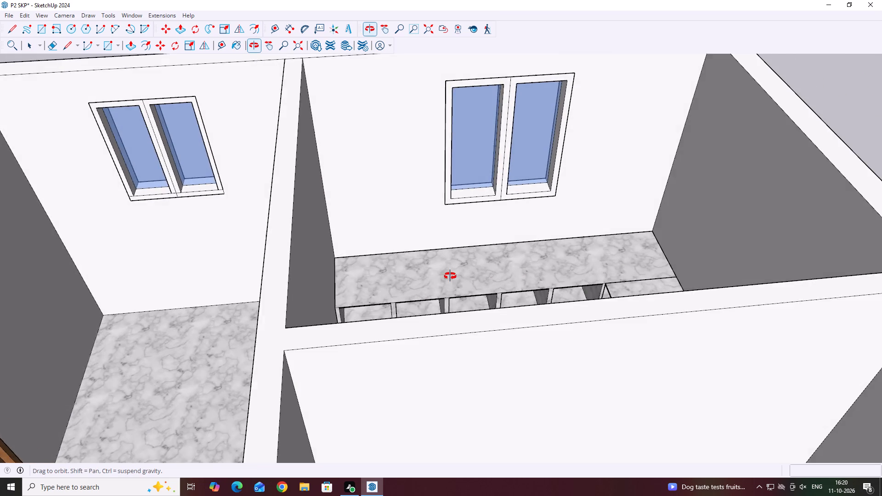
pyautogui.moveTo(450, 276); pyautogui.dragTo(447, 279, button='middle')
pyautogui.moveTo(578, 299); pyautogui.dragTo(542, 283, button='middle')
pyautogui.scroll(4, 542, 282)
pyautogui.moveTo(580, 271); pyautogui.dragTo(562, 378, button='middle')
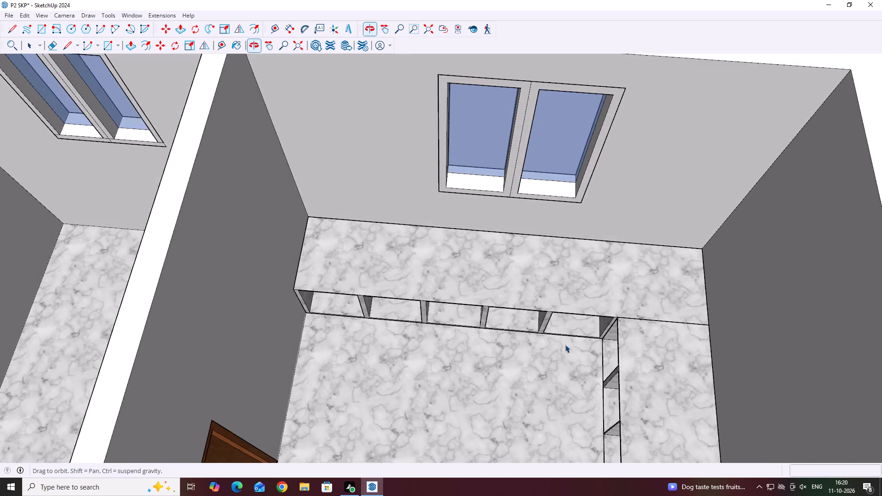
pyautogui.scroll(10, 559, 321)
pyautogui.moveTo(560, 355); pyautogui.dragTo(549, 270, button='middle')
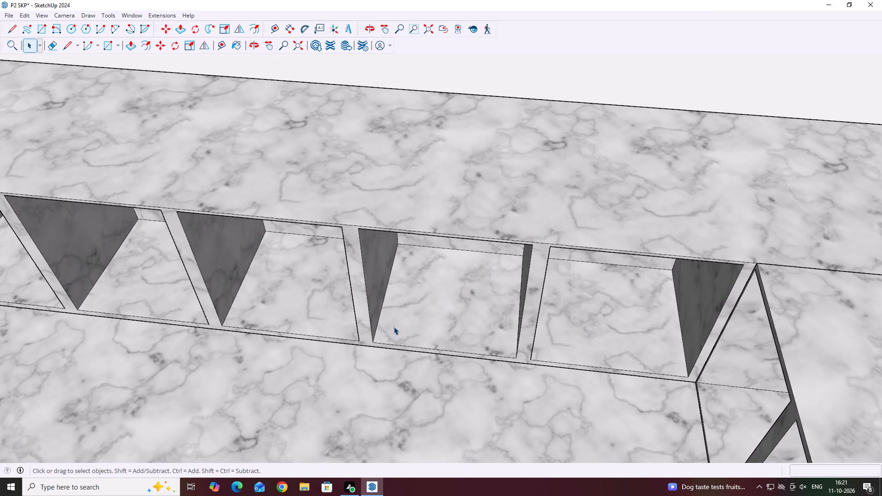
pyautogui.moveTo(407, 266); pyautogui.dragTo(436, 201, button='middle')
pyautogui.moveTo(338, 316); pyautogui.dragTo(382, 257, button='middle')
pyautogui.scroll(4, 779, 304)
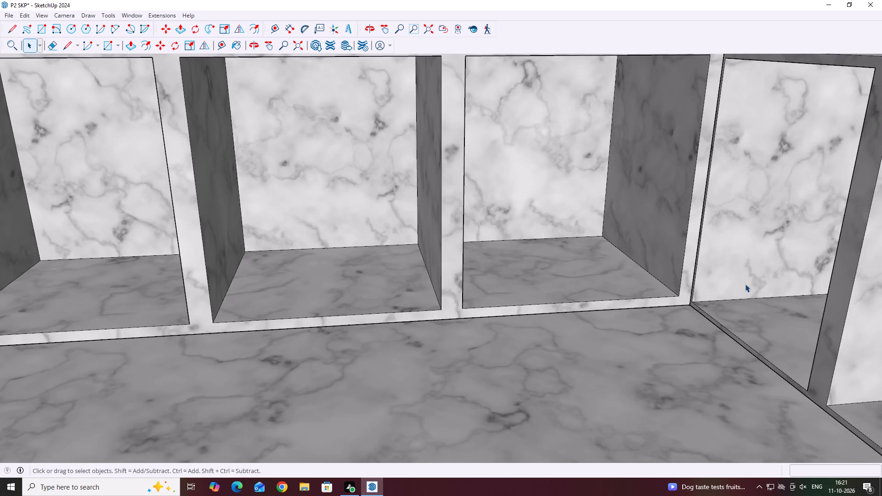
pyautogui.moveTo(690, 295); pyautogui.dragTo(709, 309, button='middle')
pyautogui.scroll(2, 710, 309)
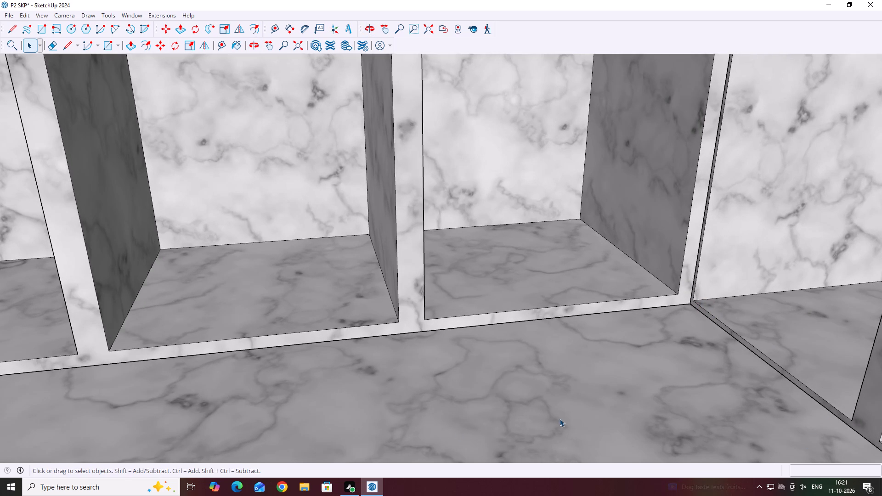
pyautogui.scroll(3, 701, 316)
pyautogui.moveTo(650, 313); pyautogui.dragTo(709, 351, button='middle')
pyautogui.scroll(-6, 709, 350)
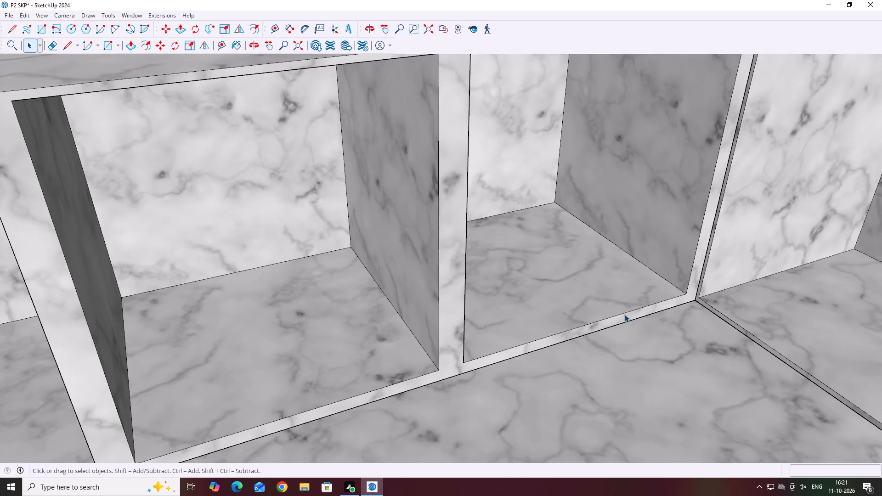
pyautogui.scroll(-2, 624, 314)
pyautogui.middleClick(424, 299)
pyautogui.scroll(-8, 422, 295)
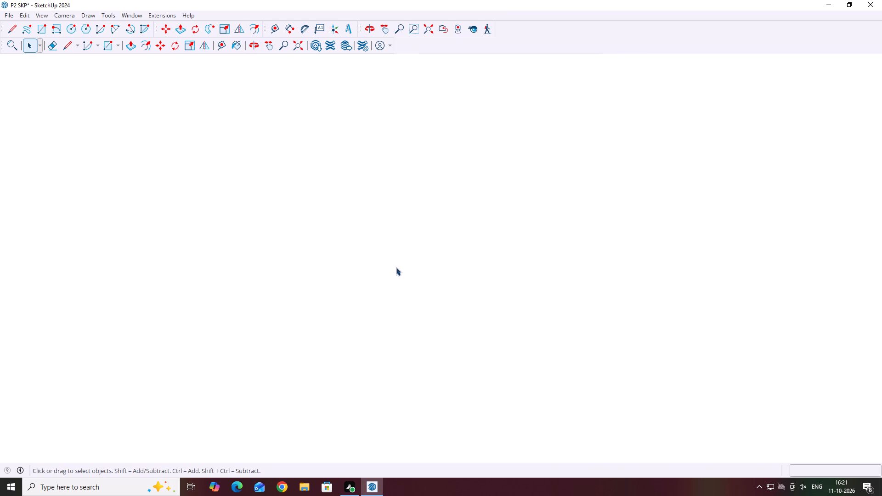
# Examine the whole house from outside and above, checking its rooms, walls and openings.
pyautogui.scroll(-20, 406, 325)
pyautogui.scroll(-20, 406, 325)
pyautogui.scroll(-5, 406, 325)
pyautogui.middleClick(433, 319)
pyautogui.middleClick(436, 311)
pyautogui.middleClick(438, 302)
pyautogui.middleClick(439, 285)
pyautogui.middleClick(439, 283)
pyautogui.middleClick(439, 280)
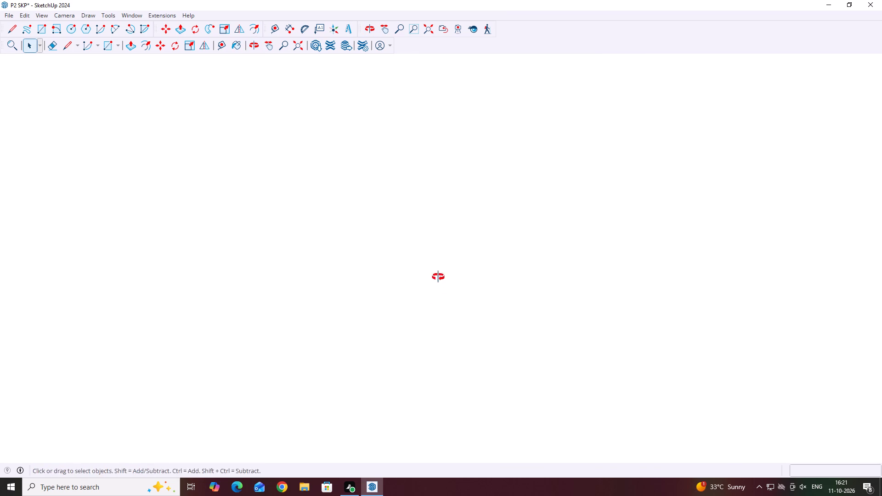
pyautogui.middleClick(438, 277)
pyautogui.scroll(-20, 438, 277)
pyautogui.scroll(-20, 438, 277)
pyautogui.scroll(-4, 438, 277)
pyautogui.middleClick(437, 273)
pyautogui.middleClick(438, 272)
pyautogui.middleClick(439, 269)
pyautogui.middleClick(439, 269)
pyautogui.middleClick(439, 268)
pyautogui.middleClick(439, 268)
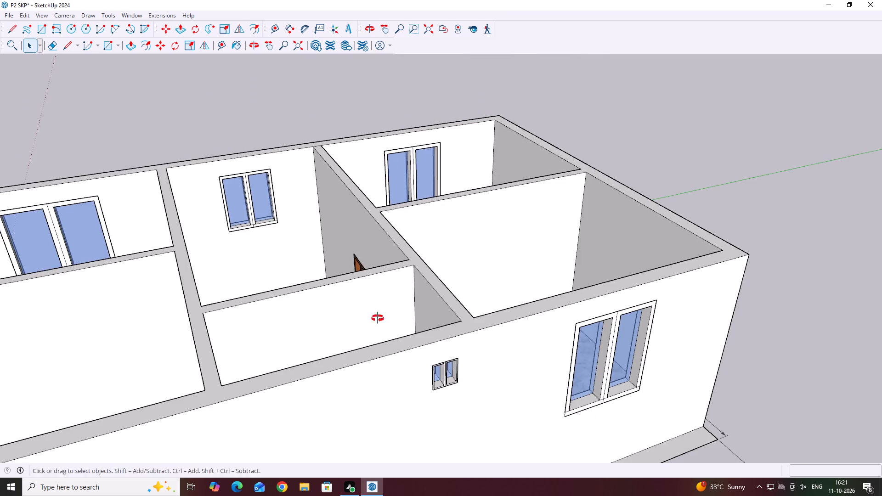
pyautogui.moveTo(378, 315); pyautogui.dragTo(531, 375, button='middle')
pyautogui.scroll(-11, 453, 308)
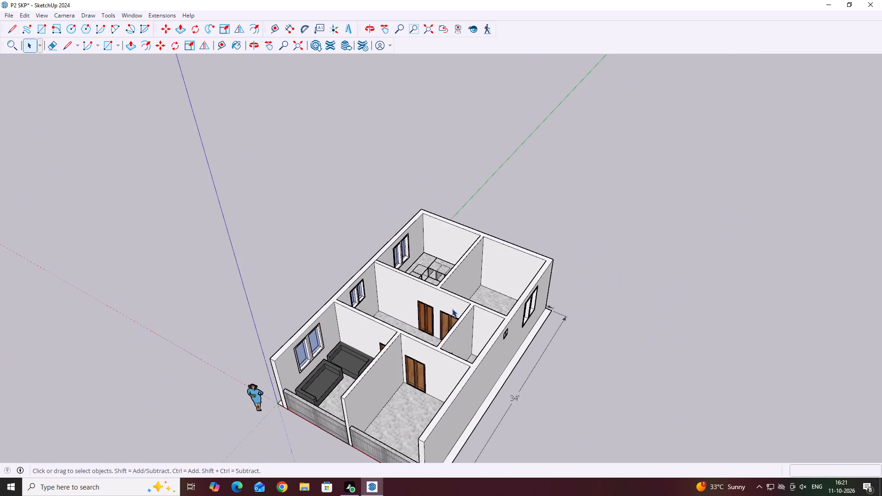
pyautogui.moveTo(452, 313); pyautogui.dragTo(592, 381, button='middle')
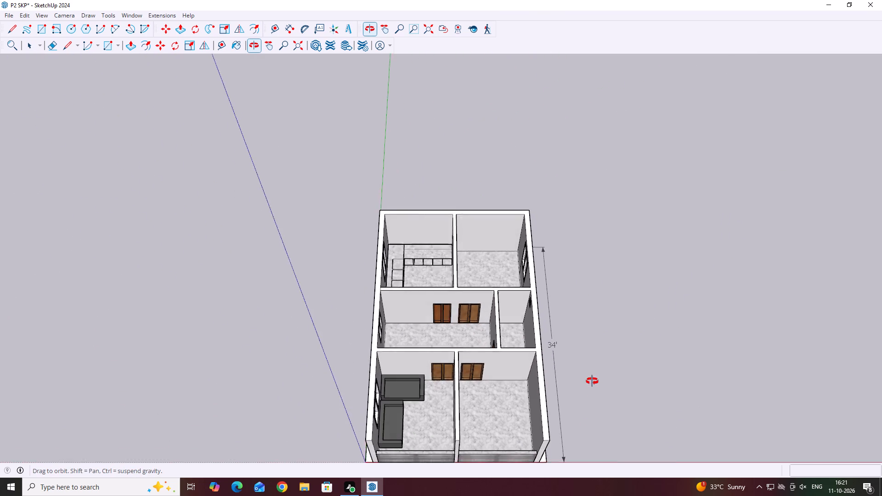
pyautogui.moveTo(592, 381); pyautogui.dragTo(395, 329, button='middle')
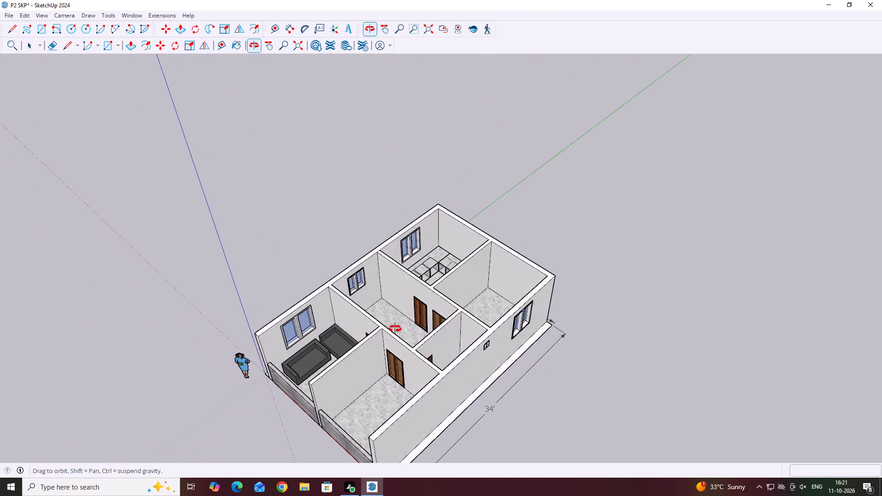
pyautogui.moveTo(395, 329); pyautogui.dragTo(260, 428, button='middle')
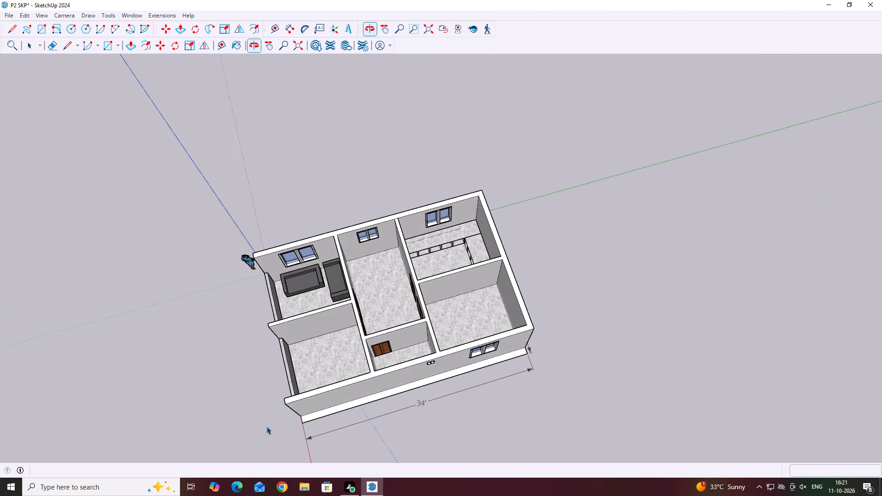
# Examine the back room's L-shaped block, including its divider strips and inner corner, from several angles.
pyautogui.moveTo(549, 242); pyautogui.dragTo(470, 273, button='middle')
pyautogui.scroll(4, 463, 239)
pyautogui.moveTo(464, 251); pyautogui.dragTo(458, 235, button='middle')
pyautogui.scroll(4, 460, 255)
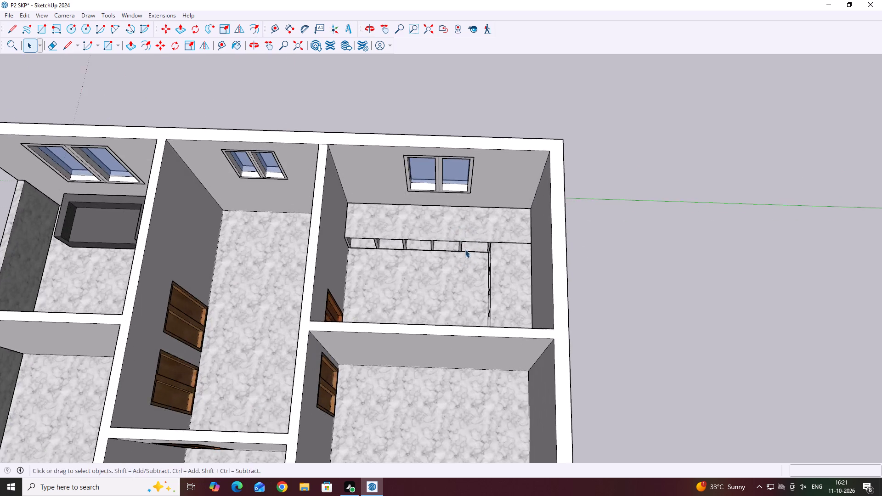
pyautogui.moveTo(486, 235); pyautogui.dragTo(481, 207, button='middle')
pyautogui.scroll(3, 476, 255)
pyautogui.moveTo(479, 247); pyautogui.dragTo(477, 218, button='middle')
pyautogui.moveTo(473, 270); pyautogui.dragTo(471, 236, button='middle')
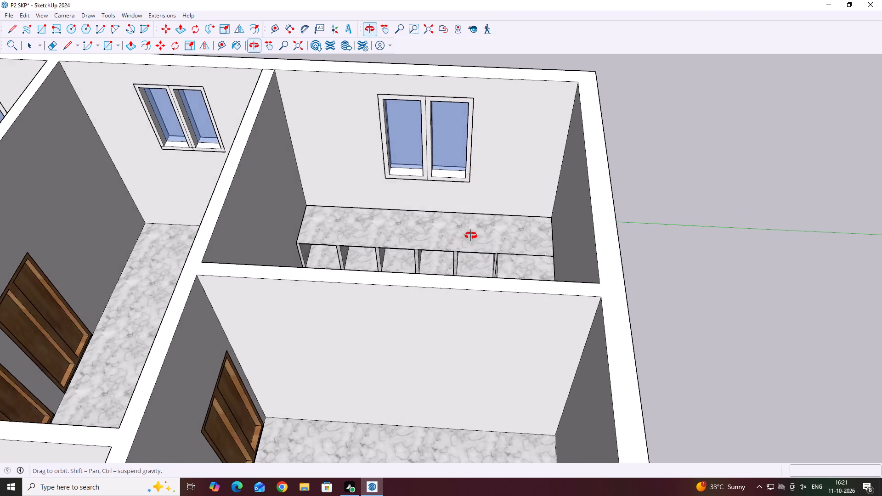
pyautogui.moveTo(471, 236); pyautogui.dragTo(471, 234, button='middle')
pyautogui.scroll(2, 475, 261)
pyautogui.click(473, 255)
pyautogui.moveTo(475, 267); pyautogui.dragTo(477, 241, button='middle')
pyautogui.scroll(-3, 479, 243)
pyautogui.moveTo(481, 245); pyautogui.dragTo(482, 247, button='middle')
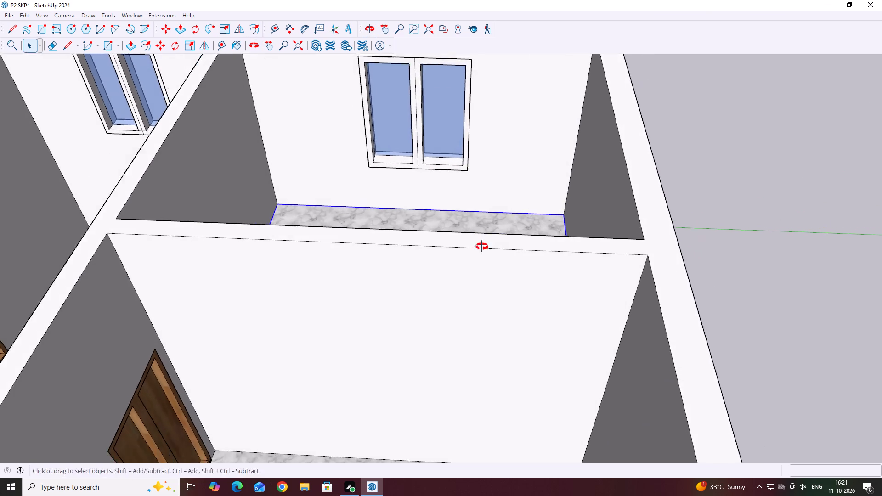
pyautogui.moveTo(482, 247); pyautogui.dragTo(484, 252, button='middle')
pyautogui.scroll(-2, 482, 247)
pyautogui.click(722, 265)
pyautogui.moveTo(366, 193); pyautogui.dragTo(617, 285, button='middle')
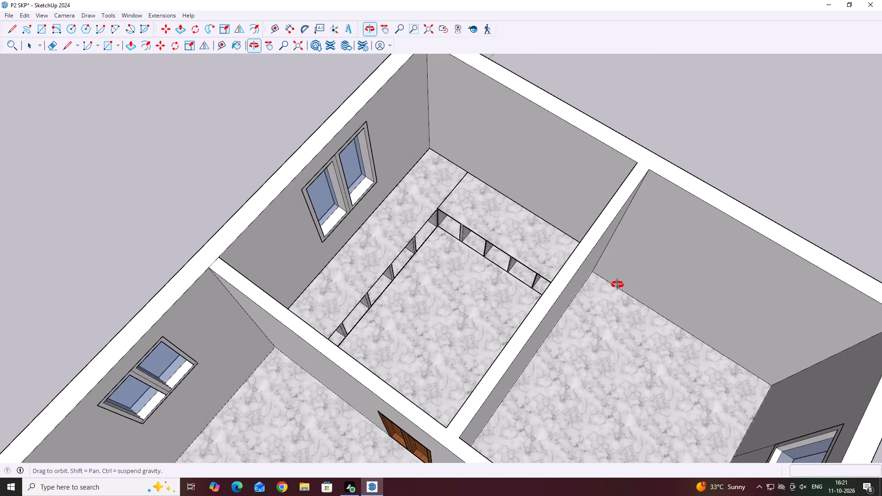
pyautogui.moveTo(617, 285); pyautogui.dragTo(615, 282, button='middle')
# Draw a 24' by 34' rectangle on the ground beside the house's dimensioned long side.
pyautogui.scroll(-10, 396, 209)
pyautogui.moveTo(492, 279); pyautogui.dragTo(555, 287, button='middle')
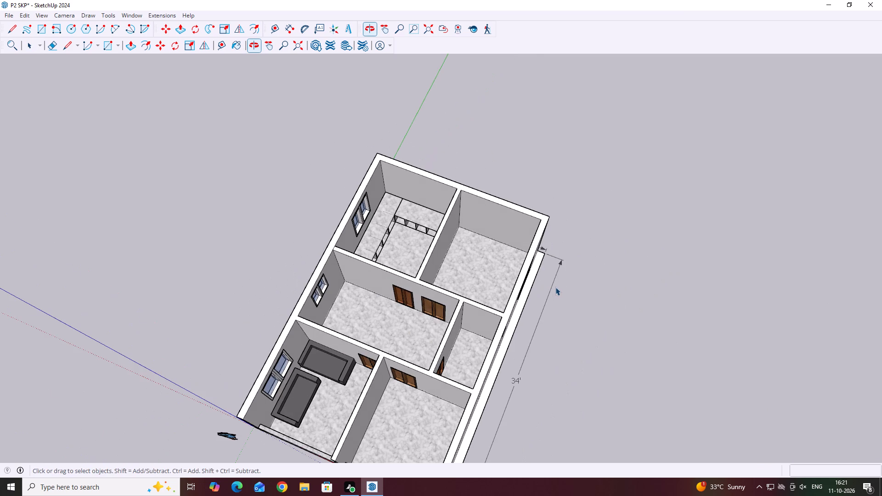
pyautogui.moveTo(456, 289); pyautogui.dragTo(486, 305, button='middle')
pyautogui.press('r')
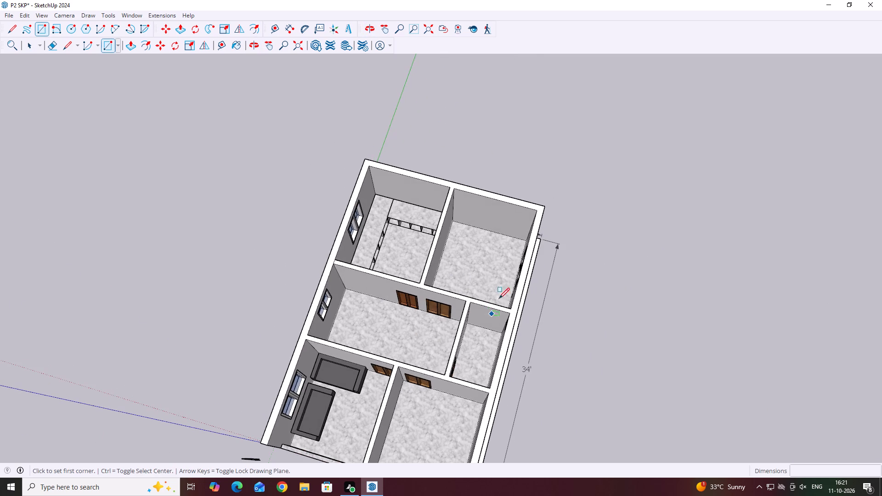
pyautogui.scroll(-9, 503, 265)
pyautogui.scroll(3, 525, 358)
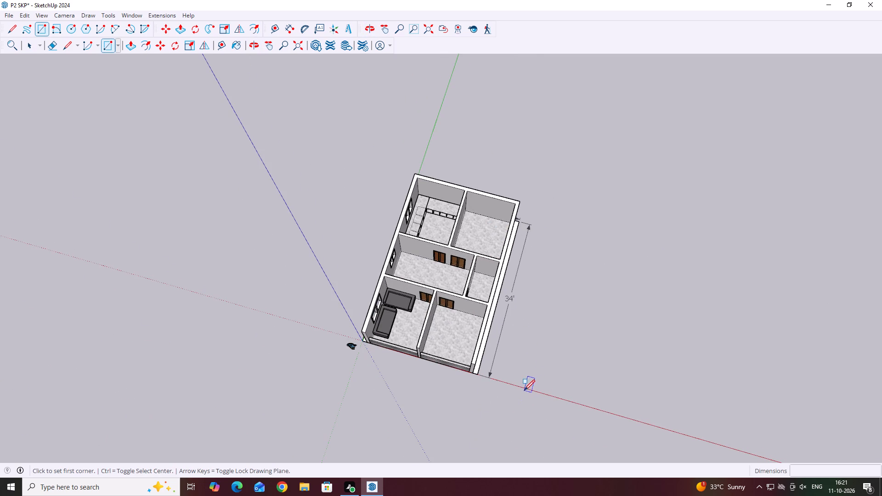
pyautogui.click(524, 390)
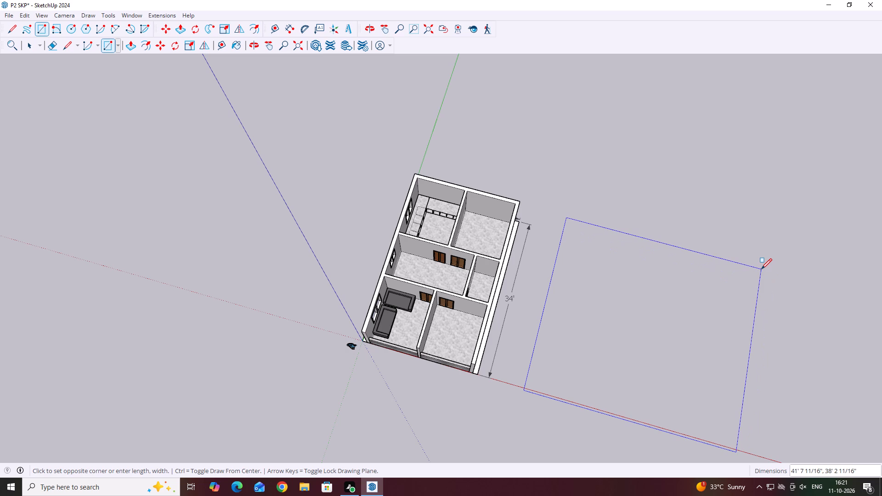
pyautogui.press('3')
pyautogui.write("4'")
pyautogui.press('BackSpace')
pyautogui.press('BackSpace')
pyautogui.press('BackSpace')
pyautogui.write("24'")
pyautogui.press(',')
pyautogui.write("34'")
pyautogui.press('Return')
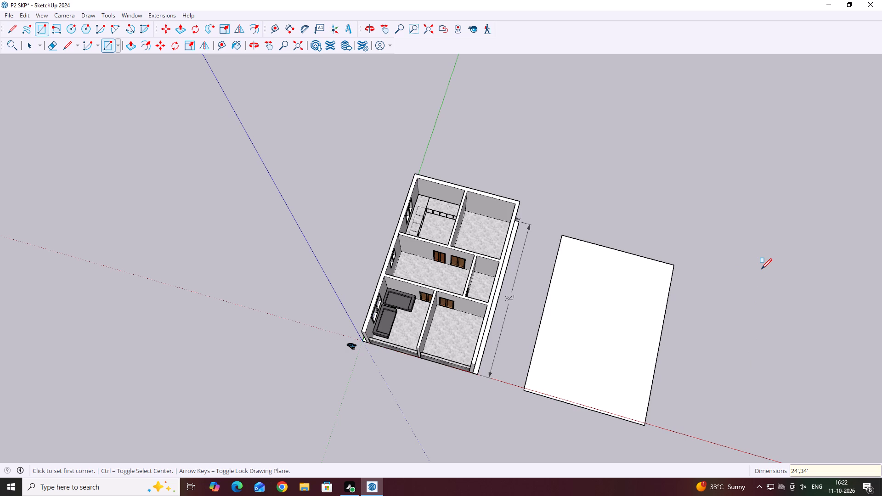
pyautogui.press('space')
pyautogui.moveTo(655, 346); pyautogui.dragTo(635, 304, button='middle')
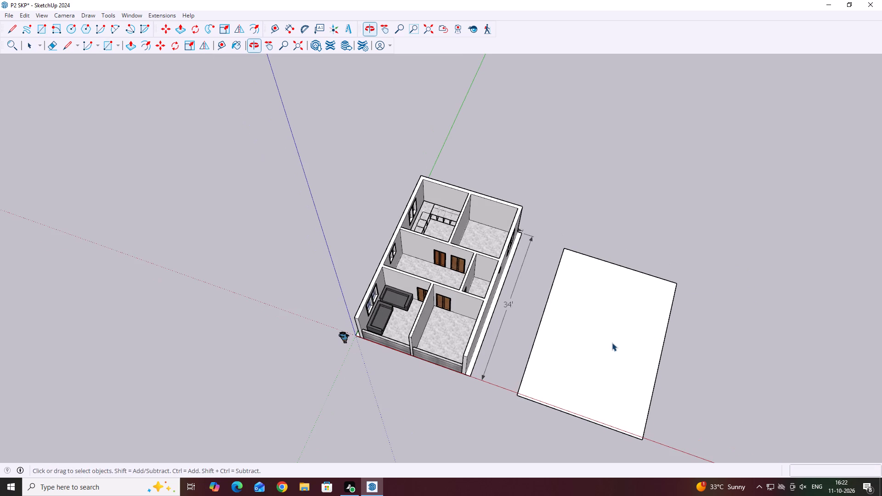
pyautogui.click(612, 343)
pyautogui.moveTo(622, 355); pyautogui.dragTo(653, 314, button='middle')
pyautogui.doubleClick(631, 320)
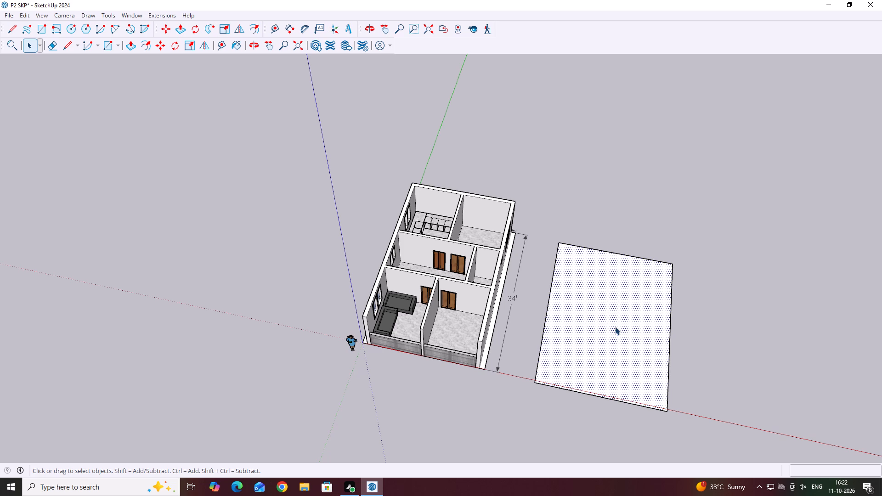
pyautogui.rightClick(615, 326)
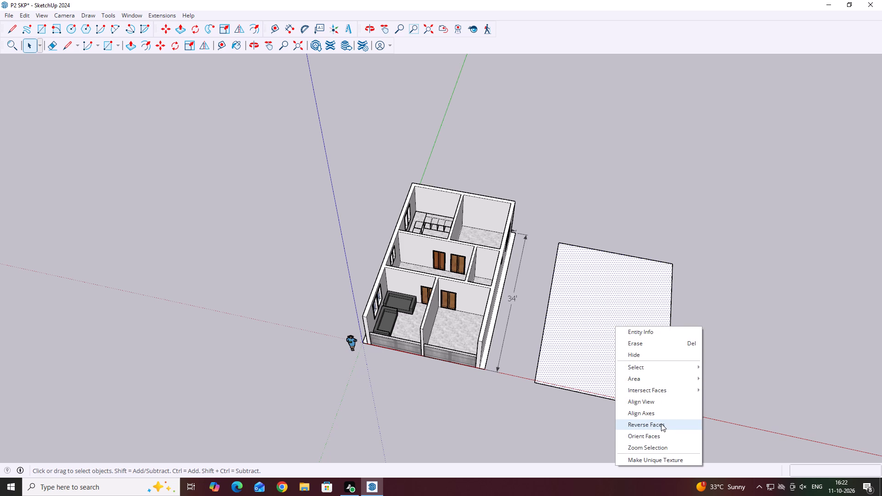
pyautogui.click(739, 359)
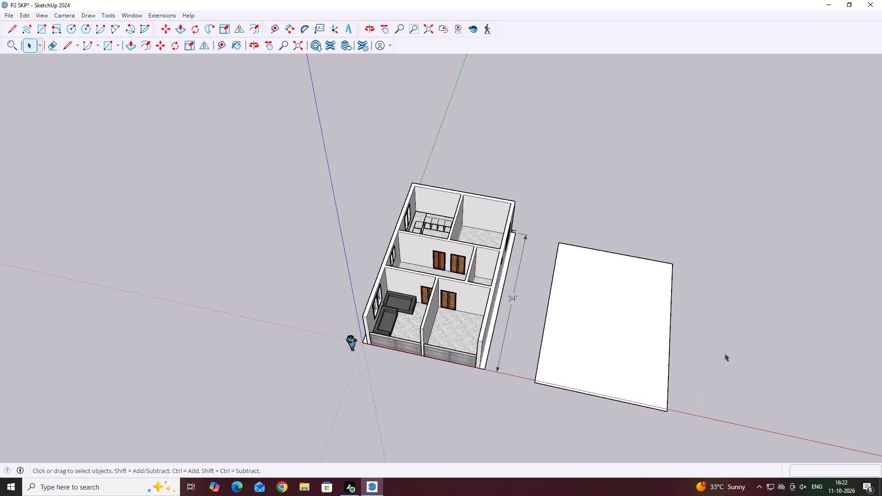
# Make a group of the new rectangle's face and its edges.
pyautogui.doubleClick(650, 337)
pyautogui.rightClick(650, 337)
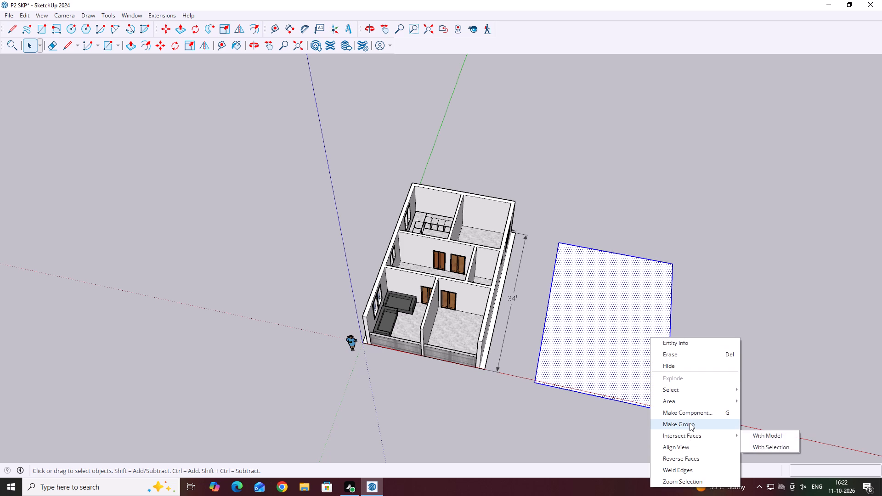
pyautogui.click(690, 423)
# Open the rectangle's group, Push/Pull its face up 9" into a slab, and close the group.
pyautogui.tripleClick(616, 373)
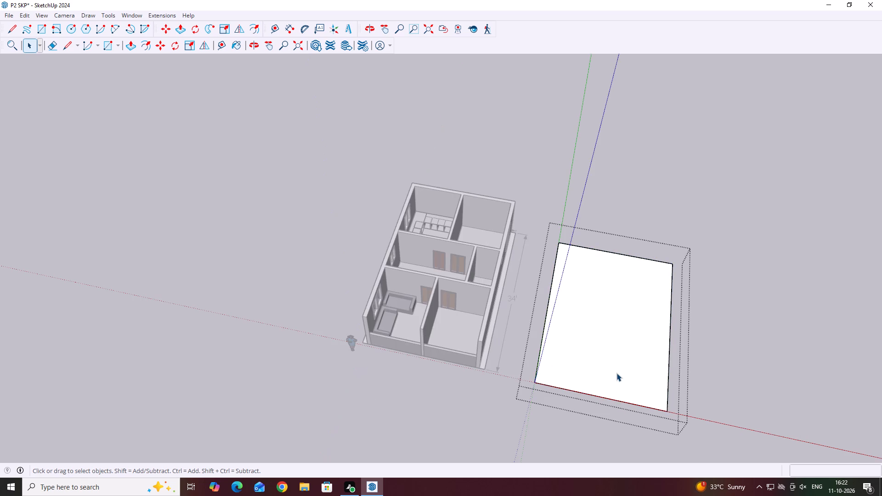
pyautogui.moveTo(668, 382); pyautogui.dragTo(673, 371, button='middle')
pyautogui.press('p')
pyautogui.scroll(5, 545, 368)
pyautogui.click(615, 377)
pyautogui.moveTo(623, 364); pyautogui.dragTo(629, 345, button='middle')
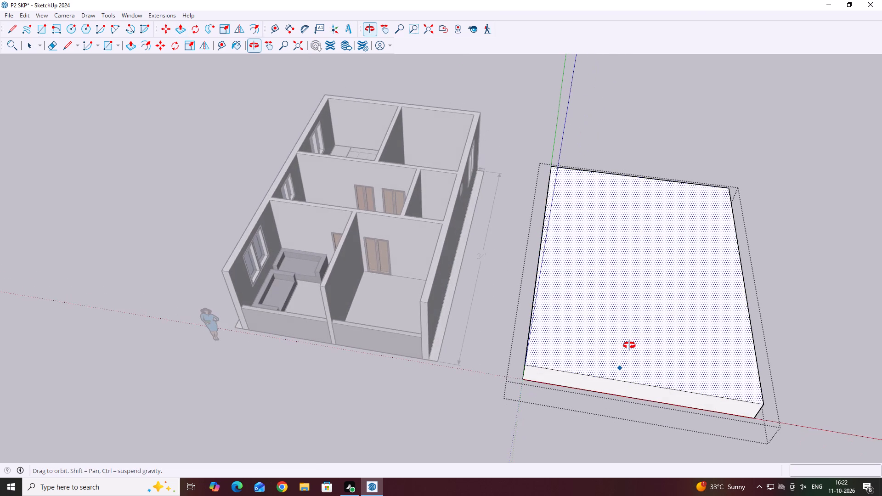
pyautogui.moveTo(629, 345); pyautogui.dragTo(628, 347, button='middle')
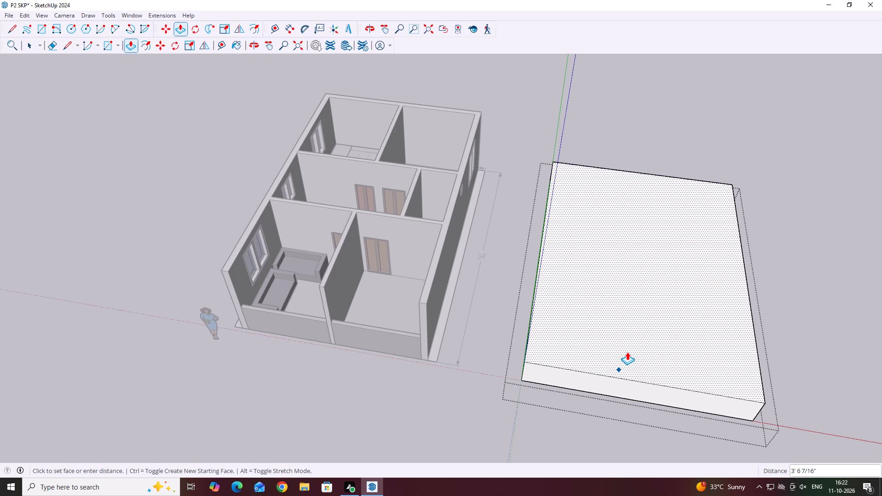
pyautogui.press('9')
pyautogui.press('Return')
pyautogui.press('space')
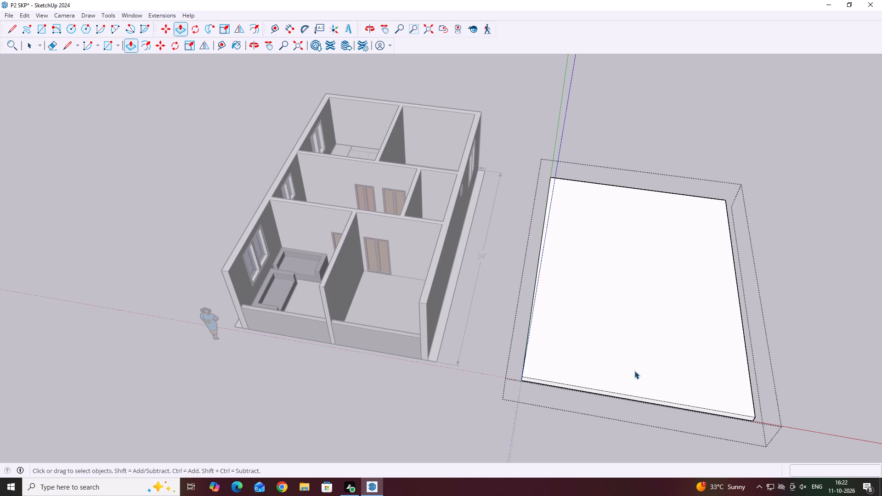
pyautogui.click(758, 341)
pyautogui.click(500, 330)
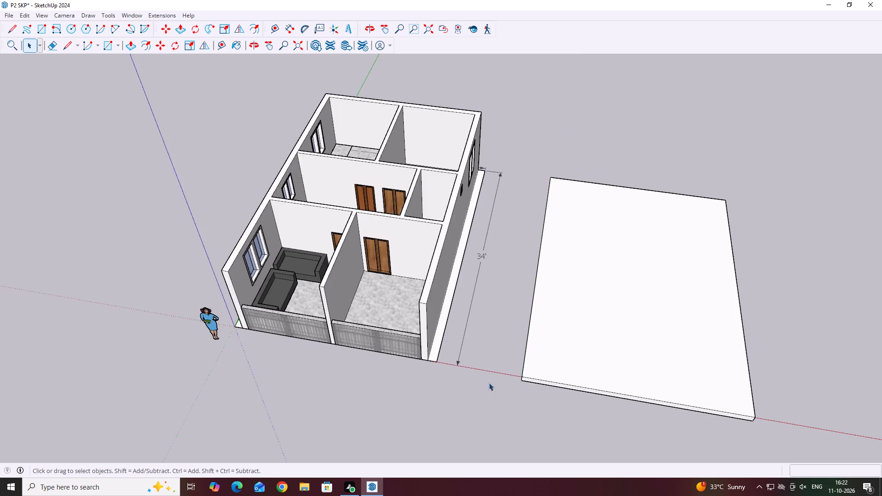
# Move the 24' by 34' slab by its lower front corner onto the top front corner of the house's window-side wall.
pyautogui.moveTo(498, 397); pyautogui.dragTo(522, 377, button='middle')
pyautogui.scroll(3, 560, 365)
pyautogui.click(569, 359)
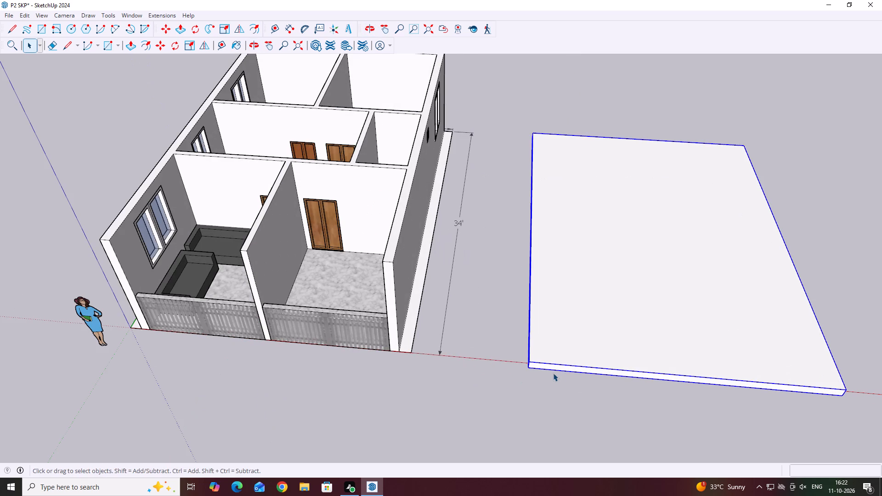
pyautogui.press('m')
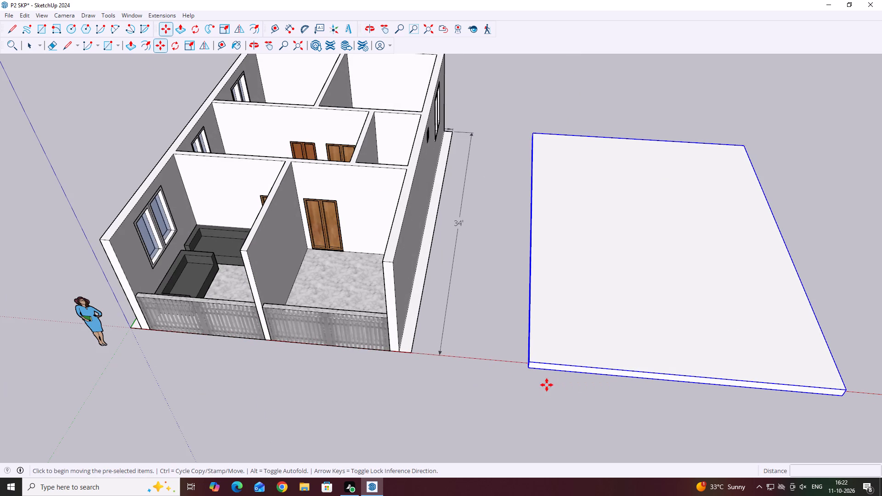
pyautogui.scroll(-3, 522, 397)
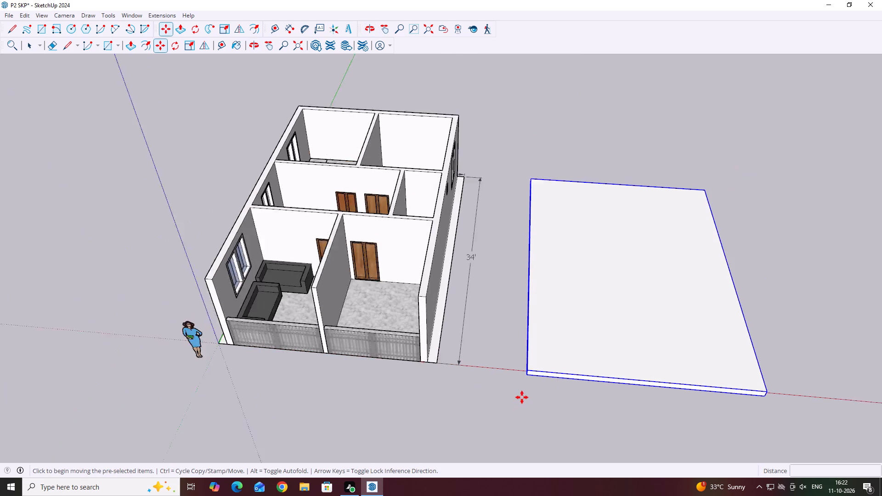
pyautogui.scroll(-2, 522, 397)
pyautogui.scroll(4, 526, 368)
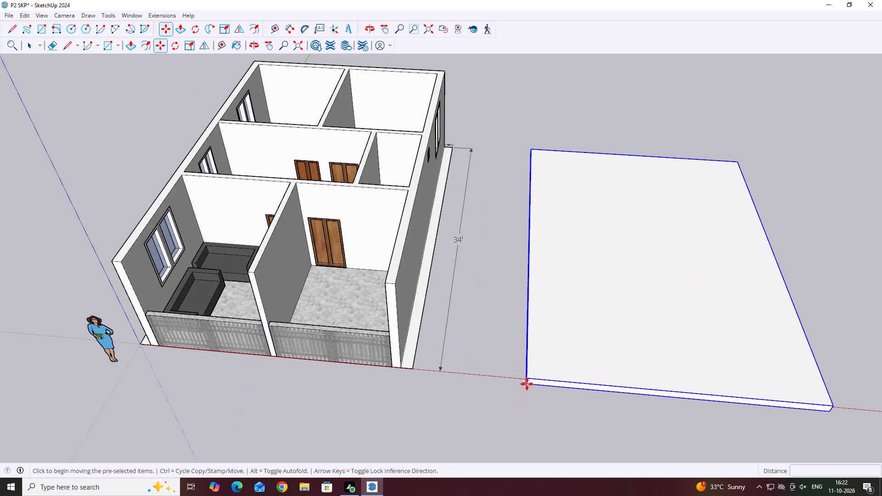
pyautogui.click(527, 384)
pyautogui.scroll(-11, 551, 361)
pyautogui.scroll(3, 401, 327)
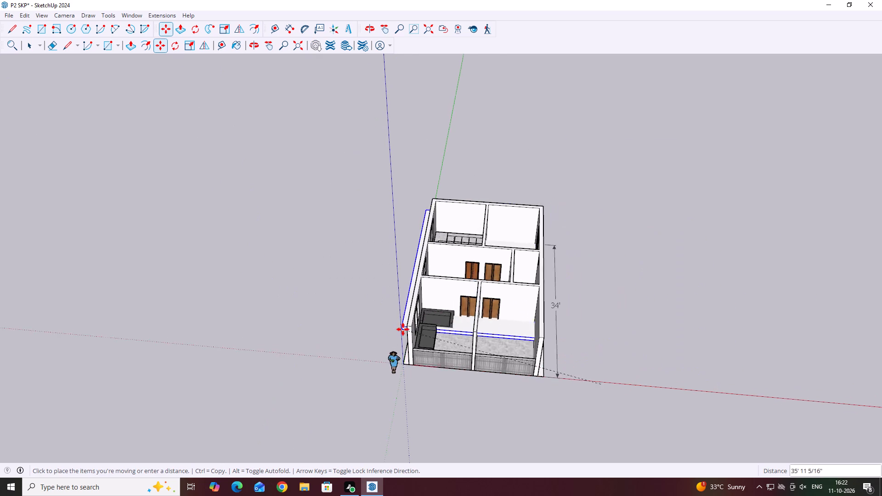
pyautogui.scroll(4, 403, 329)
pyautogui.click(409, 324)
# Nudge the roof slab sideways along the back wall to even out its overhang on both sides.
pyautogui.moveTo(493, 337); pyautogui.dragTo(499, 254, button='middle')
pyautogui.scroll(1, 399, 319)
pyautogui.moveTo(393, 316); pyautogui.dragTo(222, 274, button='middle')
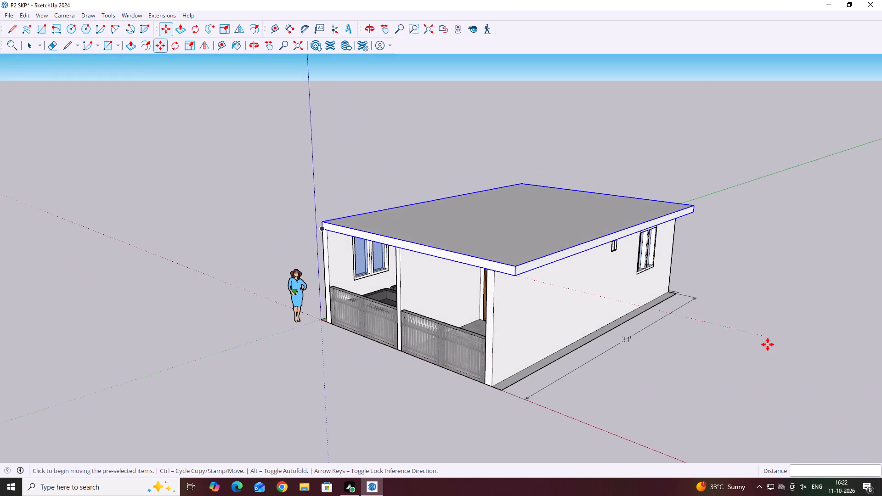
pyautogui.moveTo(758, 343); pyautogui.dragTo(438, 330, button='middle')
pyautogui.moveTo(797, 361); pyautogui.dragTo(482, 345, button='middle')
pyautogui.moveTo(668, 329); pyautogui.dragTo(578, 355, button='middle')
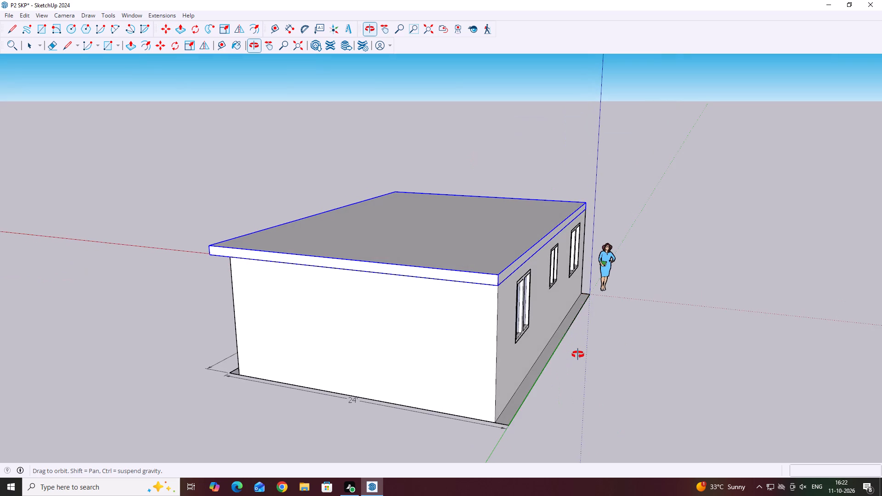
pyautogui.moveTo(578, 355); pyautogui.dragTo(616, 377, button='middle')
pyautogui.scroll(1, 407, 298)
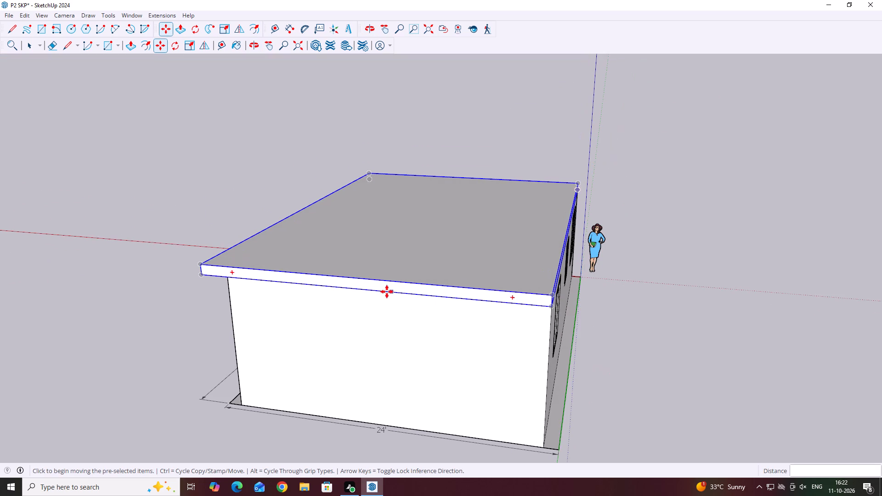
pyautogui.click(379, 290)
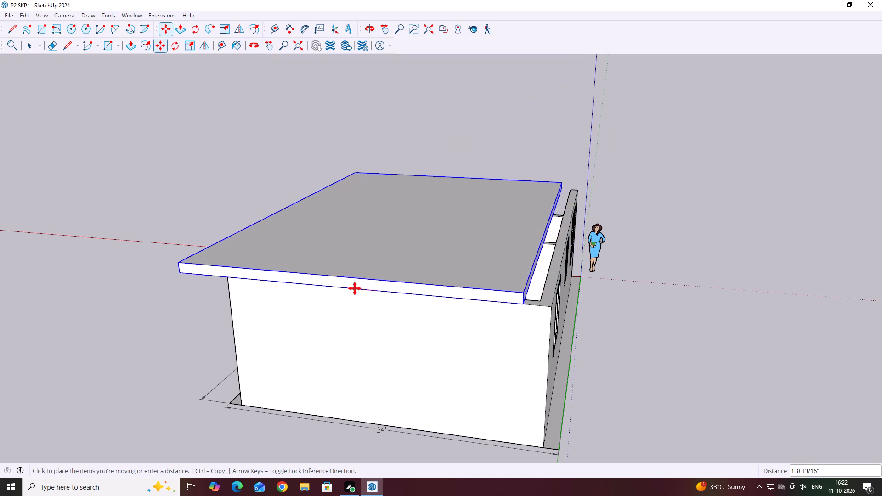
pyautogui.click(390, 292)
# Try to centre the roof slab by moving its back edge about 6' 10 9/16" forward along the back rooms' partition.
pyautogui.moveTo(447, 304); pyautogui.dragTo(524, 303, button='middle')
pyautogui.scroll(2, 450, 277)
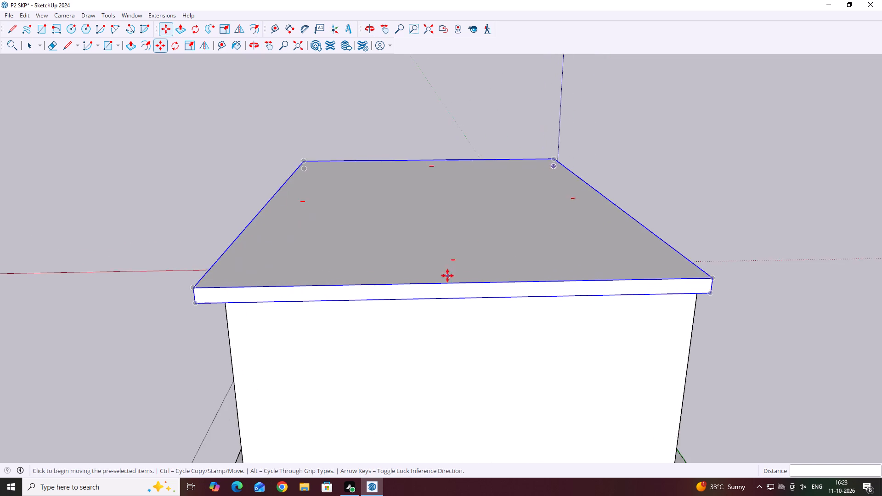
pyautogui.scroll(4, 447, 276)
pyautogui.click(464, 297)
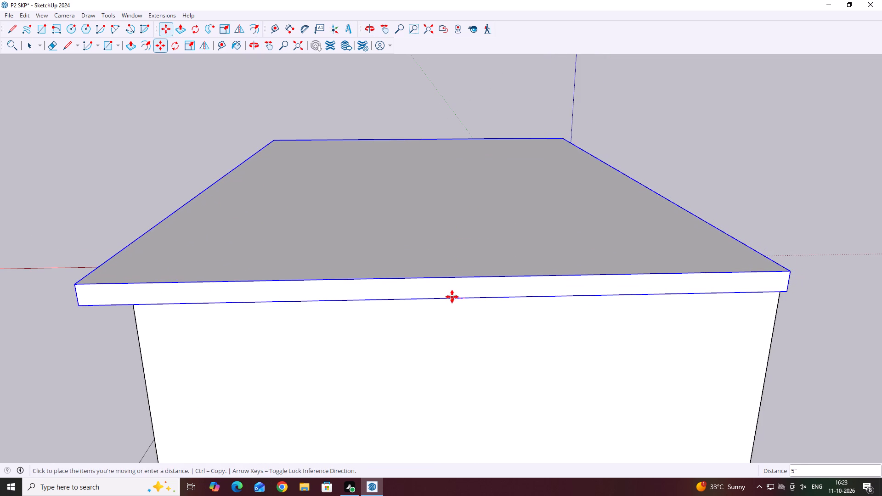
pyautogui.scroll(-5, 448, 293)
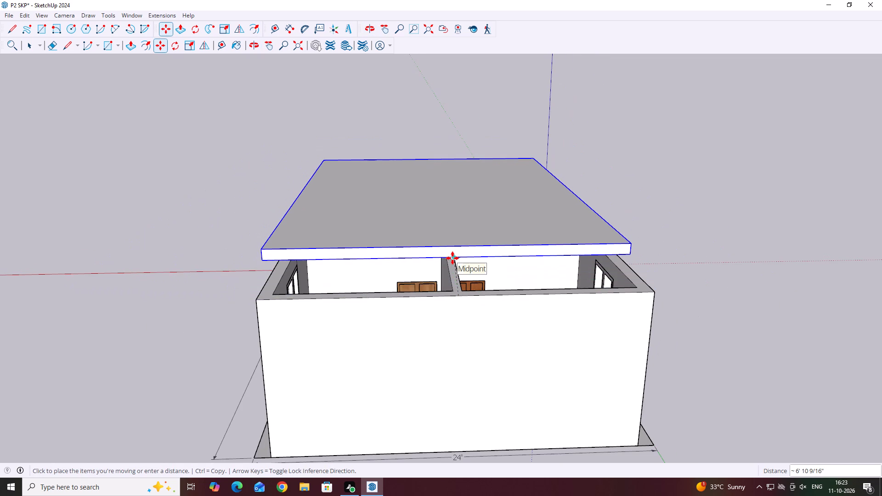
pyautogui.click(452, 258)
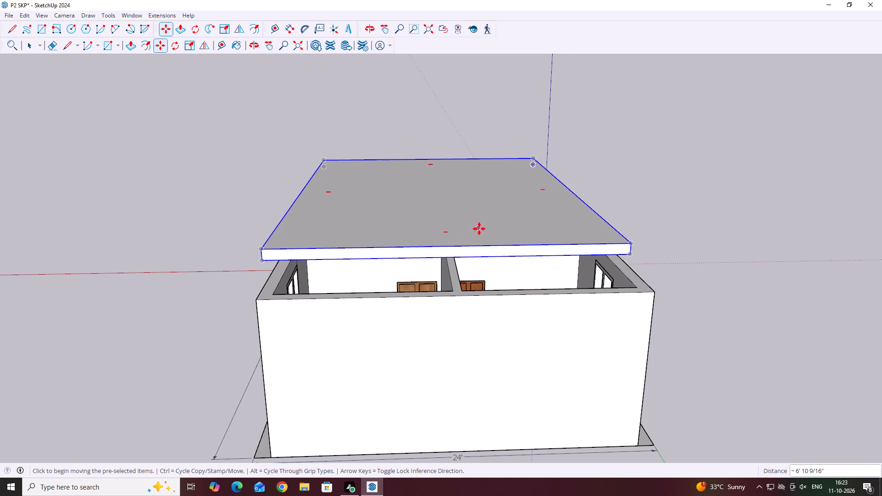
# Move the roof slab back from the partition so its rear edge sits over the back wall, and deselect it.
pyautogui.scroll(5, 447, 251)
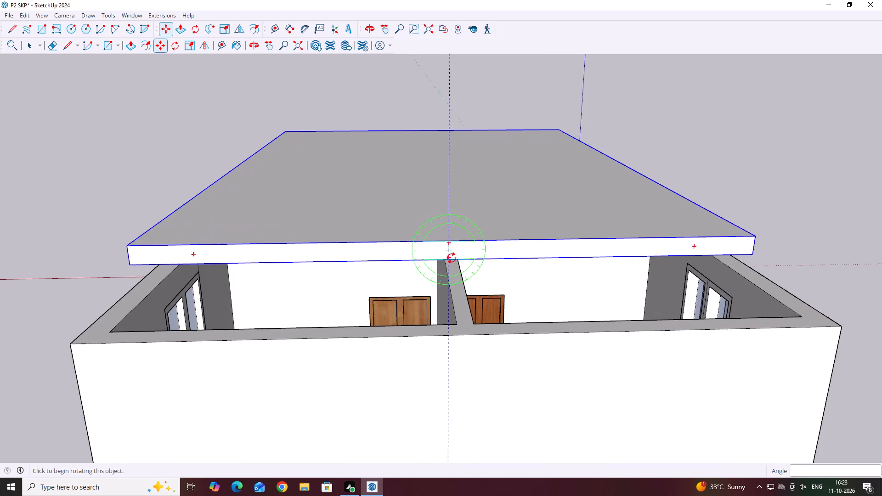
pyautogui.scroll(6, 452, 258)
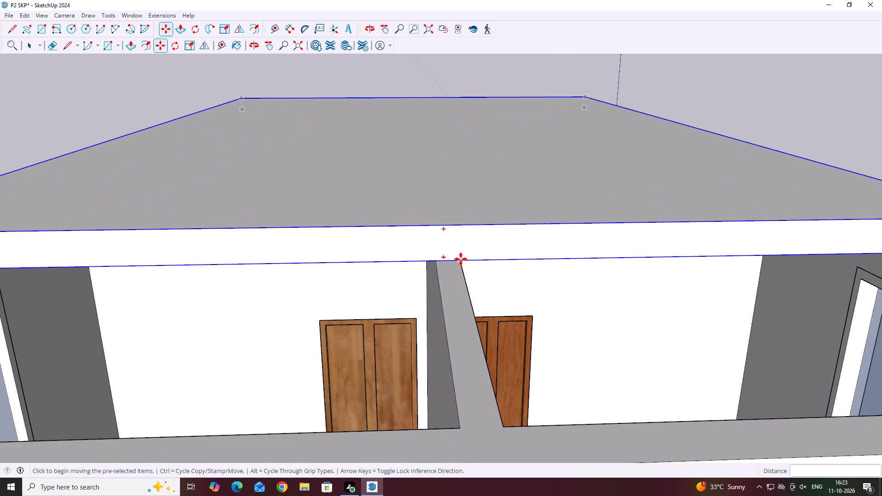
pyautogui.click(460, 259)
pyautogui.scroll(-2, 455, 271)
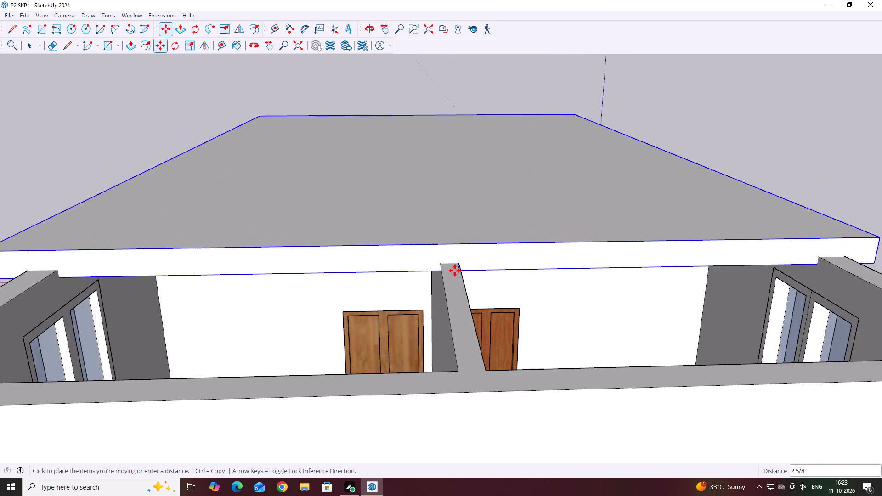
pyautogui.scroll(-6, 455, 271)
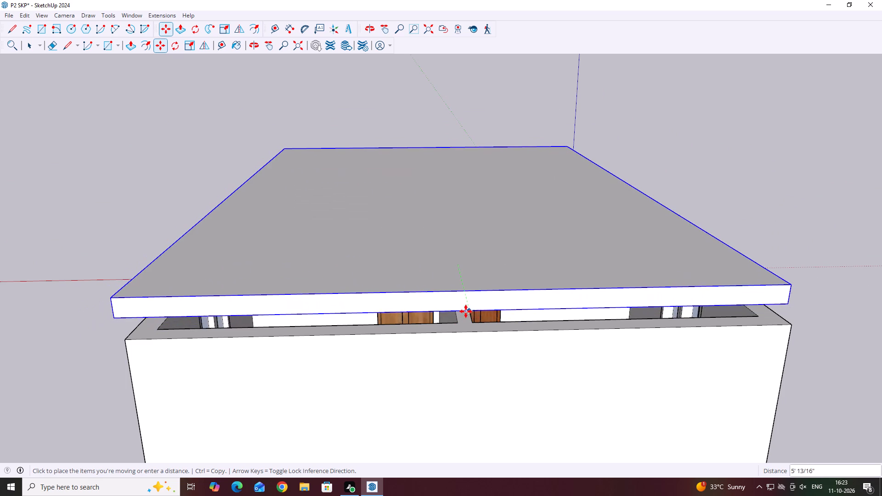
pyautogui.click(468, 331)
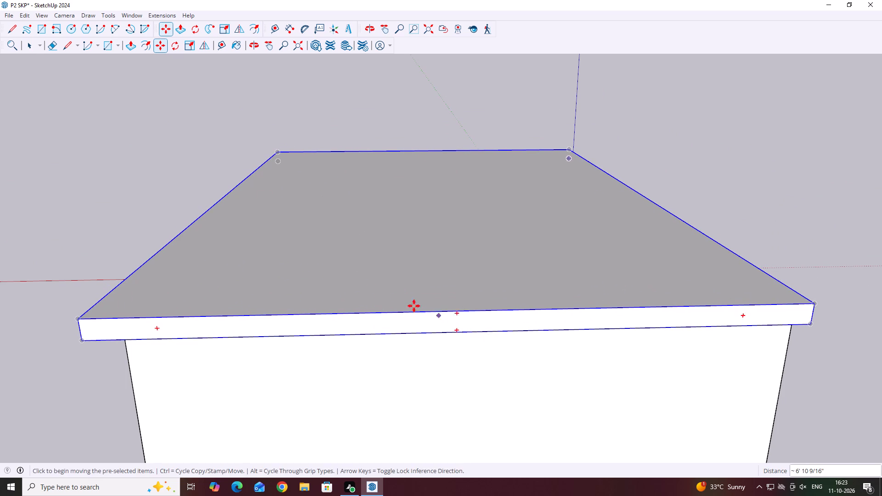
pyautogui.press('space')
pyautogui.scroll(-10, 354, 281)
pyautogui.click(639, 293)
# Examine how the roof slab sits over the back wall and the three-window side of the house.
pyautogui.moveTo(490, 309); pyautogui.dragTo(511, 244, button='middle')
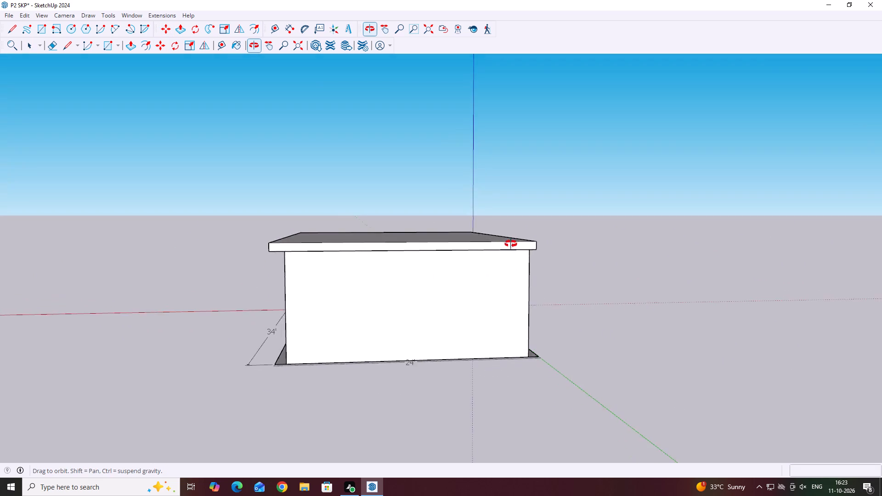
pyautogui.moveTo(511, 244); pyautogui.dragTo(574, 240, button='middle')
pyautogui.moveTo(664, 260); pyautogui.dragTo(411, 311, button='middle')
pyautogui.scroll(-5, 522, 305)
pyautogui.moveTo(631, 291); pyautogui.dragTo(571, 302, button='middle')
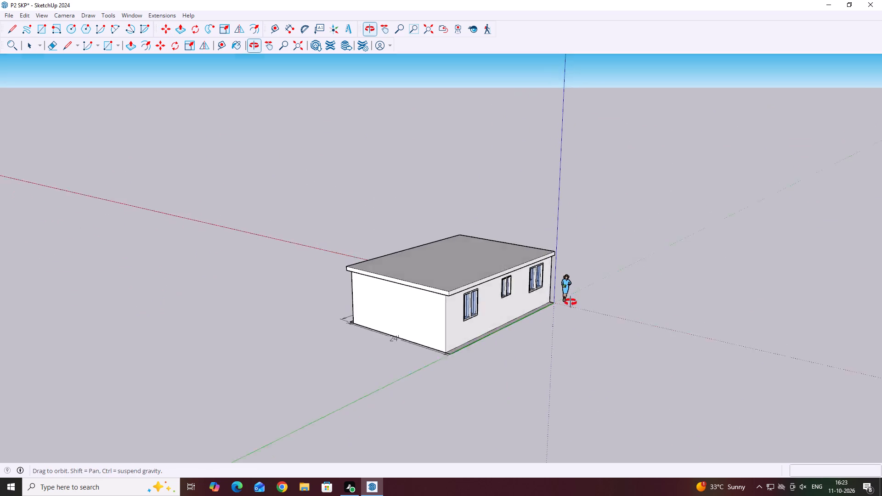
pyautogui.moveTo(571, 302); pyautogui.dragTo(464, 325, button='middle')
pyautogui.scroll(3, 428, 300)
pyautogui.moveTo(476, 313); pyautogui.dragTo(464, 375, button='middle')
pyautogui.scroll(-2, 464, 375)
# Draw a vertical guide line up the middle of the back wall, from its base midpoint to the underside of the roof slab.
pyautogui.press('l')
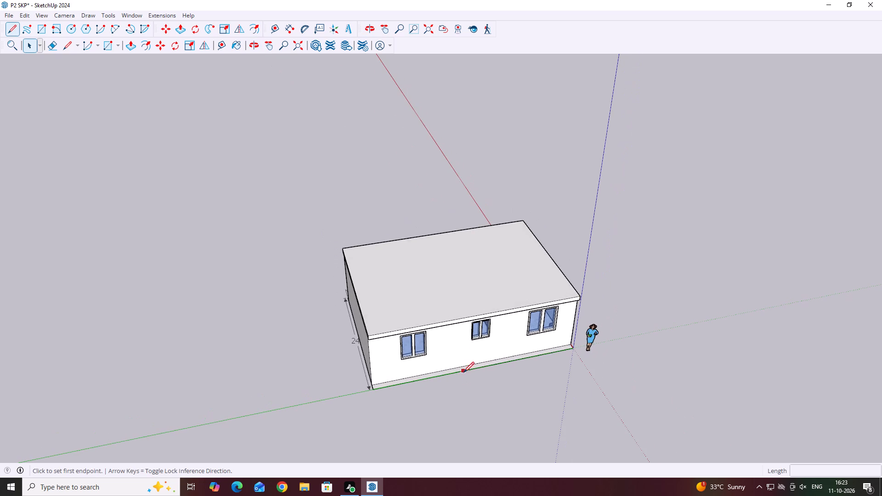
pyautogui.moveTo(463, 395); pyautogui.dragTo(525, 406, button='middle')
pyautogui.press('space')
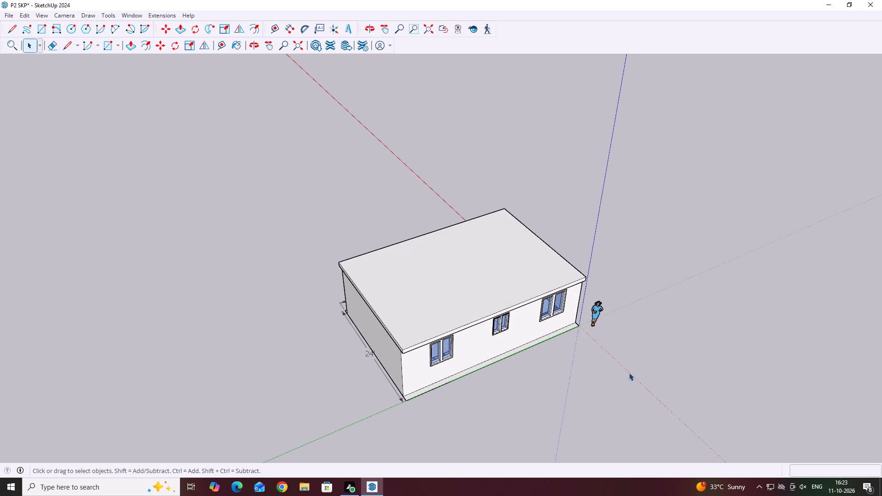
pyautogui.moveTo(396, 360); pyautogui.dragTo(586, 359, button='middle')
pyautogui.moveTo(430, 368); pyautogui.dragTo(480, 340, button='middle')
pyautogui.scroll(3, 445, 299)
pyautogui.moveTo(444, 305); pyautogui.dragTo(477, 321, button='middle')
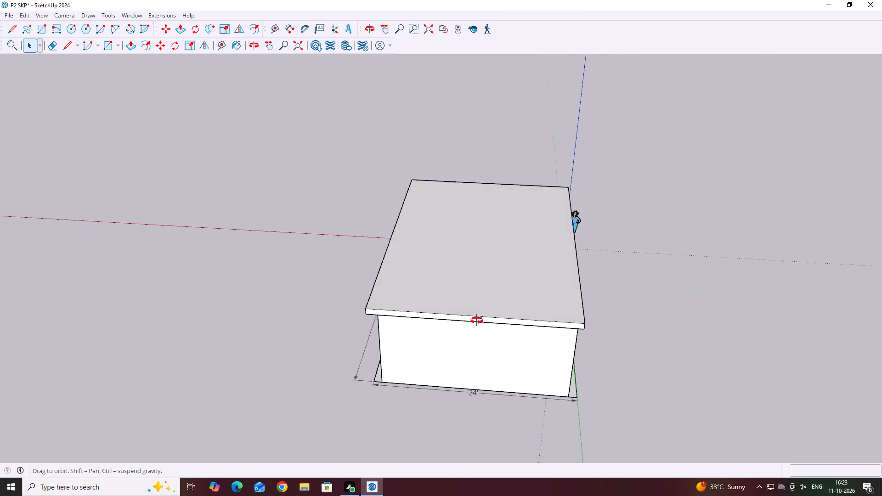
pyautogui.moveTo(477, 321); pyautogui.dragTo(499, 322, button='middle')
pyautogui.scroll(4, 498, 332)
pyautogui.press('l')
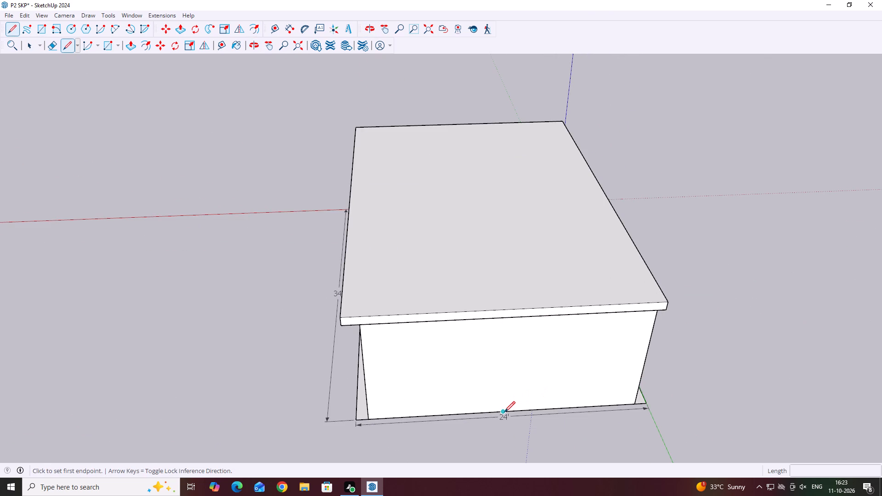
pyautogui.click(504, 412)
pyautogui.scroll(3, 509, 316)
pyautogui.click(509, 318)
pyautogui.press('space')
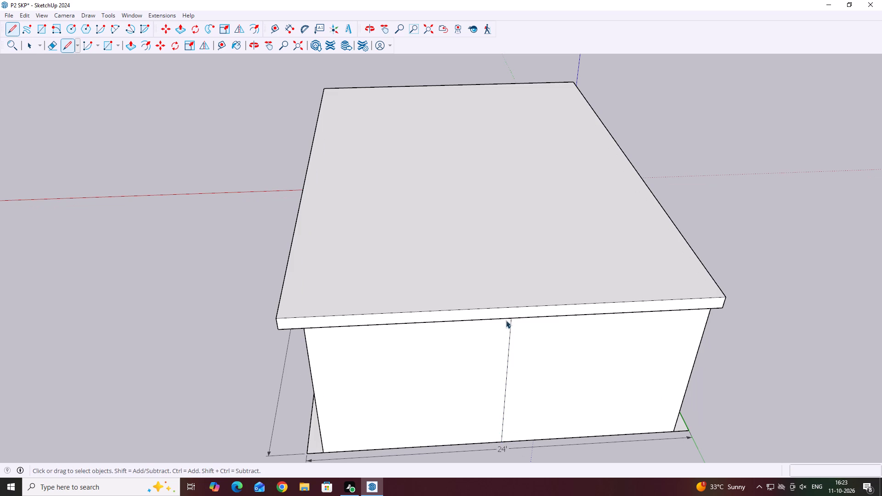
# Move the roof slab by its lower back edge's midpoint onto the top end of the back wall's centre line.
pyautogui.click(505, 311)
pyautogui.middleClick(514, 323)
pyautogui.press('m')
pyautogui.scroll(1, 506, 321)
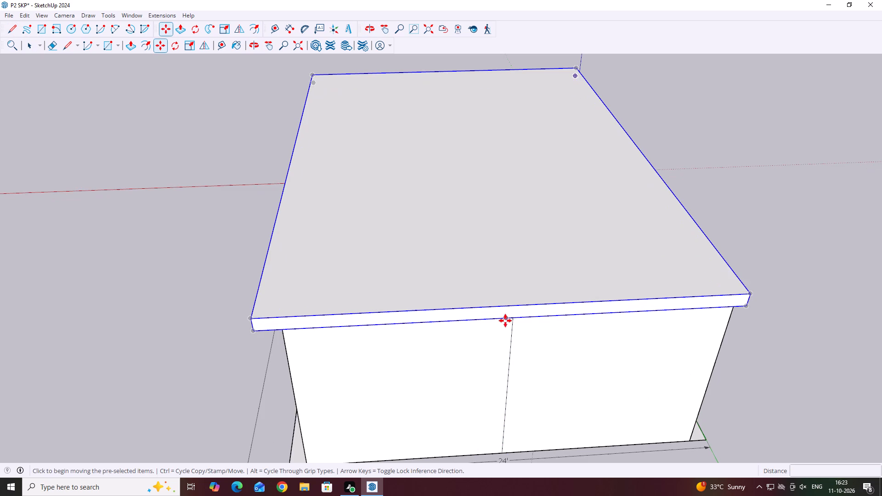
pyautogui.scroll(1, 500, 318)
pyautogui.click(506, 318)
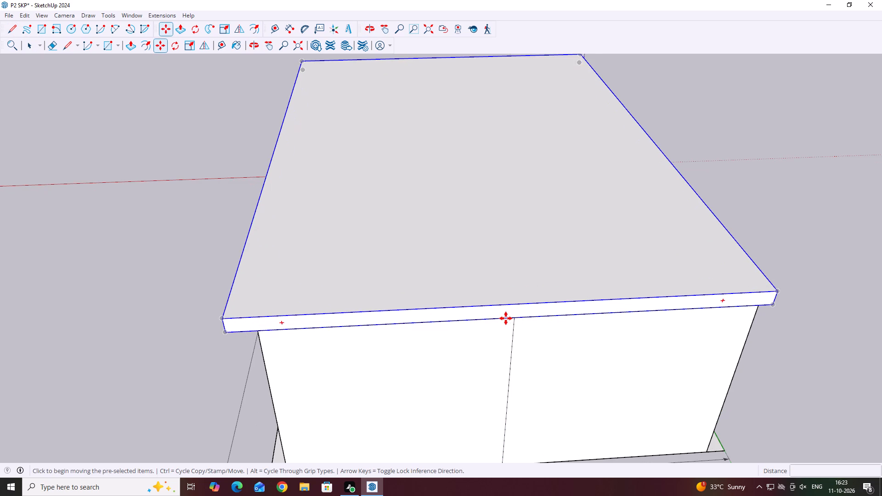
pyautogui.click(515, 317)
pyautogui.scroll(-6, 481, 294)
pyautogui.press('space')
pyautogui.scroll(-3, 472, 282)
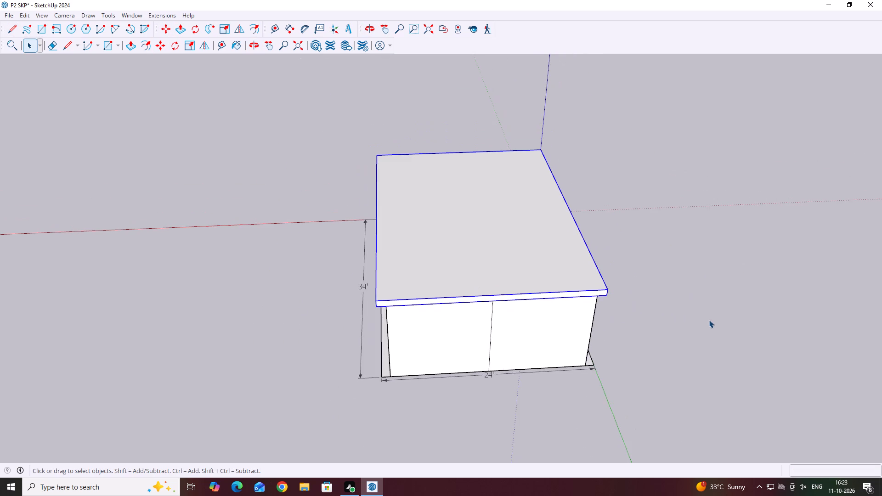
pyautogui.click(708, 319)
# Delete the vertical guide line from the back wall.
pyautogui.scroll(5, 542, 315)
pyautogui.click(466, 317)
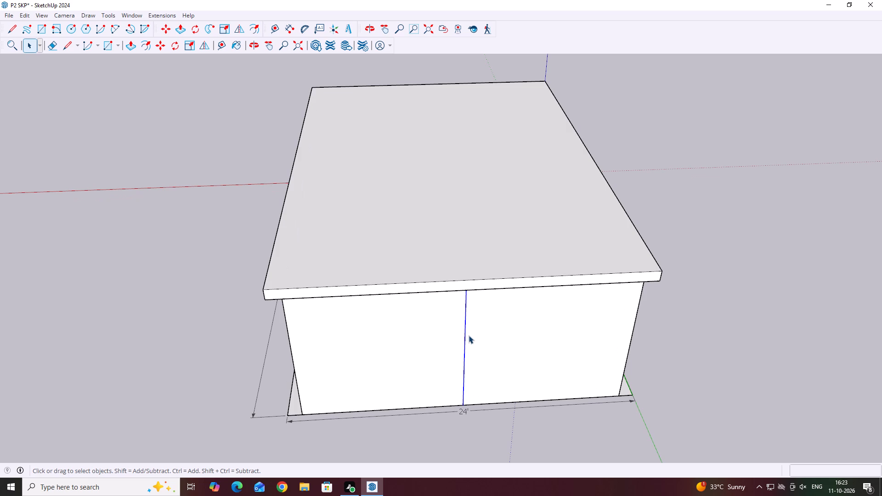
pyautogui.press('Delete')
# Examine the roofed house from all sides, including the side overhangs and the front porch openings.
pyautogui.scroll(-5, 464, 344)
pyautogui.moveTo(664, 336); pyautogui.dragTo(325, 274, button='middle')
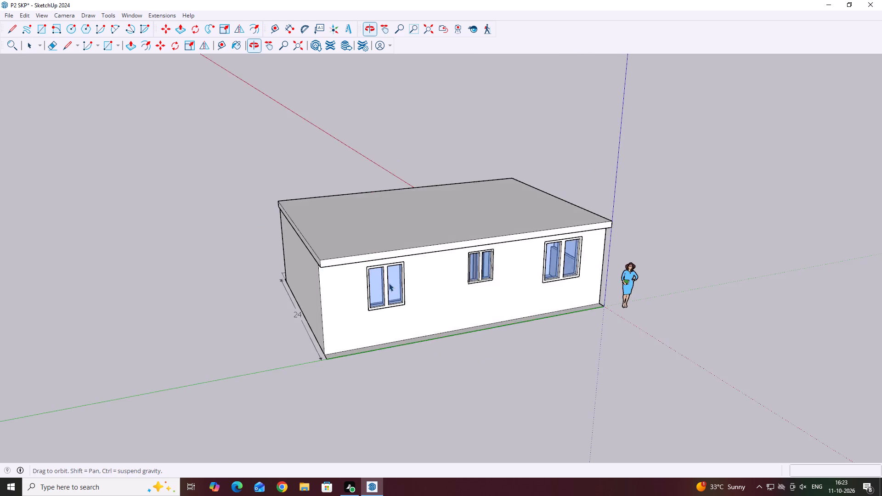
pyautogui.moveTo(628, 306); pyautogui.dragTo(396, 276, button='middle')
pyautogui.moveTo(574, 301); pyautogui.dragTo(367, 277, button='middle')
pyautogui.moveTo(610, 274); pyautogui.dragTo(504, 328, button='middle')
pyautogui.moveTo(474, 313); pyautogui.dragTo(462, 353, button='middle')
pyautogui.moveTo(383, 354); pyautogui.dragTo(371, 379, button='middle')
pyautogui.moveTo(447, 361); pyautogui.dragTo(498, 330, button='middle')
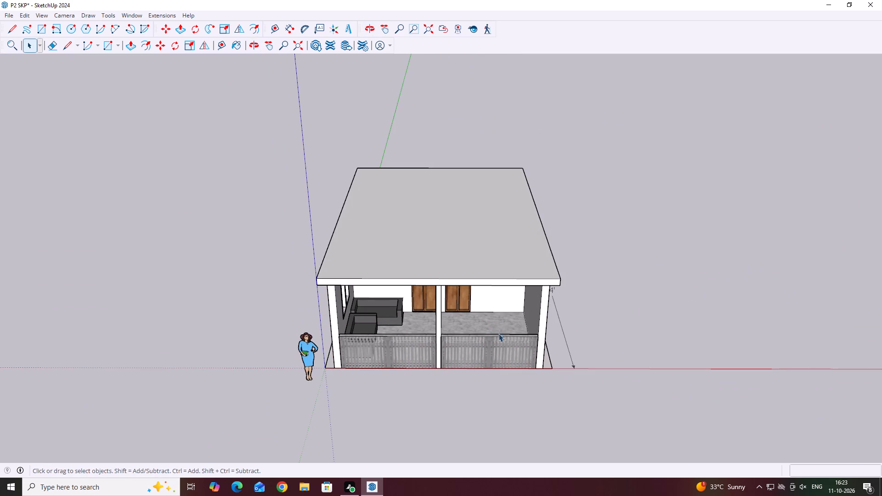
pyautogui.moveTo(548, 368); pyautogui.dragTo(557, 407, button='middle')
pyautogui.moveTo(581, 378); pyautogui.dragTo(552, 407, button='middle')
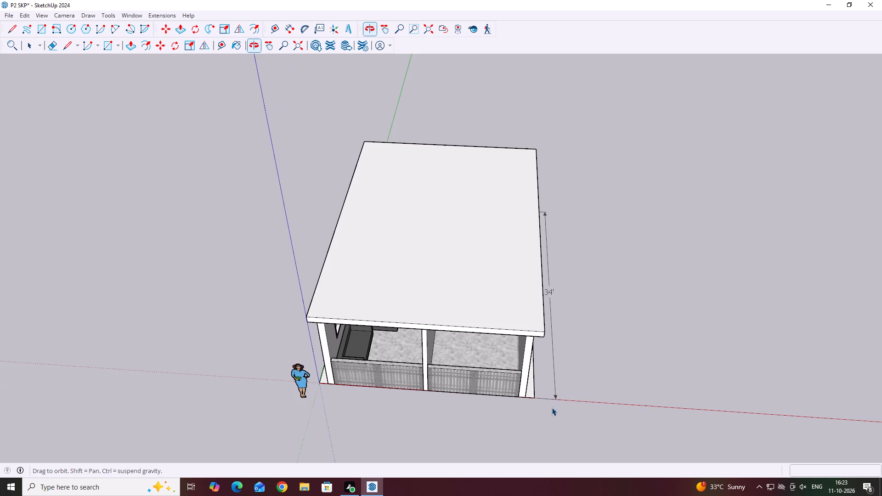
pyautogui.moveTo(509, 389); pyautogui.dragTo(520, 284, button='middle')
pyautogui.moveTo(501, 244); pyautogui.dragTo(555, 173, button='middle')
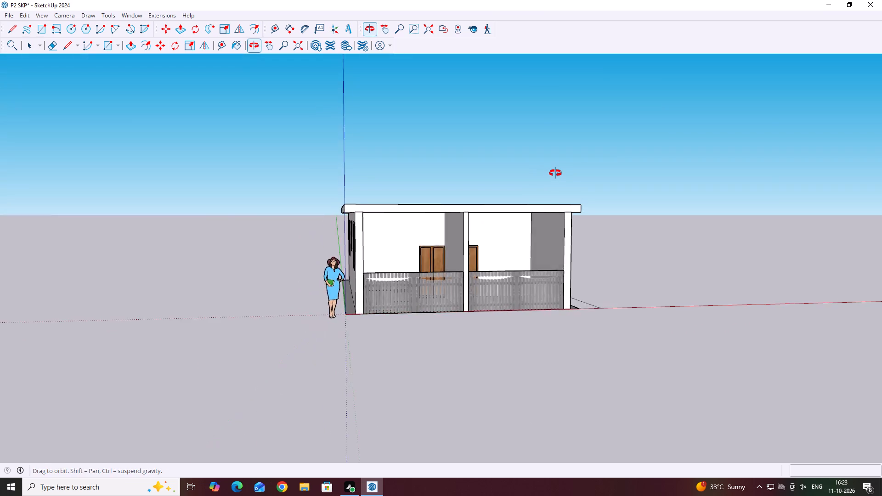
pyautogui.moveTo(555, 173); pyautogui.dragTo(610, 264, button='middle')
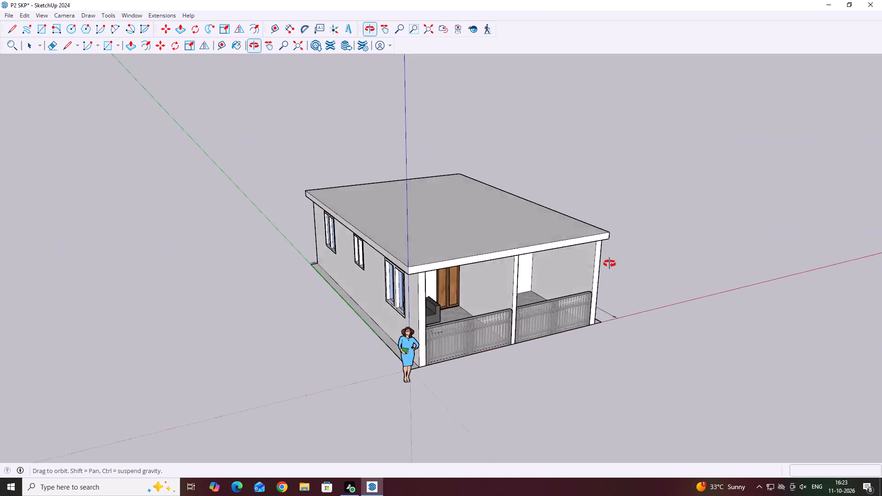
pyautogui.moveTo(610, 264); pyautogui.dragTo(470, 270, button='middle')
pyautogui.moveTo(629, 305); pyautogui.dragTo(447, 267, button='middle')
pyautogui.moveTo(562, 291); pyautogui.dragTo(635, 320, button='middle')
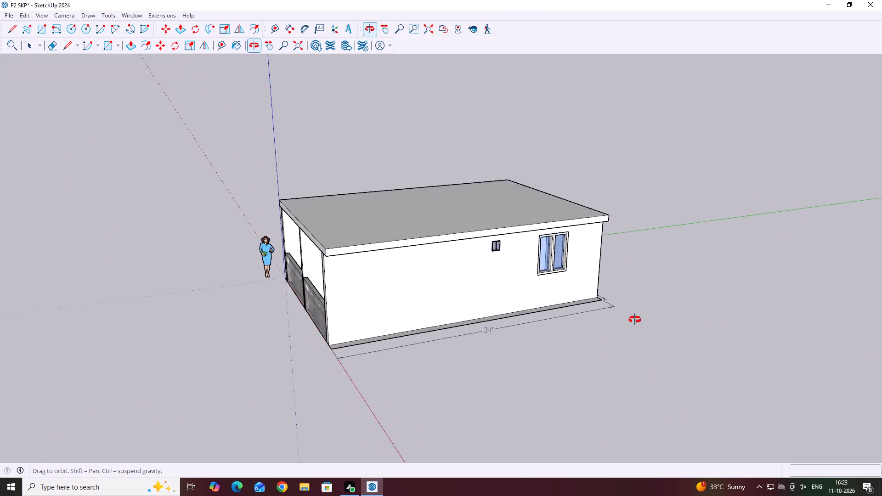
# Examine the wooden double door inside the house and the long side wall with its small and large windows.
pyautogui.moveTo(635, 320); pyautogui.dragTo(702, 323, button='middle')
pyautogui.moveTo(507, 310); pyautogui.dragTo(536, 312, button='middle')
pyautogui.scroll(17, 438, 315)
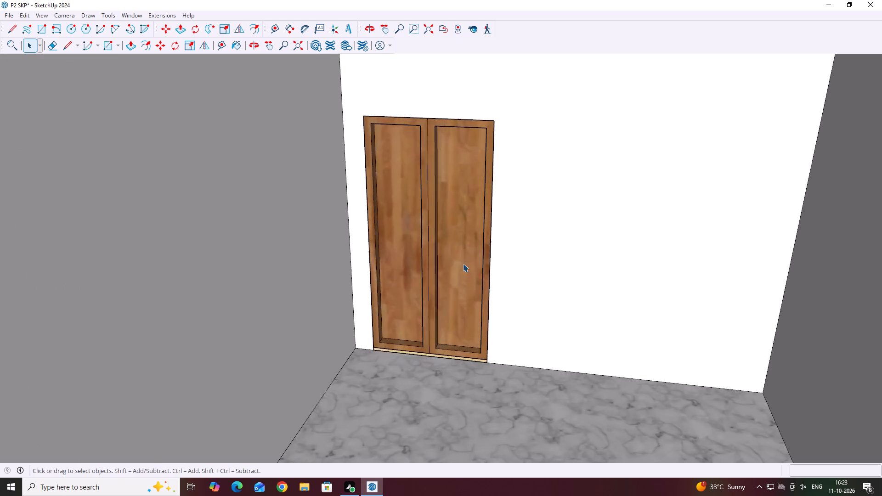
pyautogui.scroll(9, 463, 264)
pyautogui.scroll(19, 475, 240)
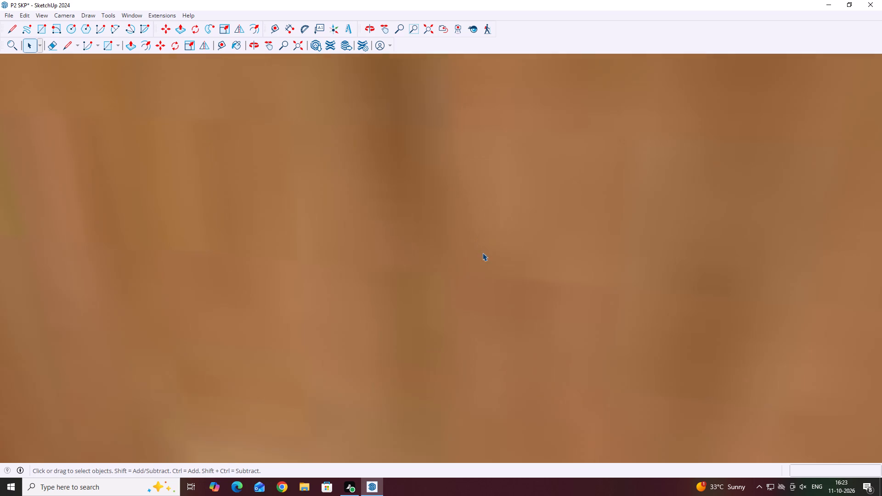
pyautogui.scroll(5, 482, 253)
pyautogui.scroll(-20, 489, 250)
pyautogui.scroll(-18, 489, 250)
pyautogui.moveTo(490, 250); pyautogui.dragTo(495, 257, button='middle')
pyautogui.middleClick(511, 237)
pyautogui.middleClick(513, 237)
pyautogui.middleClick(515, 246)
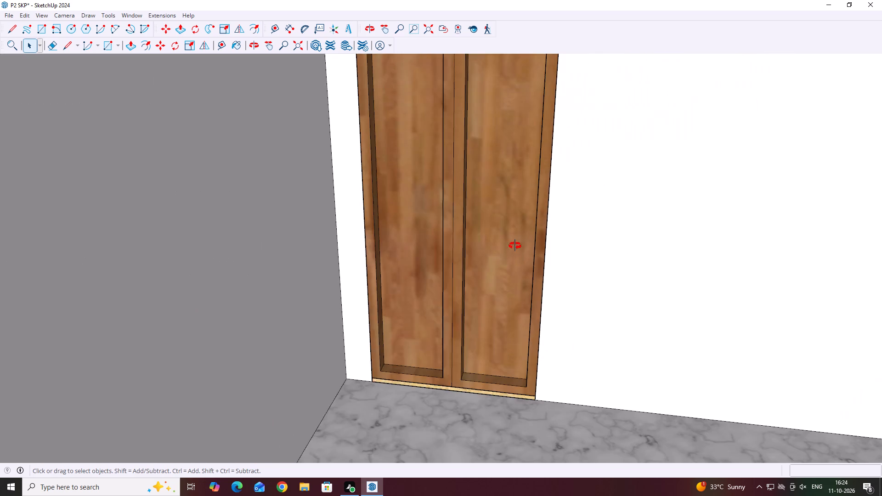
pyautogui.scroll(-20, 515, 246)
pyautogui.moveTo(615, 259); pyautogui.dragTo(379, 265, button='middle')
pyautogui.moveTo(654, 257); pyautogui.dragTo(525, 245, button='middle')
pyautogui.scroll(3, 558, 269)
pyautogui.moveTo(645, 274); pyautogui.dragTo(547, 261, button='middle')
pyautogui.scroll(8, 548, 278)
pyautogui.moveTo(547, 279); pyautogui.dragTo(544, 277, button='middle')
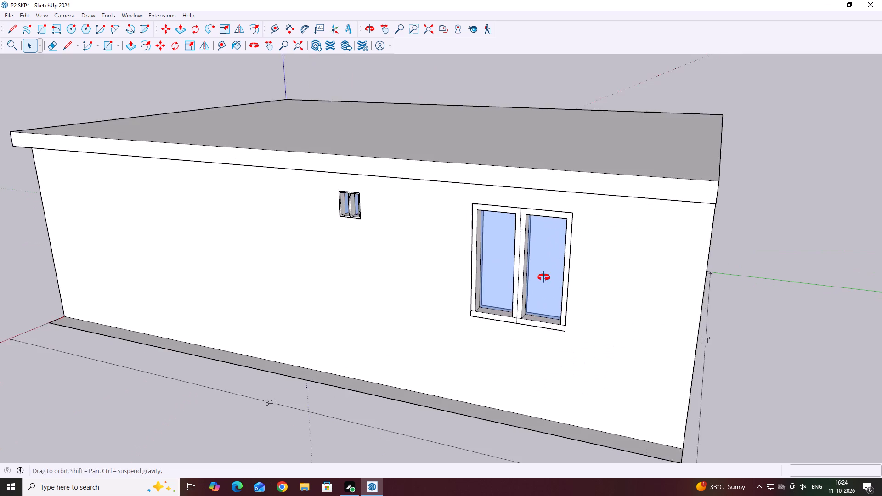
pyautogui.moveTo(544, 277); pyautogui.dragTo(541, 276, button='middle')
pyautogui.scroll(6, 544, 277)
pyautogui.scroll(-4, 496, 265)
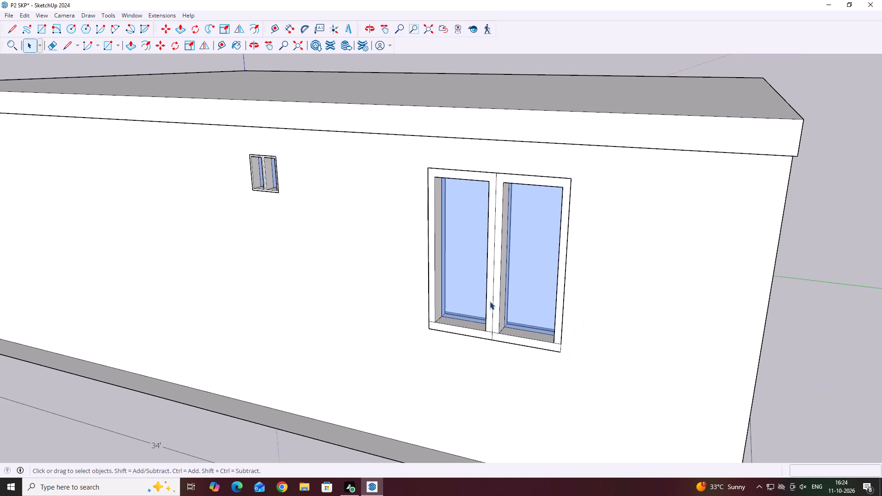
# Open the large two-pane side window for editing and inspect the frame's faces and edges at the foot of the centre mullion.
pyautogui.scroll(3, 490, 315)
pyautogui.tripleClick(492, 317)
pyautogui.scroll(4, 492, 335)
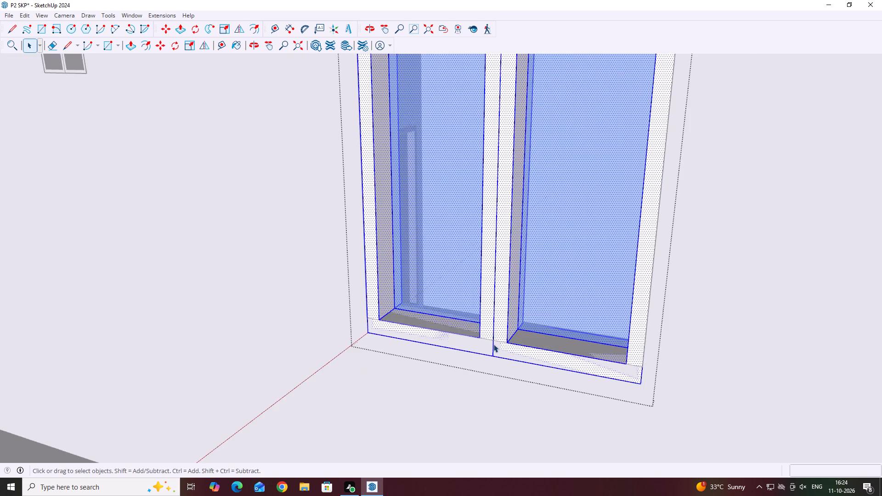
pyautogui.scroll(3, 493, 344)
pyautogui.click(492, 346)
pyautogui.scroll(3, 495, 346)
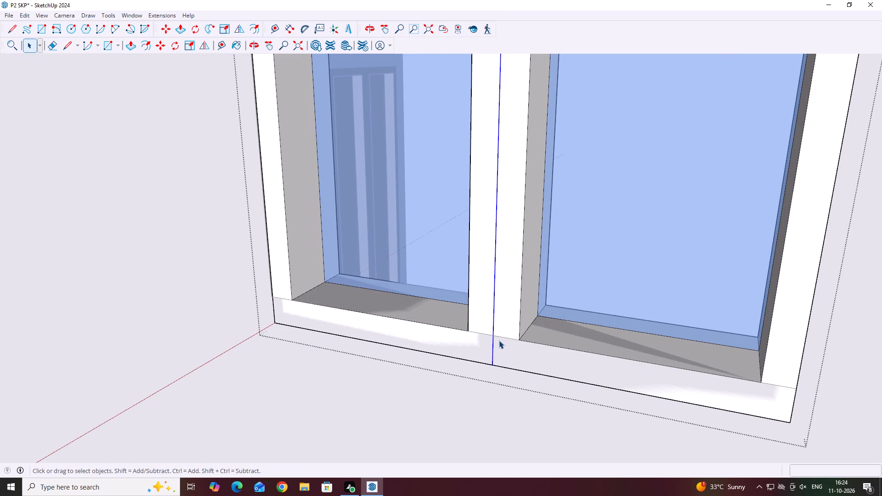
pyautogui.click(501, 338)
pyautogui.click(504, 338)
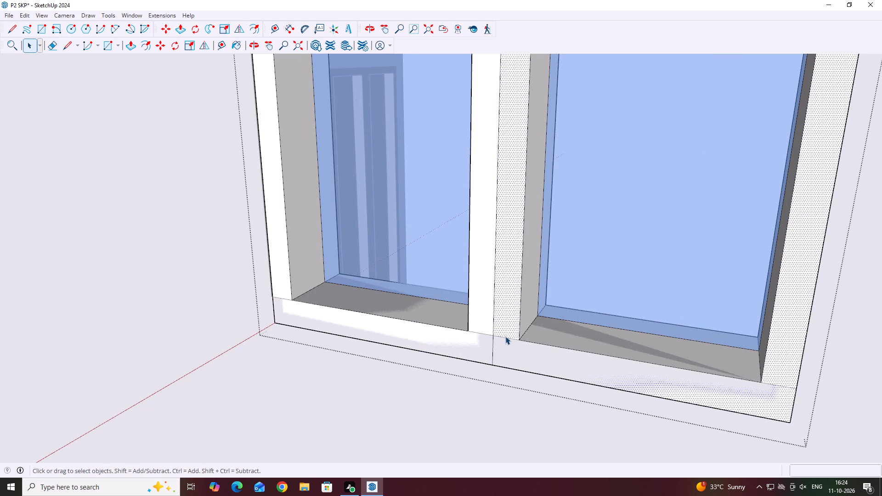
pyautogui.tripleClick(505, 336)
pyautogui.scroll(3, 503, 337)
pyautogui.click(503, 337)
pyautogui.scroll(2, 506, 337)
pyautogui.tripleClick(506, 337)
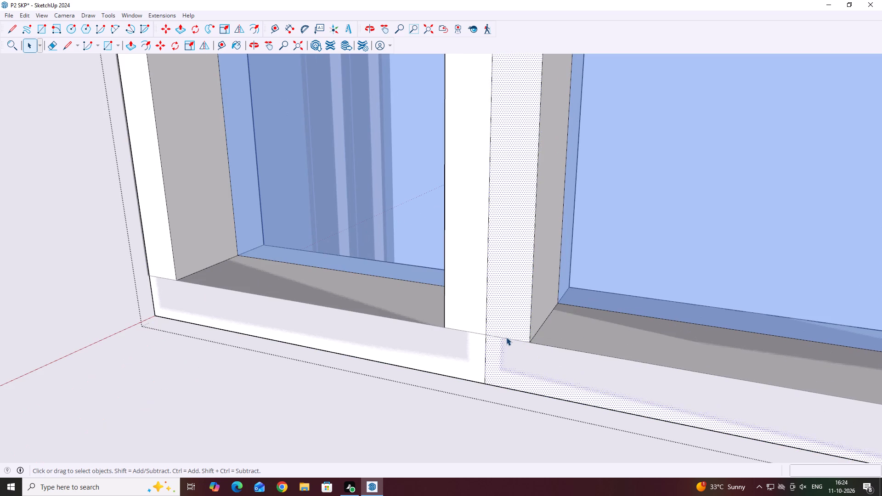
pyautogui.scroll(-5, 513, 301)
pyautogui.click(602, 257)
pyautogui.scroll(-14, 539, 243)
pyautogui.moveTo(529, 253); pyautogui.dragTo(523, 252, button='middle')
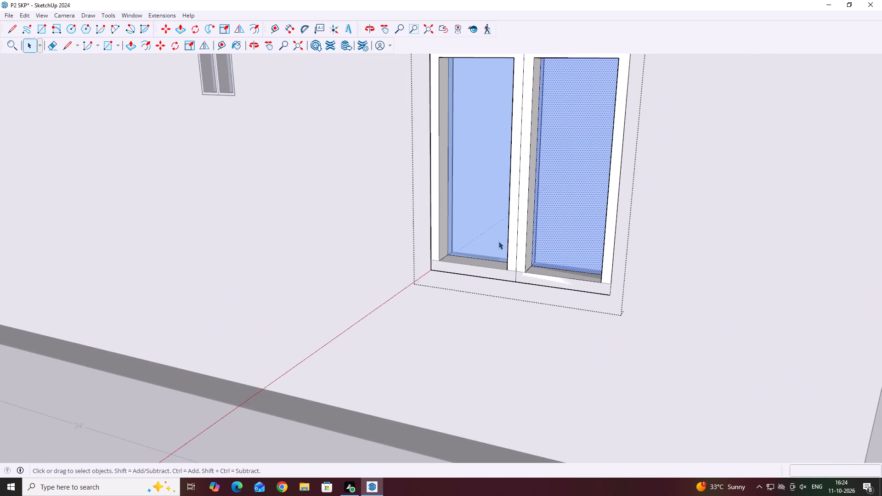
pyautogui.scroll(-13, 498, 241)
pyautogui.middleClick(491, 241)
pyautogui.click(881, 340)
# Examine the whole roofed house from the side, the front corner and above, including the roof overhangs and porch railings.
pyautogui.moveTo(347, 243); pyautogui.dragTo(667, 303, button='middle')
pyautogui.scroll(-4, 668, 303)
pyautogui.scroll(-5, 396, 292)
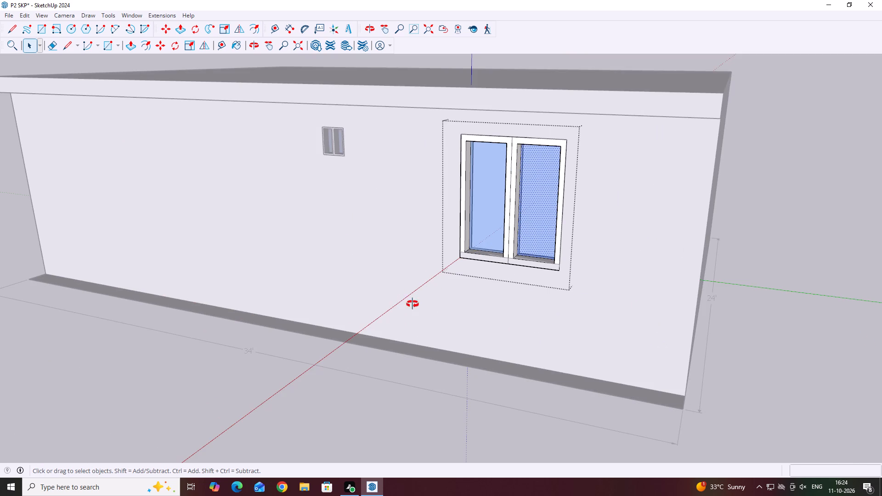
pyautogui.moveTo(427, 301); pyautogui.dragTo(552, 302, button='middle')
pyautogui.scroll(-18, 544, 298)
pyautogui.middleClick(541, 281)
pyautogui.moveTo(232, 271); pyautogui.dragTo(406, 352, button='middle')
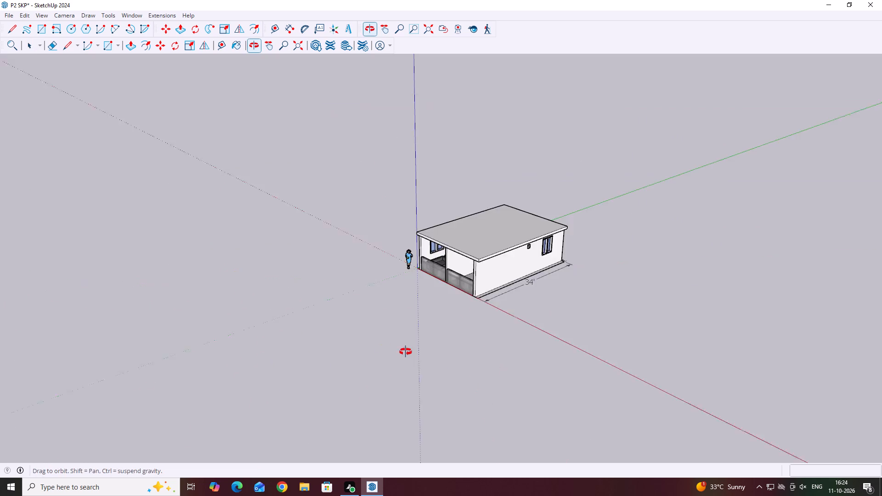
pyautogui.moveTo(406, 352); pyautogui.dragTo(416, 351, button='middle')
pyautogui.scroll(4, 492, 262)
pyautogui.moveTo(383, 303); pyautogui.dragTo(449, 316, button='middle')
pyautogui.scroll(3, 470, 282)
pyautogui.moveTo(492, 285); pyautogui.dragTo(531, 250, button='middle')
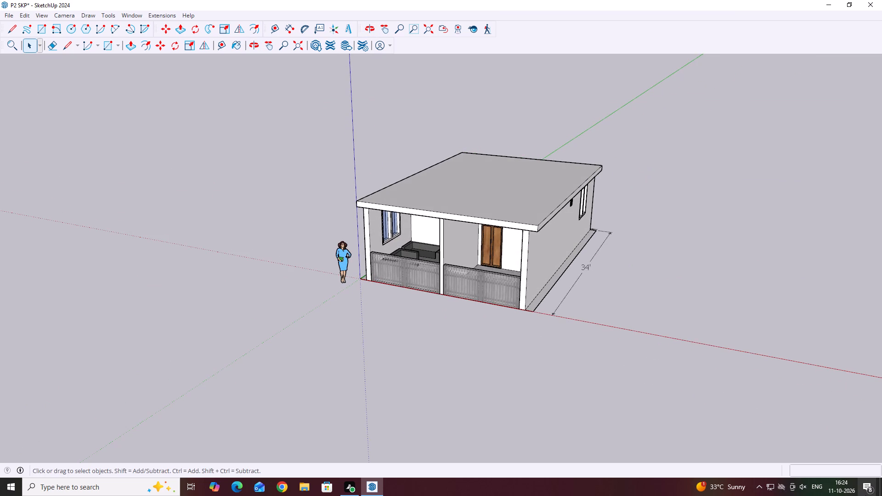
pyautogui.moveTo(536, 229); pyautogui.dragTo(544, 243, button='middle')
pyautogui.moveTo(544, 243); pyautogui.dragTo(580, 286, button='middle')
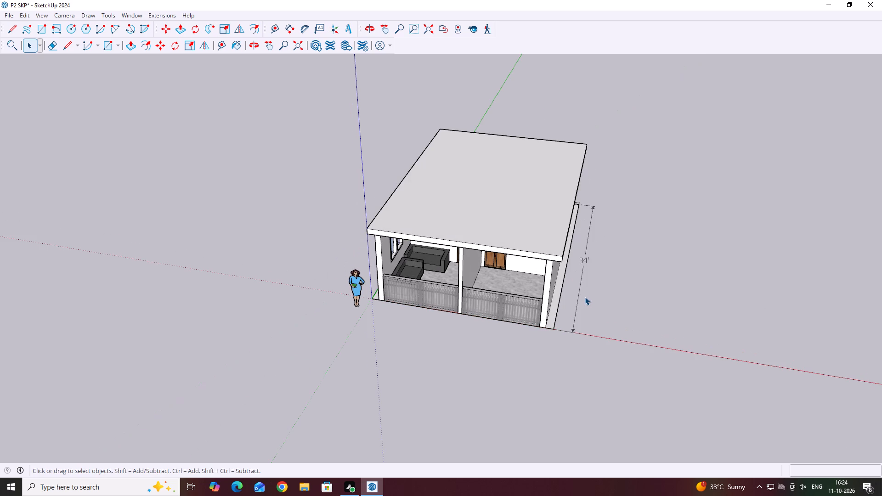
pyautogui.moveTo(521, 333); pyautogui.dragTo(530, 325, button='middle')
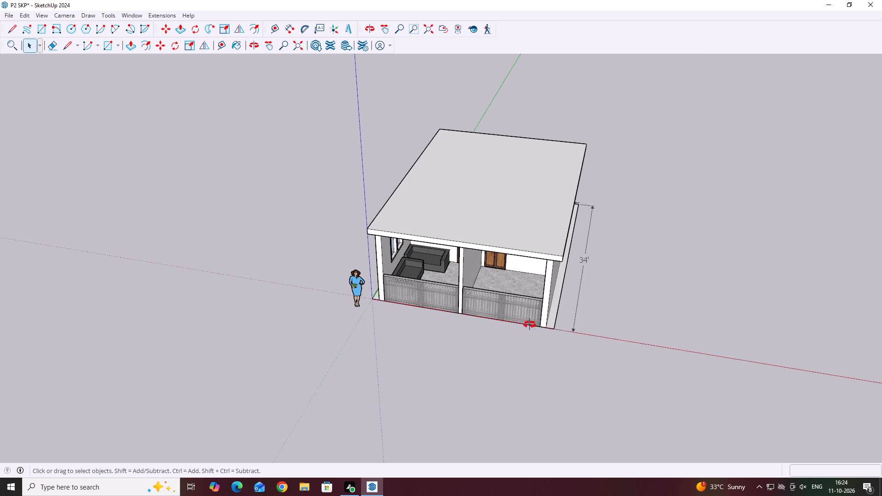
pyautogui.moveTo(530, 325); pyautogui.dragTo(565, 321, button='middle')
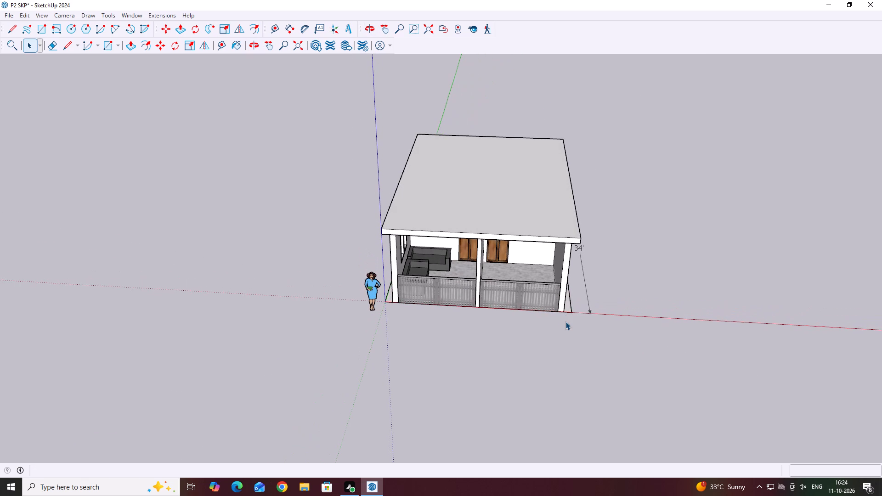
# Examine the long side wall's windows up close, and the house's front with its porch railings and doors.
pyautogui.moveTo(600, 264); pyautogui.dragTo(345, 223, button='middle')
pyautogui.moveTo(580, 235); pyautogui.dragTo(437, 236, button='middle')
pyautogui.scroll(4, 628, 286)
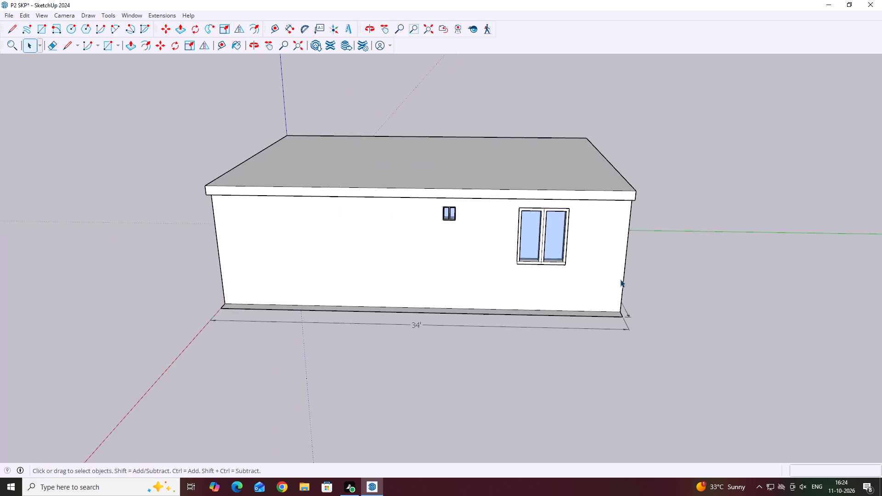
pyautogui.scroll(4, 620, 279)
pyautogui.moveTo(598, 248); pyautogui.dragTo(479, 268, button='middle')
pyautogui.scroll(6, 479, 268)
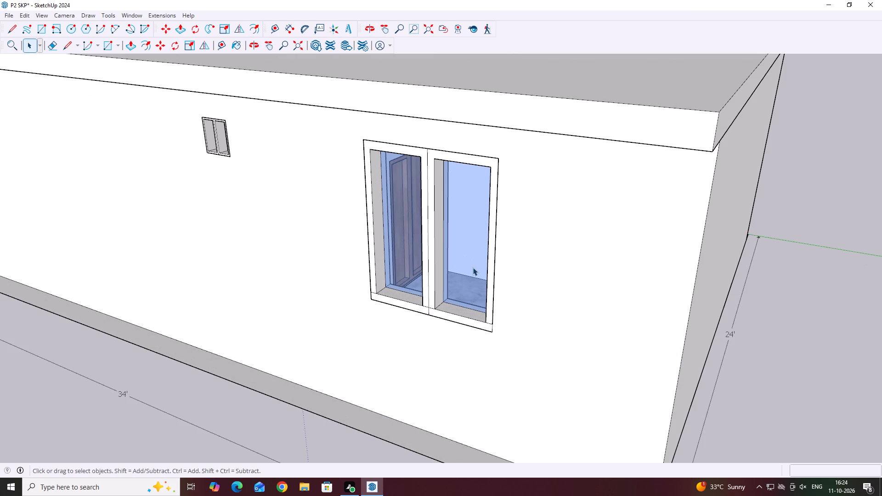
pyautogui.scroll(3, 464, 233)
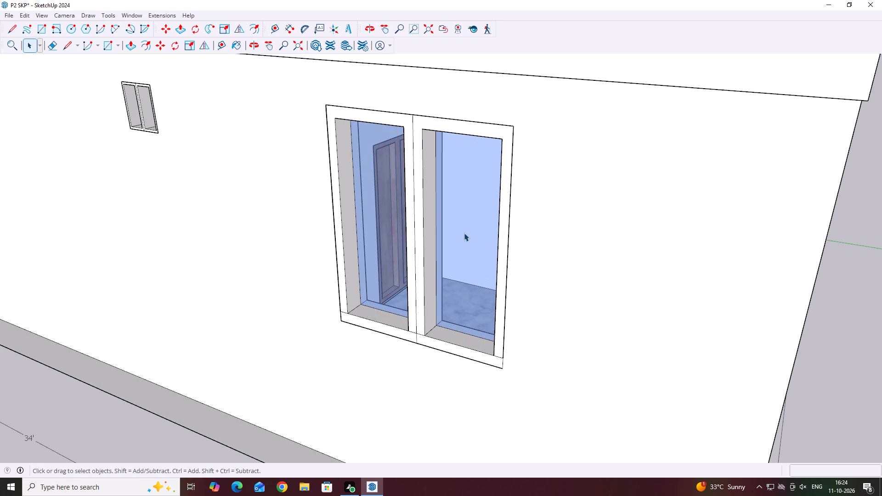
pyautogui.moveTo(493, 247); pyautogui.dragTo(571, 276, button='middle')
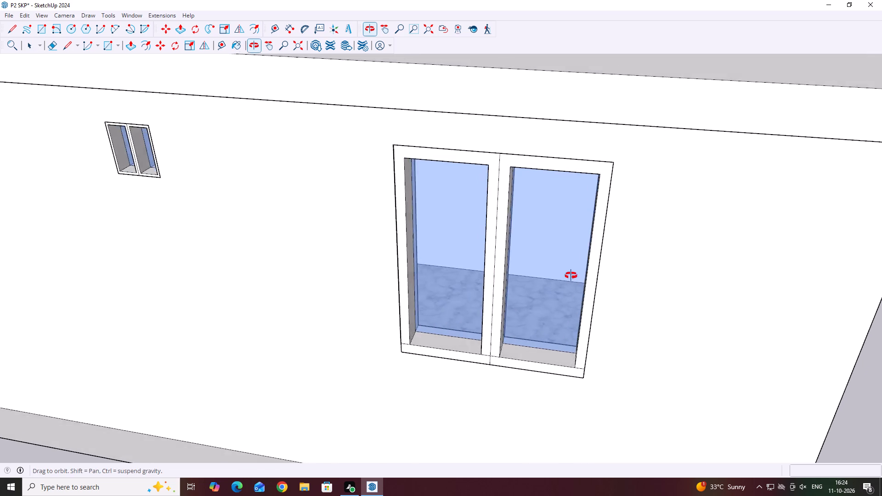
pyautogui.moveTo(571, 276); pyautogui.dragTo(582, 280, button='middle')
pyautogui.scroll(-6, 579, 278)
pyautogui.scroll(-13, 308, 237)
pyautogui.moveTo(226, 251); pyautogui.dragTo(516, 311, button='middle')
pyautogui.moveTo(304, 356); pyautogui.dragTo(394, 326, button='middle')
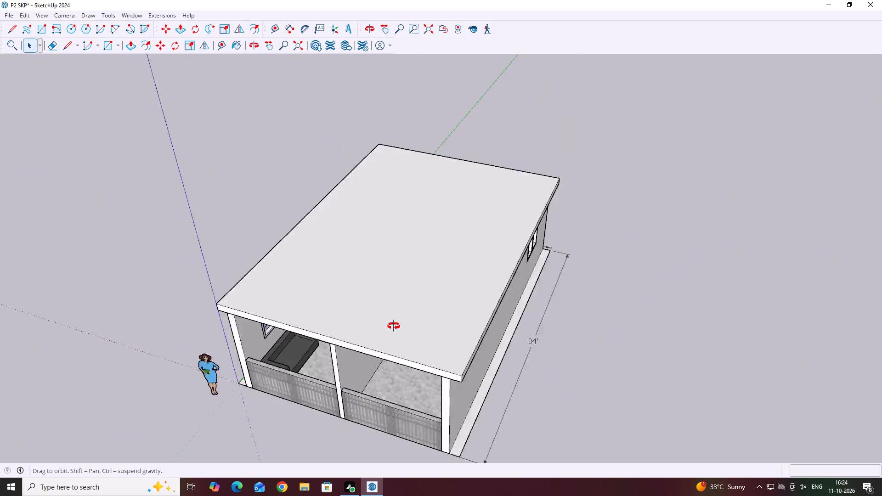
pyautogui.moveTo(394, 326); pyautogui.dragTo(444, 294, button='middle')
pyautogui.scroll(4, 405, 344)
pyautogui.moveTo(424, 341); pyautogui.dragTo(446, 254, button='middle')
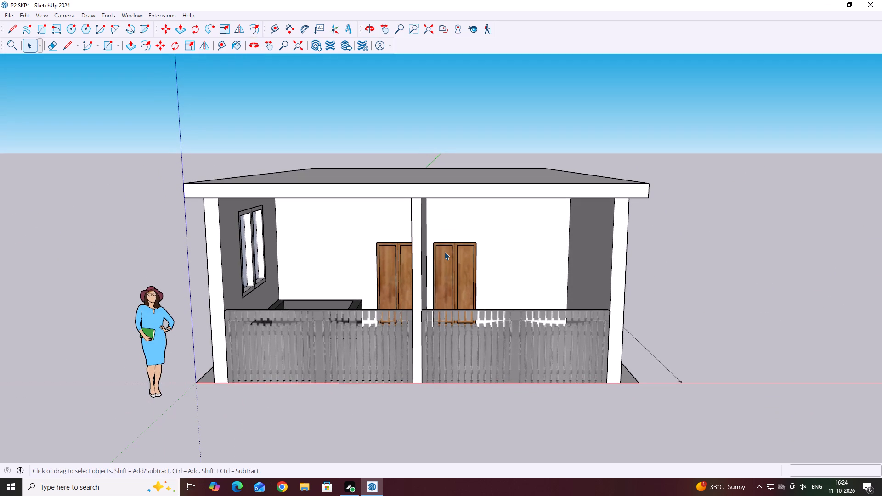
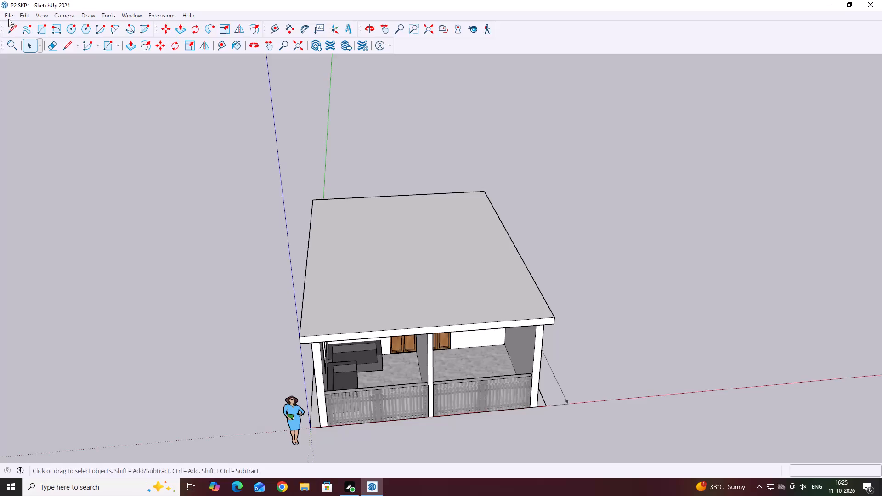
# Save the house model under the name P2 SKP, replacing the existing file.
pyautogui.click(8, 17)
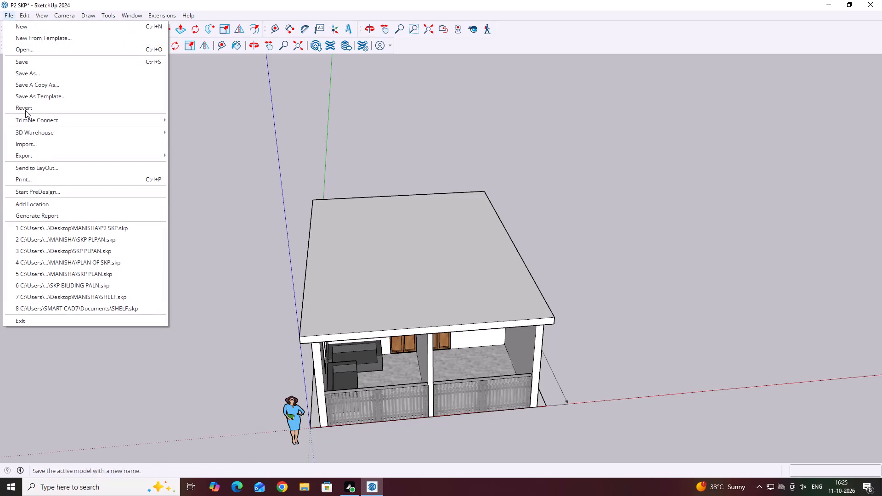
pyautogui.click(39, 73)
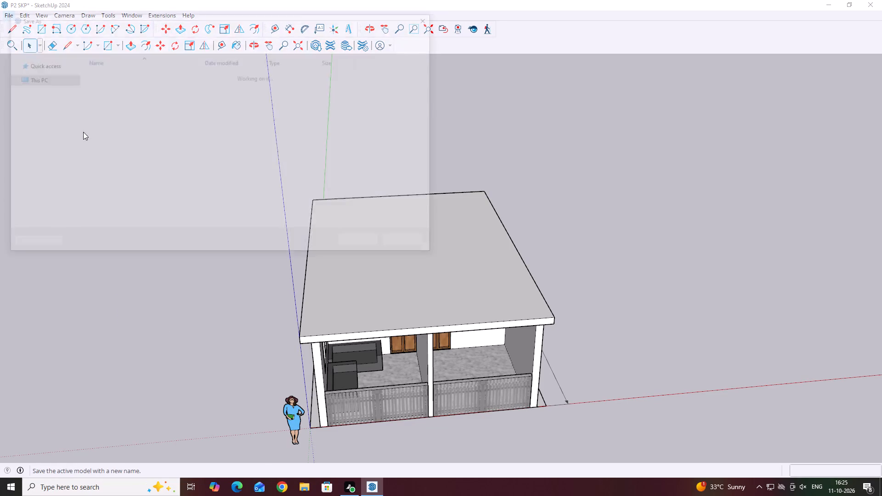
pyautogui.click(371, 246)
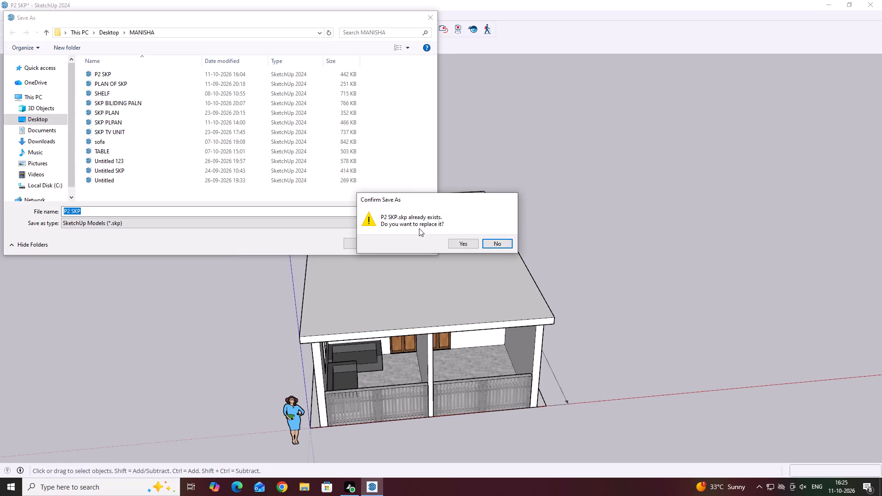
pyautogui.click(459, 242)
# Delete the length dimension running along the house's long side wall.
pyautogui.moveTo(554, 338); pyautogui.dragTo(518, 309, button='middle')
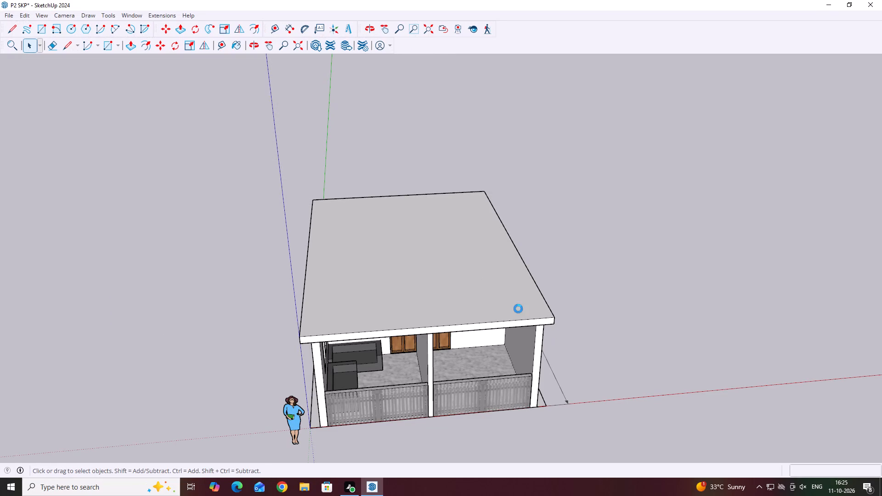
pyautogui.moveTo(518, 309); pyautogui.dragTo(510, 296, button='middle')
pyautogui.moveTo(617, 314); pyautogui.dragTo(505, 255, button='middle')
pyautogui.moveTo(542, 321); pyautogui.dragTo(606, 373, button='middle')
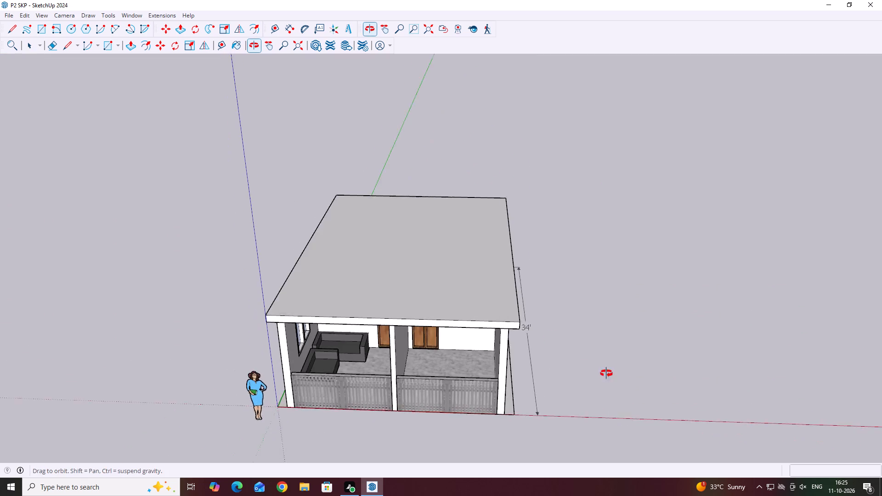
pyautogui.moveTo(606, 373); pyautogui.dragTo(616, 373, button='middle')
pyautogui.moveTo(414, 310); pyautogui.dragTo(434, 281, button='middle')
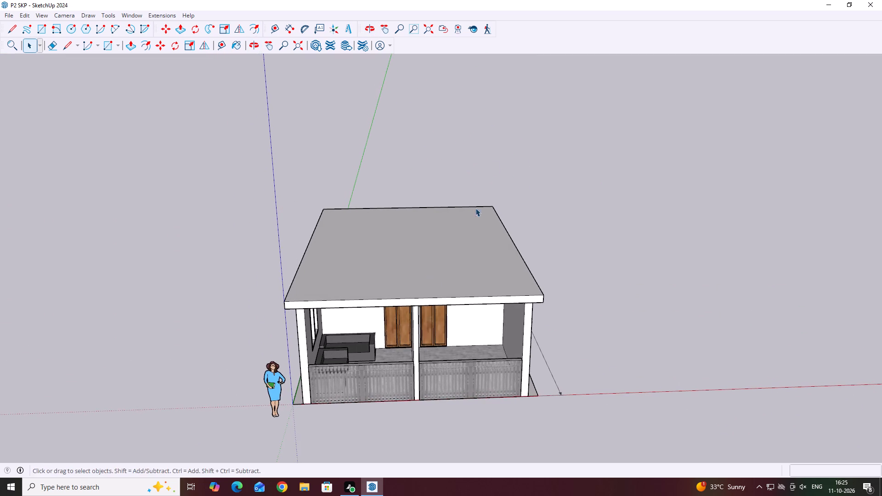
pyautogui.moveTo(507, 138); pyautogui.dragTo(464, 260, button='middle')
pyautogui.moveTo(646, 317); pyautogui.dragTo(628, 304, button='middle')
pyautogui.scroll(5, 517, 326)
pyautogui.moveTo(543, 274); pyautogui.dragTo(516, 338)
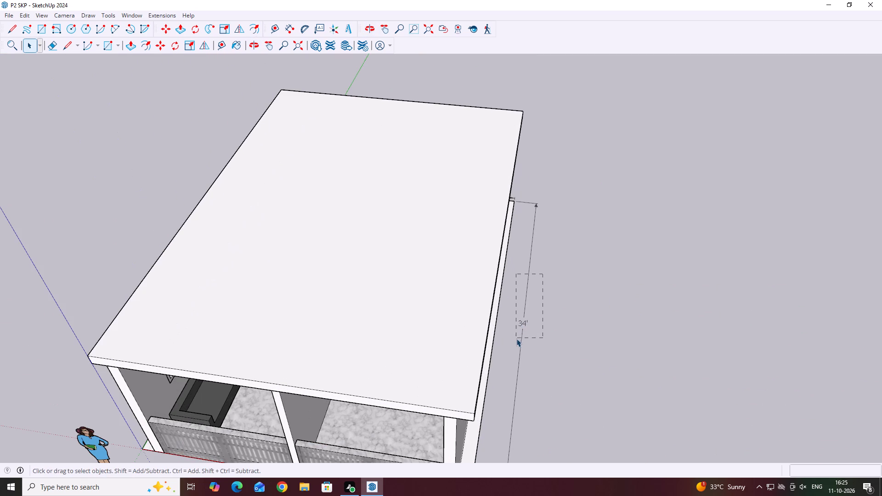
pyautogui.moveTo(516, 338); pyautogui.dragTo(516, 339)
pyautogui.press('Delete')
# Delete the width dimension running along the foot of the house's rear wall.
pyautogui.moveTo(587, 284); pyautogui.dragTo(418, 361, button='middle')
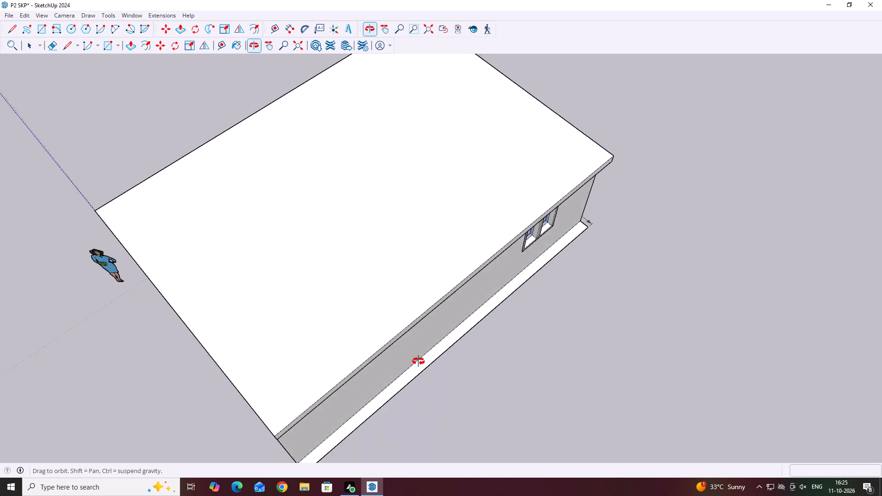
pyautogui.moveTo(418, 361); pyautogui.dragTo(419, 356, button='middle')
pyautogui.moveTo(651, 219); pyautogui.dragTo(325, 295, button='middle')
pyautogui.moveTo(652, 317); pyautogui.dragTo(560, 208, button='middle')
pyautogui.scroll(6, 614, 326)
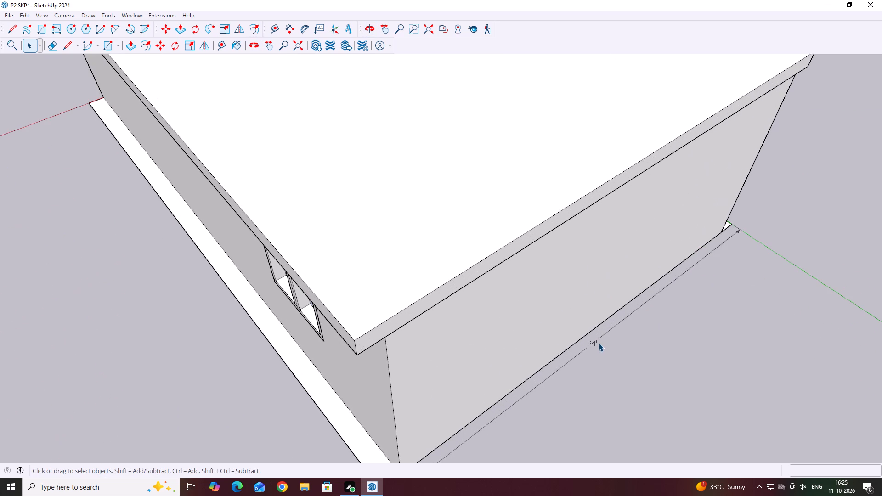
pyautogui.click(599, 337)
pyautogui.press('Delete')
# Save the model without its dimensions as P2 SKP, overwriting the existing file.
pyautogui.scroll(-7, 522, 345)
pyautogui.moveTo(468, 344); pyautogui.dragTo(596, 322, button='middle')
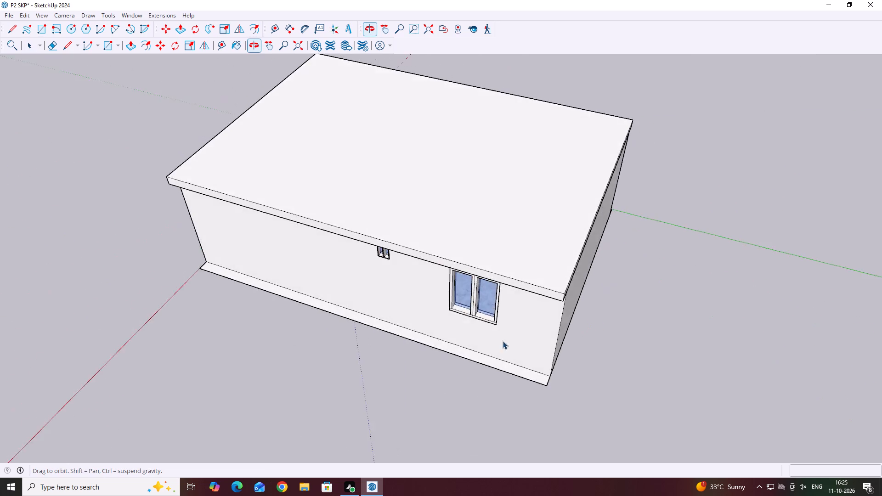
pyautogui.moveTo(367, 364); pyautogui.dragTo(527, 349, button='middle')
pyautogui.scroll(-5, 528, 349)
pyautogui.moveTo(444, 349); pyautogui.dragTo(621, 339, button='middle')
pyautogui.scroll(-1, 618, 342)
pyautogui.moveTo(435, 367); pyautogui.dragTo(520, 366, button='middle')
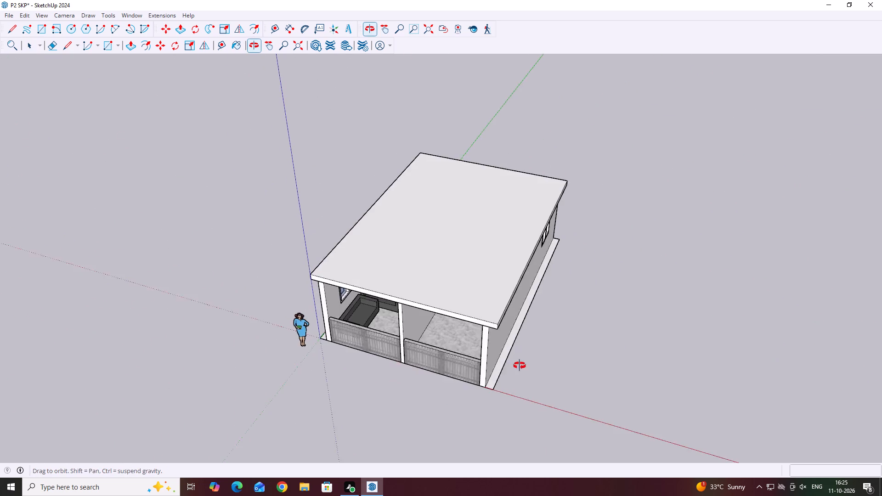
pyautogui.moveTo(520, 366); pyautogui.dragTo(598, 389, button='middle')
pyautogui.moveTo(352, 304); pyautogui.dragTo(408, 311, button='middle')
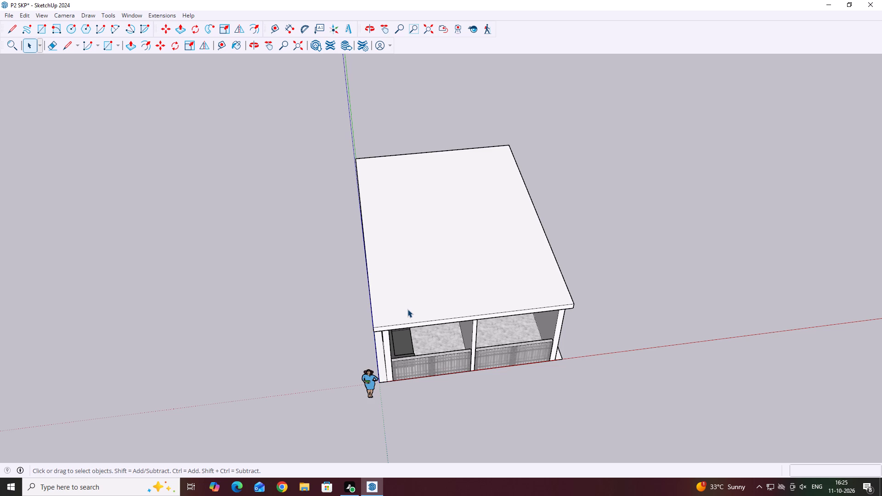
pyautogui.click(6, 15)
pyautogui.click(46, 74)
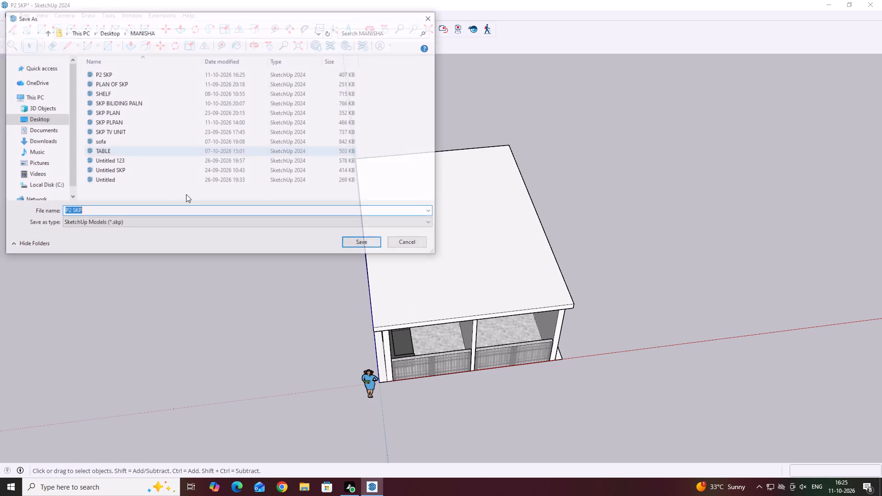
pyautogui.click(367, 242)
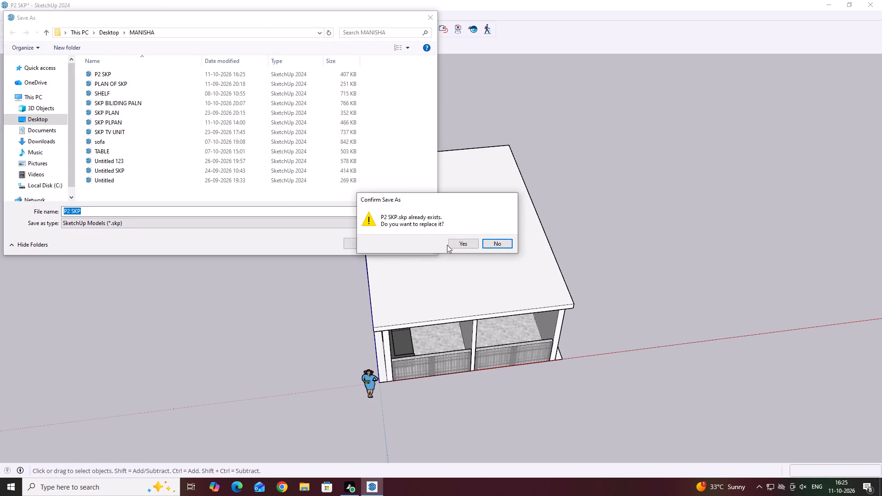
pyautogui.click(461, 244)
# Print the elevated front view of the house with Microsoft Print to PDF, saving the output as SKP PLN PDF.
pyautogui.scroll(-4, 440, 286)
pyautogui.moveTo(488, 326); pyautogui.dragTo(481, 311, button='middle')
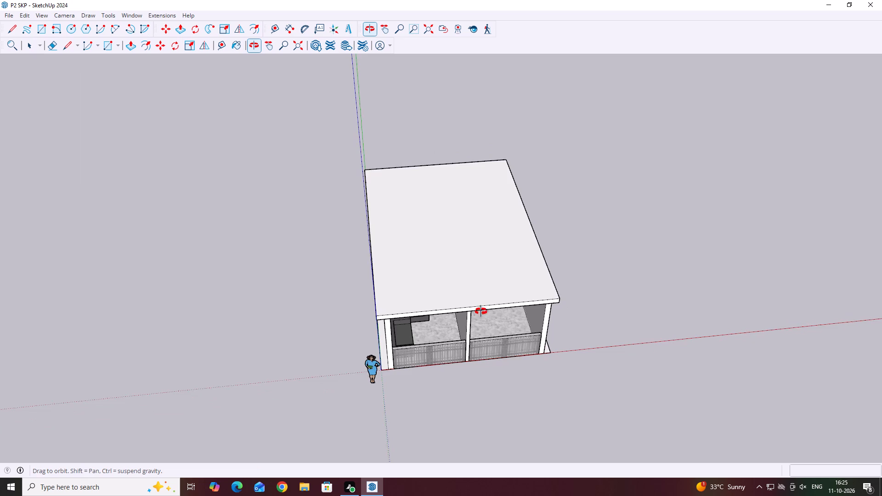
pyautogui.moveTo(481, 311); pyautogui.dragTo(447, 280, button='middle')
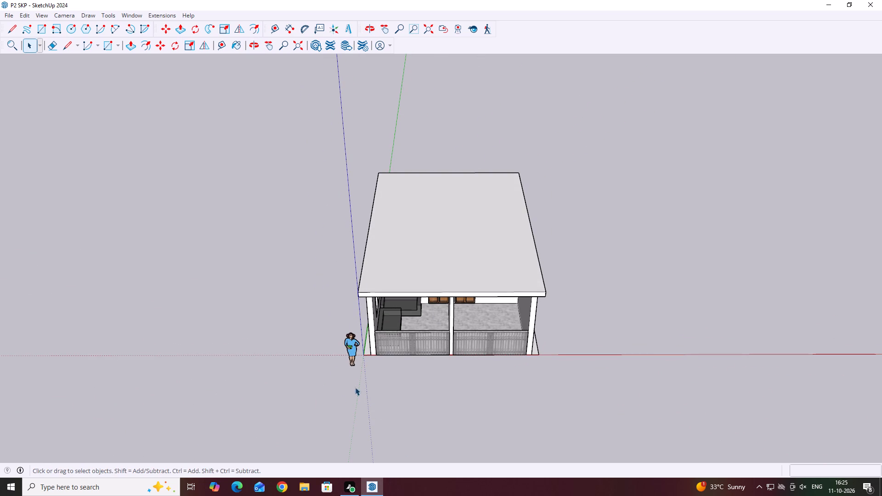
pyautogui.click(10, 13)
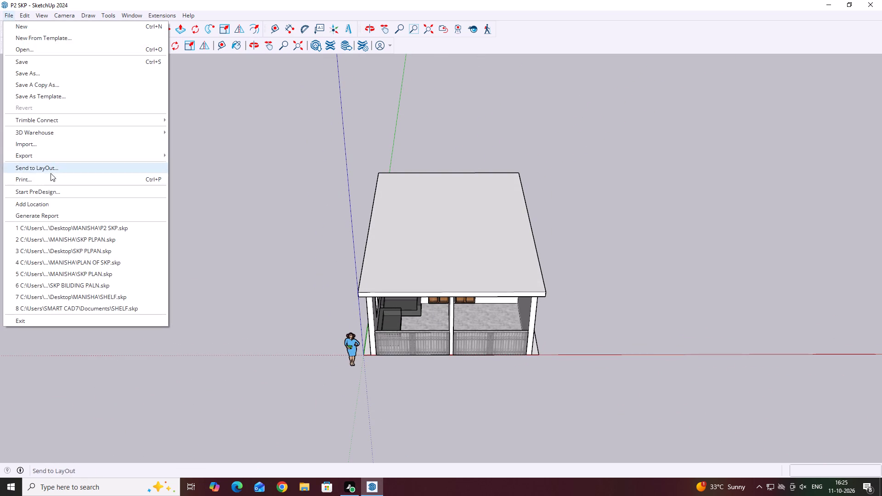
pyautogui.click(48, 179)
pyautogui.click(469, 309)
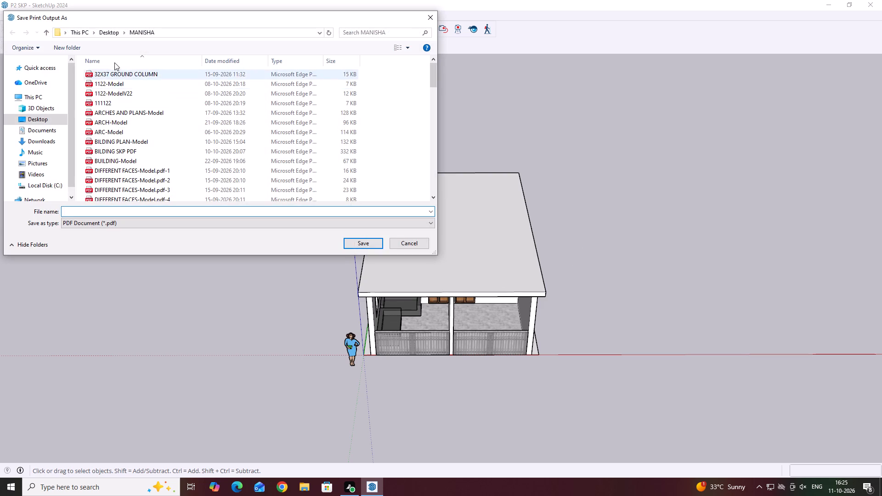
pyautogui.click(101, 212)
pyautogui.write('SKP PL')
pyautogui.press('n')
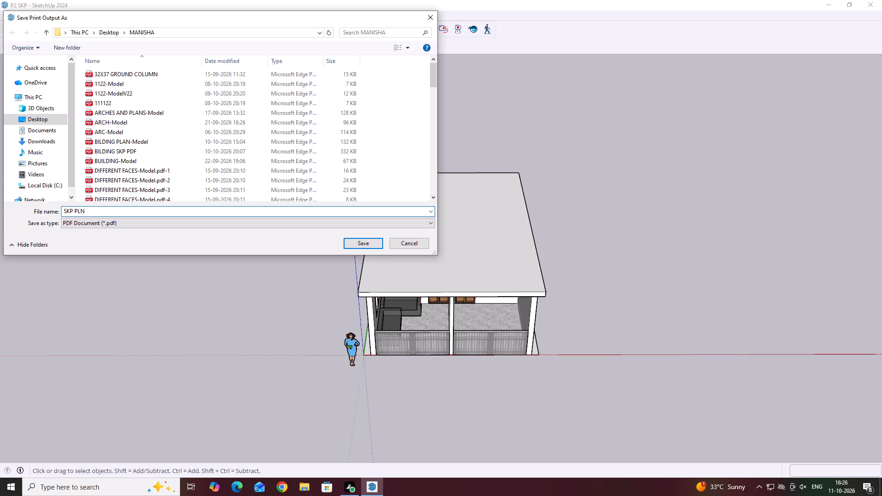
pyautogui.press('space')
pyautogui.press('p')
pyautogui.write('DF')
pyautogui.click(357, 242)
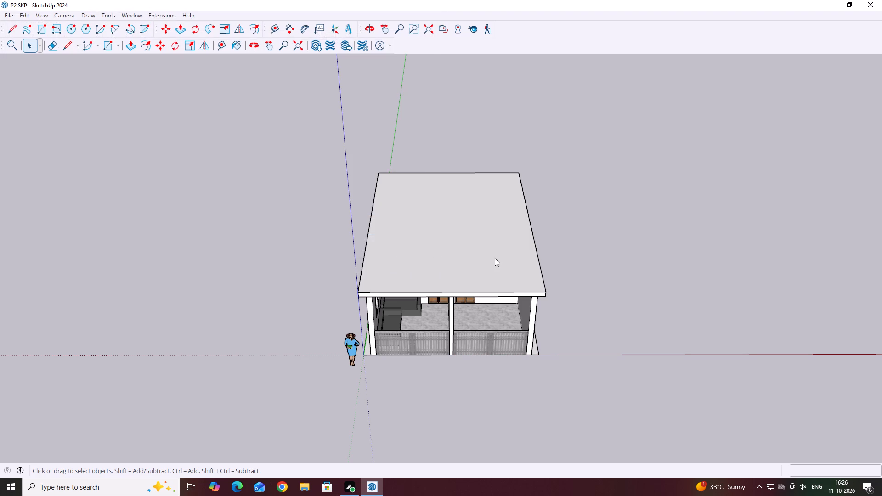
pyautogui.moveTo(497, 295); pyautogui.dragTo(508, 281, button='middle')
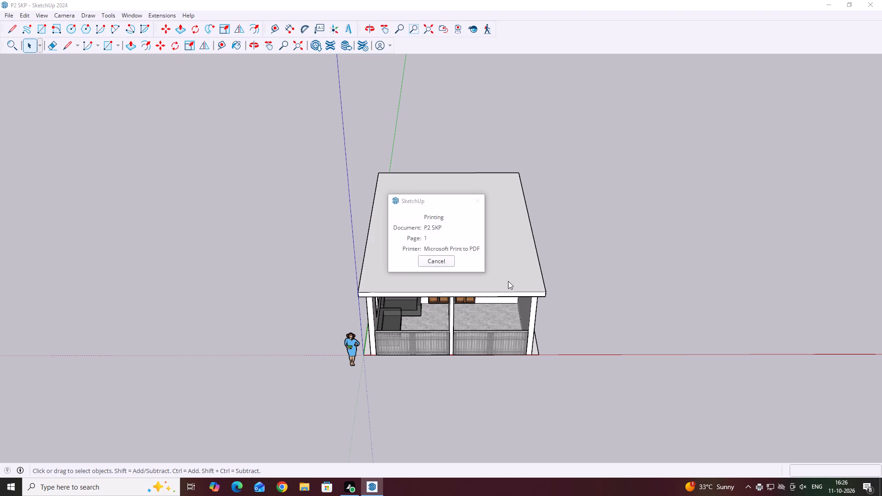